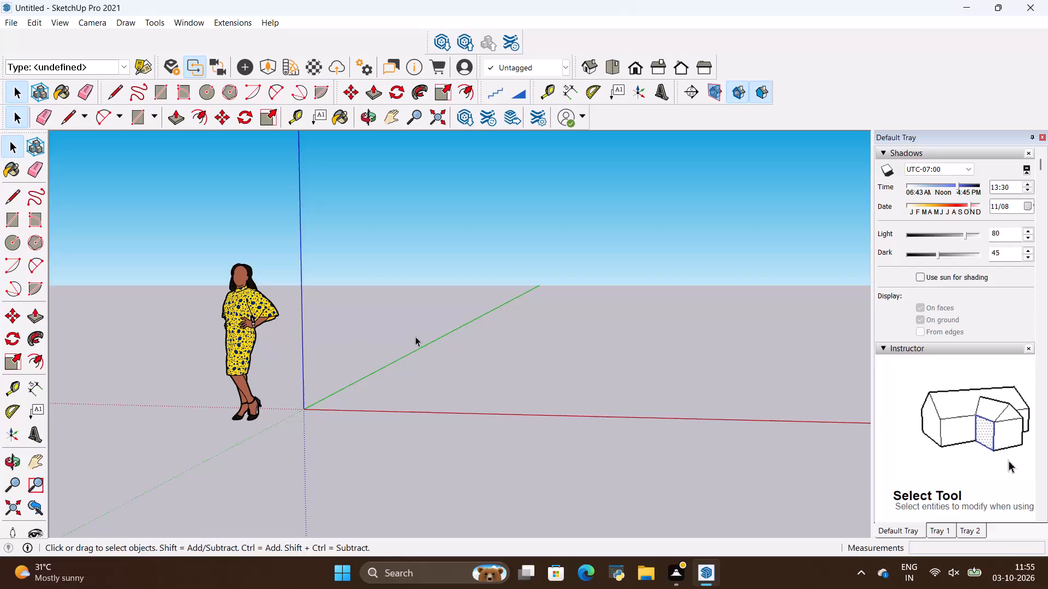
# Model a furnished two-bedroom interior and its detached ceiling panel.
# Import the DWG file AUTOCAD FLOOR PLAN 10 from the Downloads folder and close the import results.
pyautogui.moveTo(354, 376); pyautogui.dragTo(377, 410, button='middle')
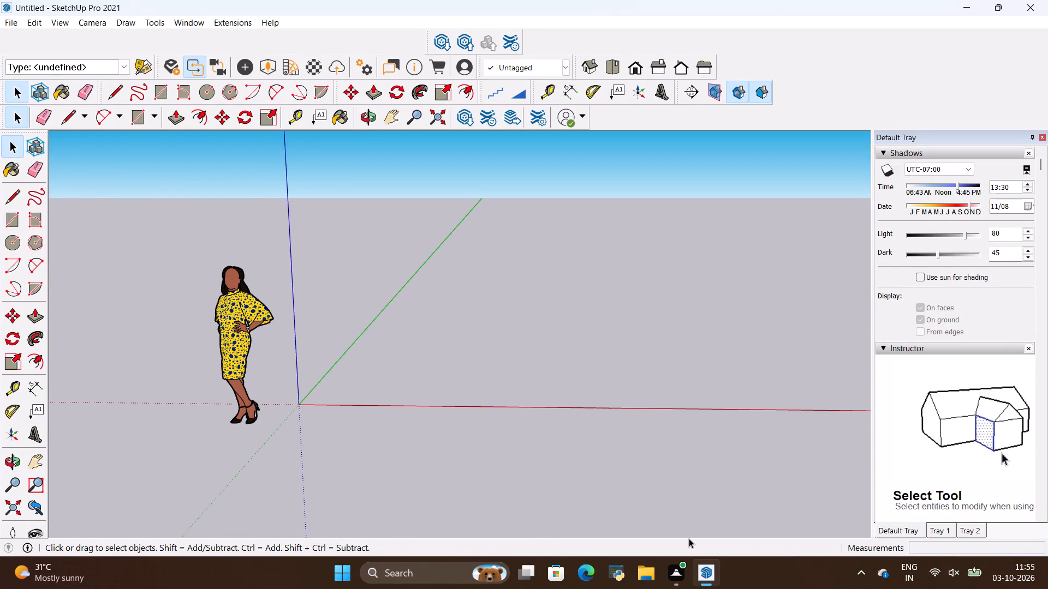
pyautogui.click(12, 21)
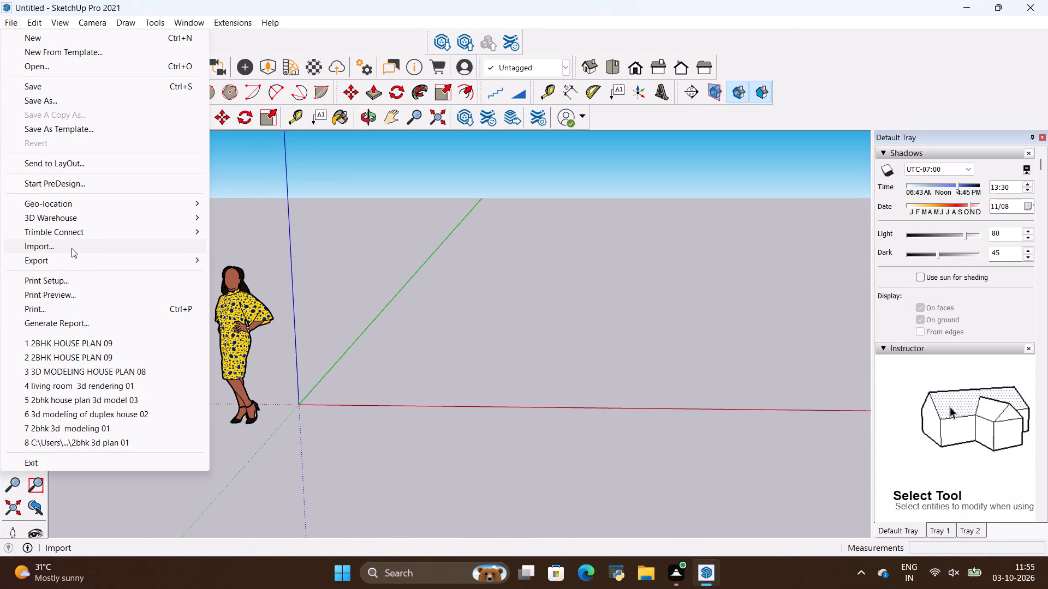
pyautogui.click(72, 248)
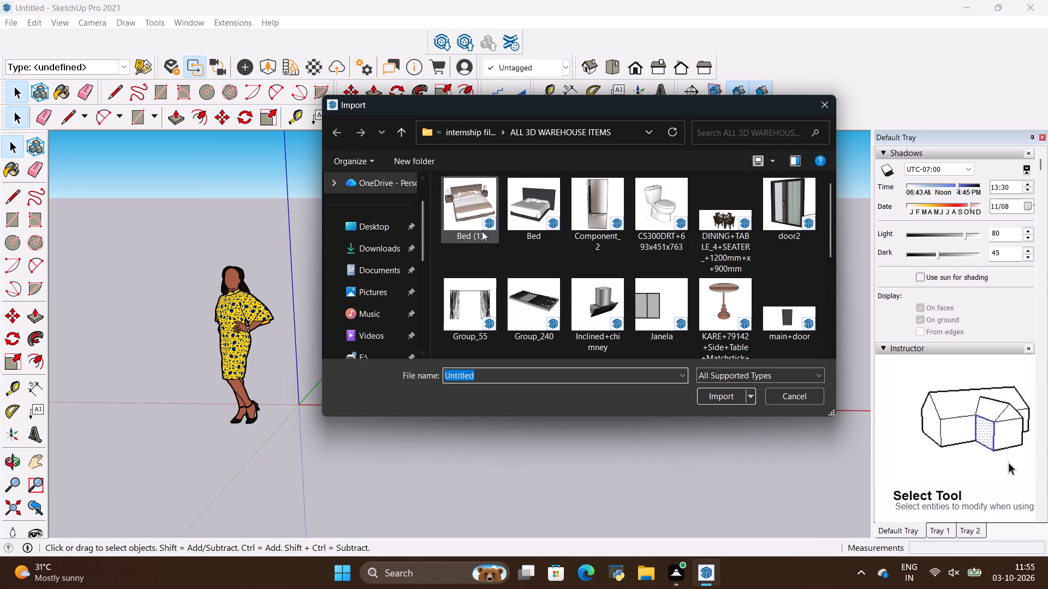
pyautogui.click(379, 272)
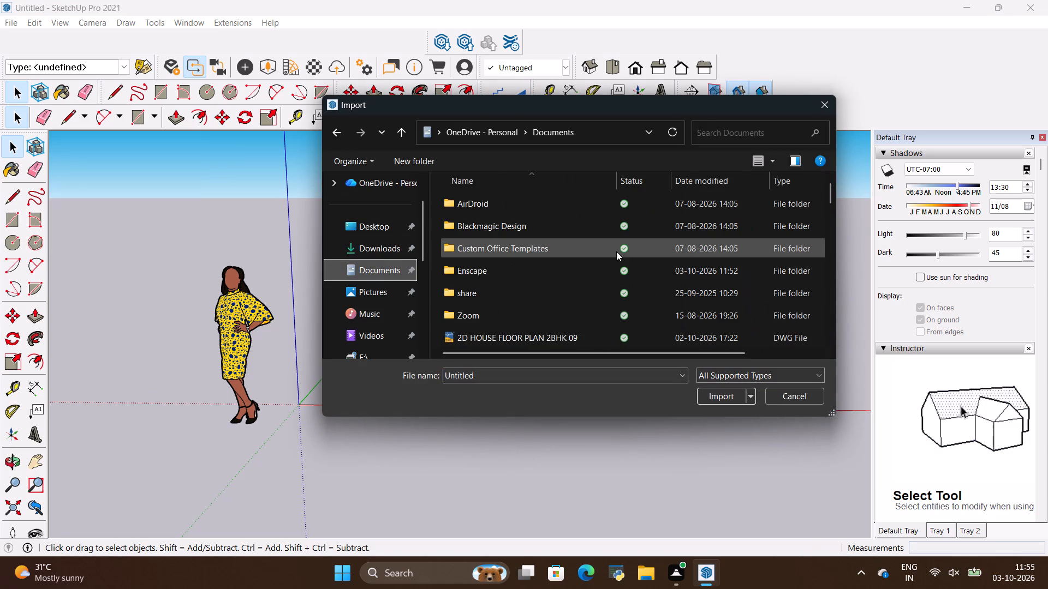
pyautogui.scroll(-1, 555, 251)
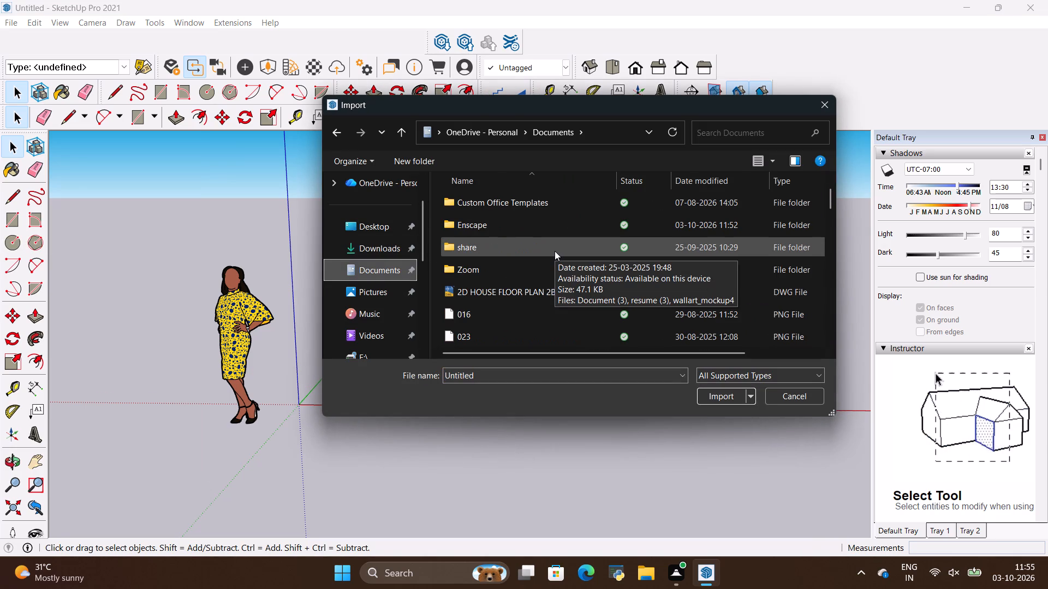
pyautogui.click(384, 248)
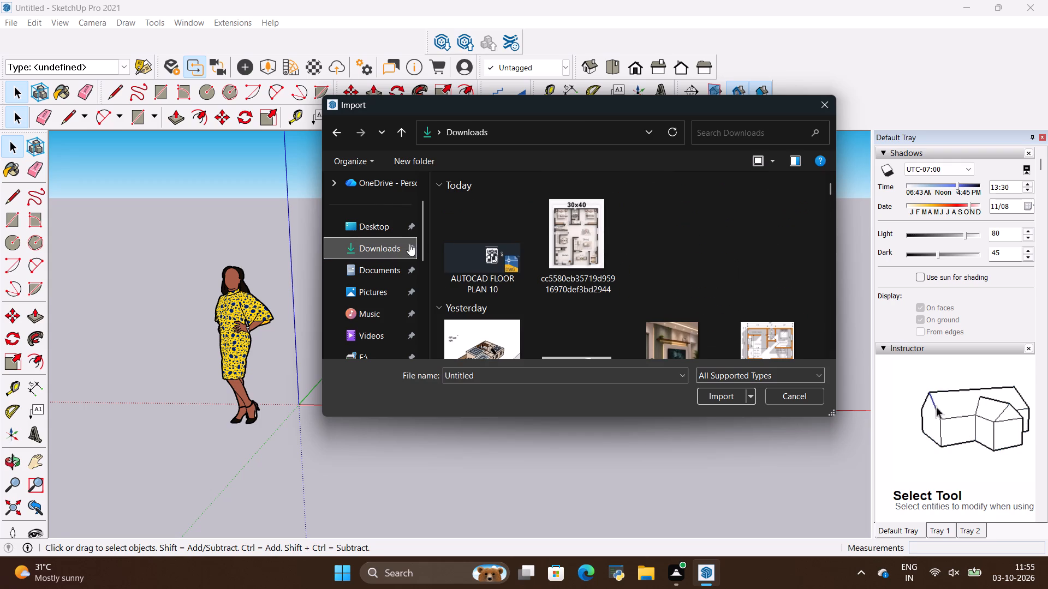
pyautogui.click(466, 248)
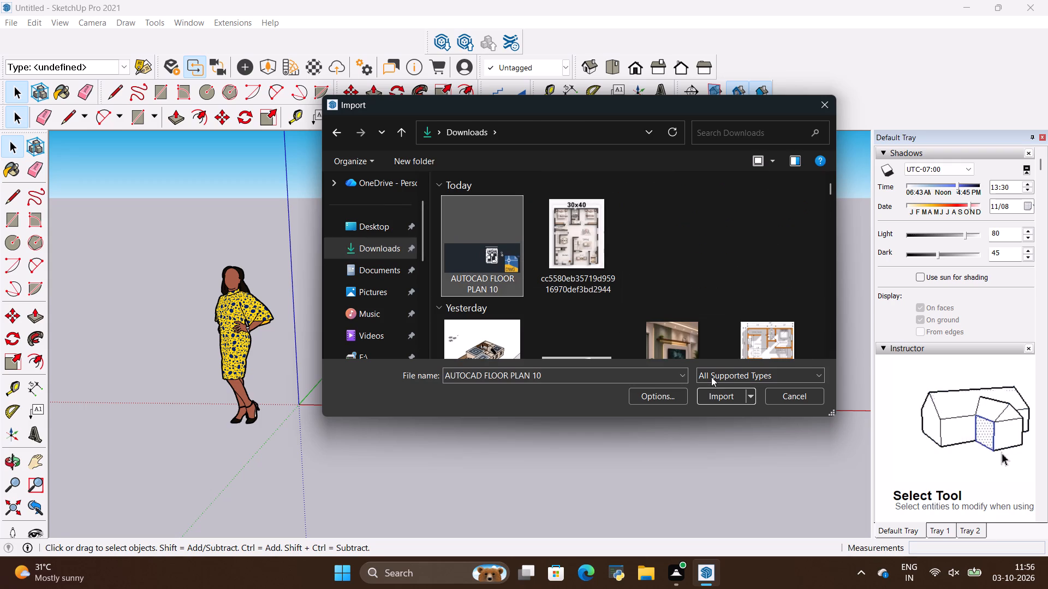
pyautogui.click(711, 388)
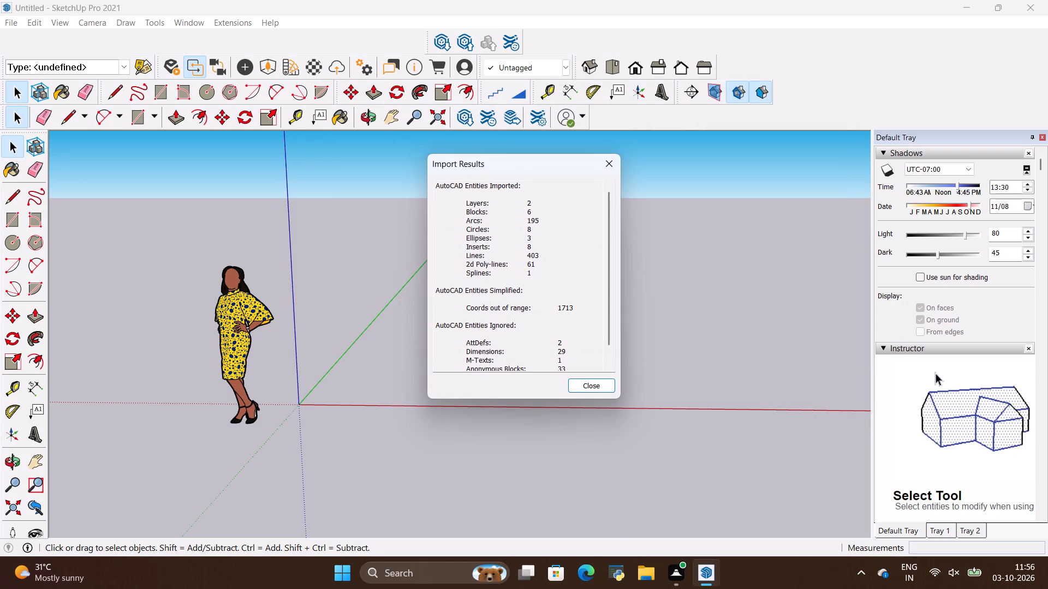
pyautogui.click(580, 387)
# Explode the imported floor plan component into separate geometry and clear the selection.
pyautogui.scroll(1, 446, 331)
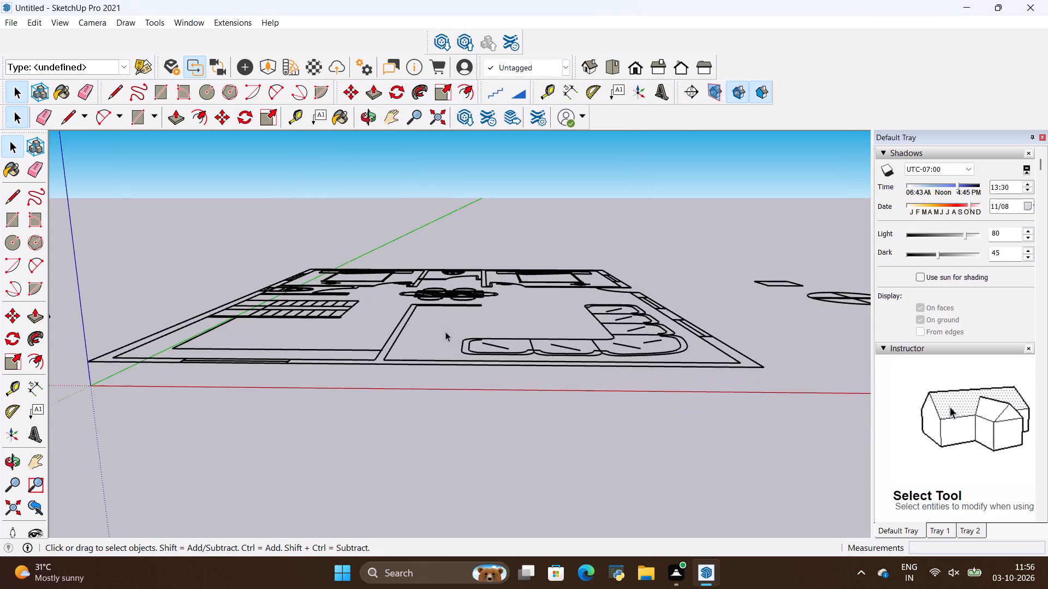
pyautogui.scroll(-5, 457, 327)
pyautogui.moveTo(477, 302); pyautogui.dragTo(429, 471, button='middle')
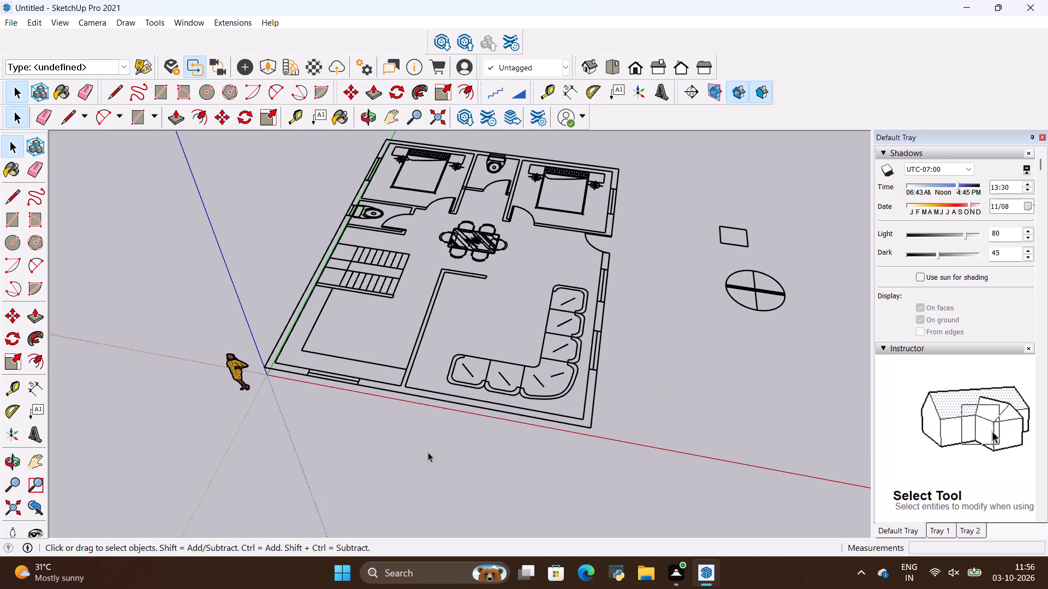
pyautogui.scroll(-3, 425, 324)
pyautogui.scroll(2, 370, 201)
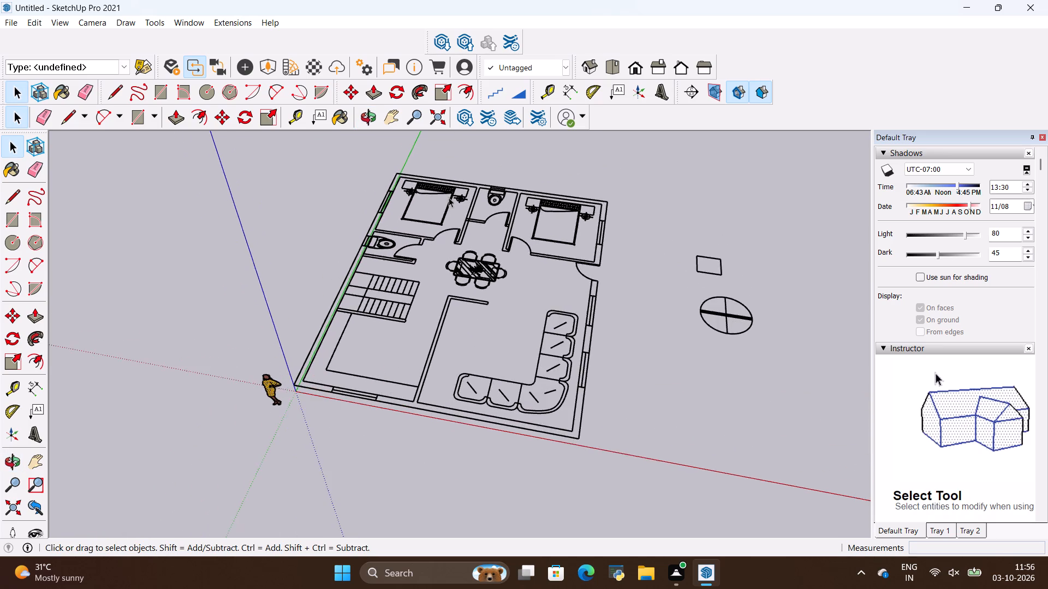
pyautogui.scroll(5, 450, 197)
pyautogui.scroll(-3, 451, 196)
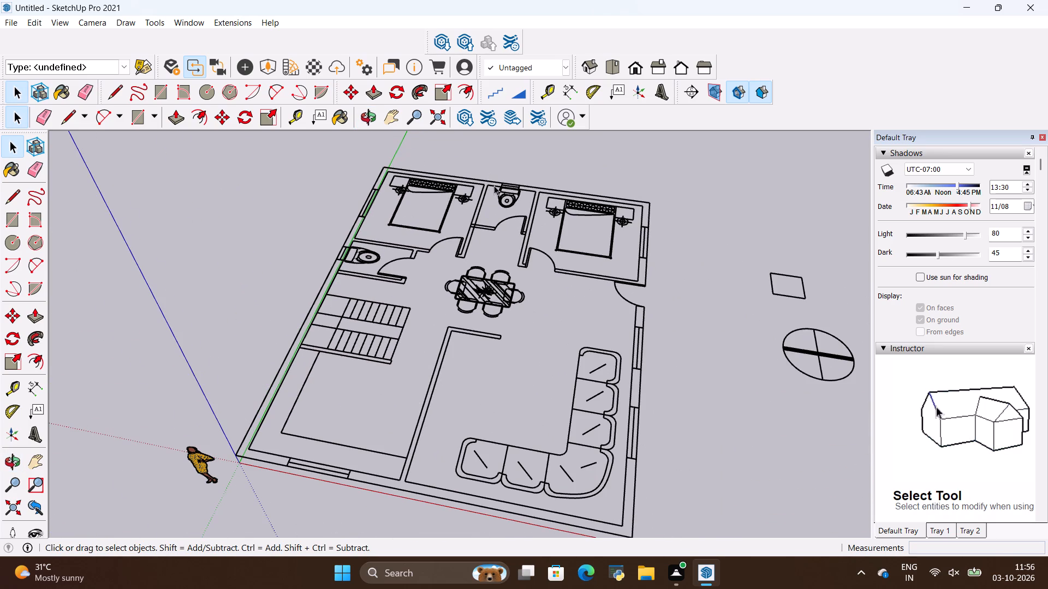
pyautogui.press('space')
pyautogui.click(487, 181)
pyautogui.rightClick(485, 181)
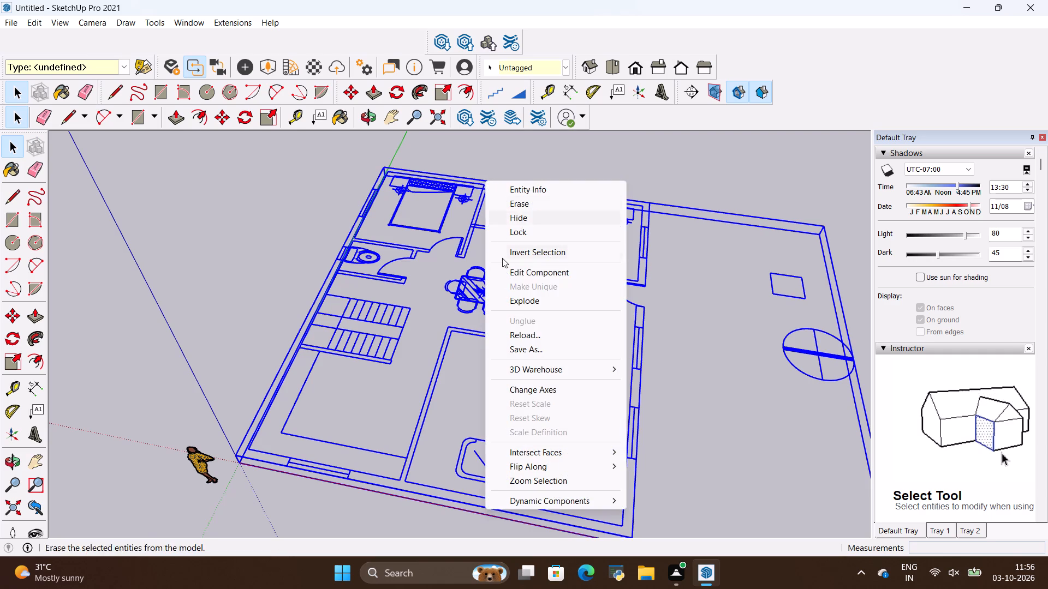
pyautogui.click(519, 307)
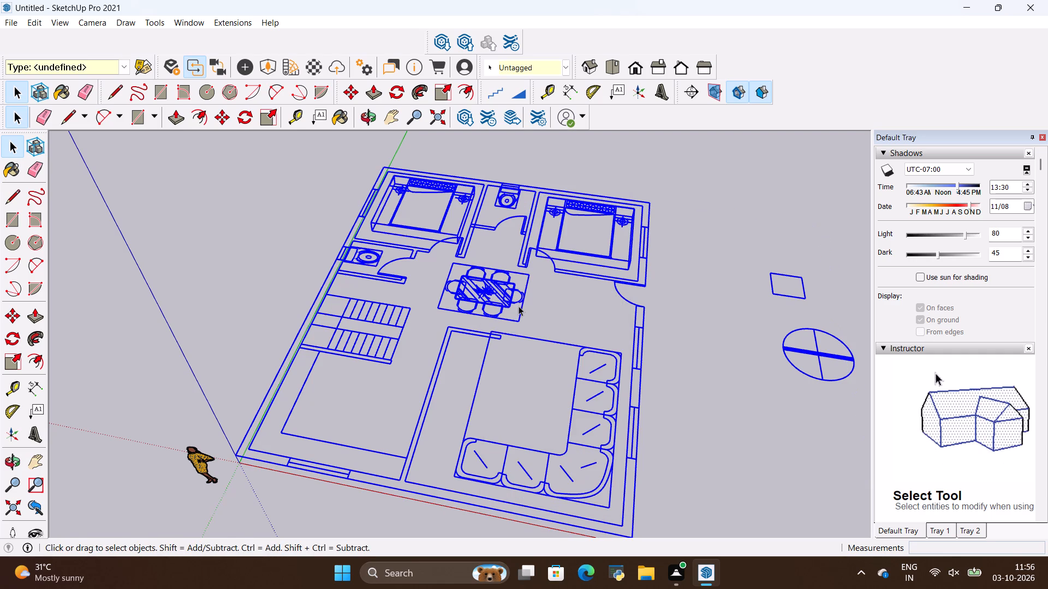
pyautogui.press('space')
pyautogui.click(315, 259)
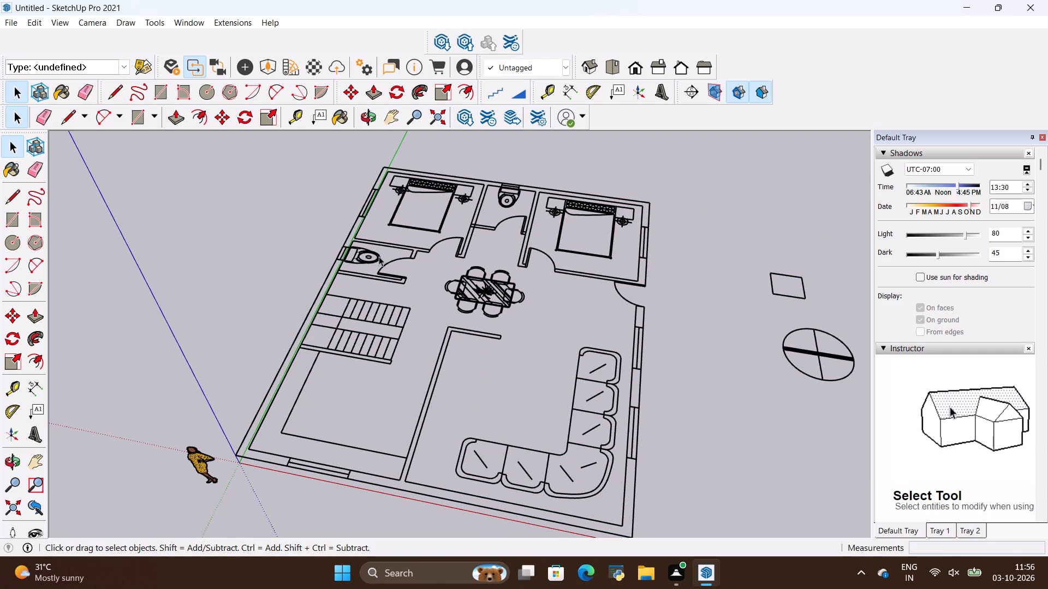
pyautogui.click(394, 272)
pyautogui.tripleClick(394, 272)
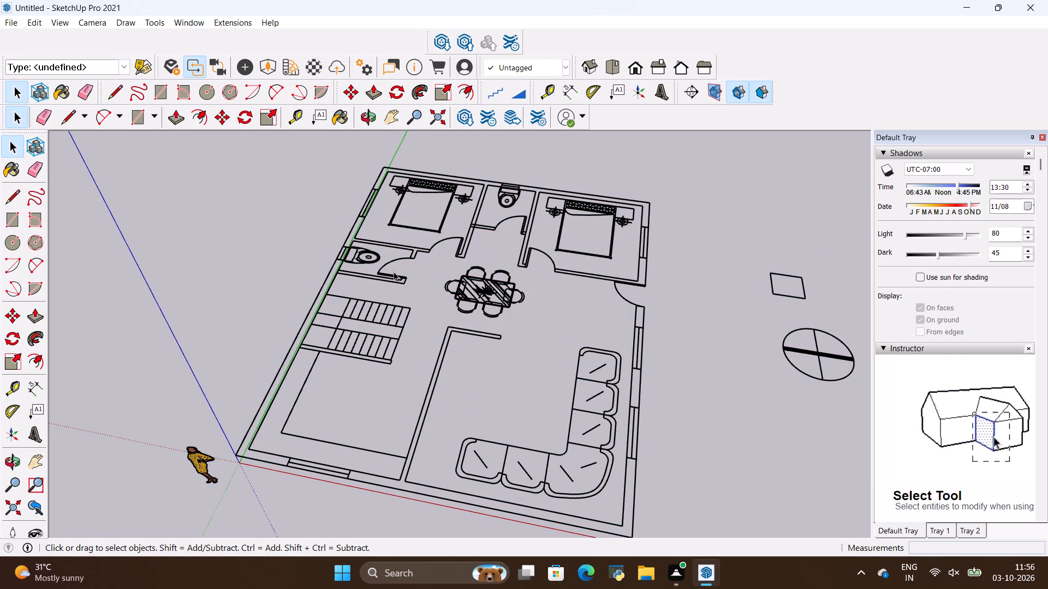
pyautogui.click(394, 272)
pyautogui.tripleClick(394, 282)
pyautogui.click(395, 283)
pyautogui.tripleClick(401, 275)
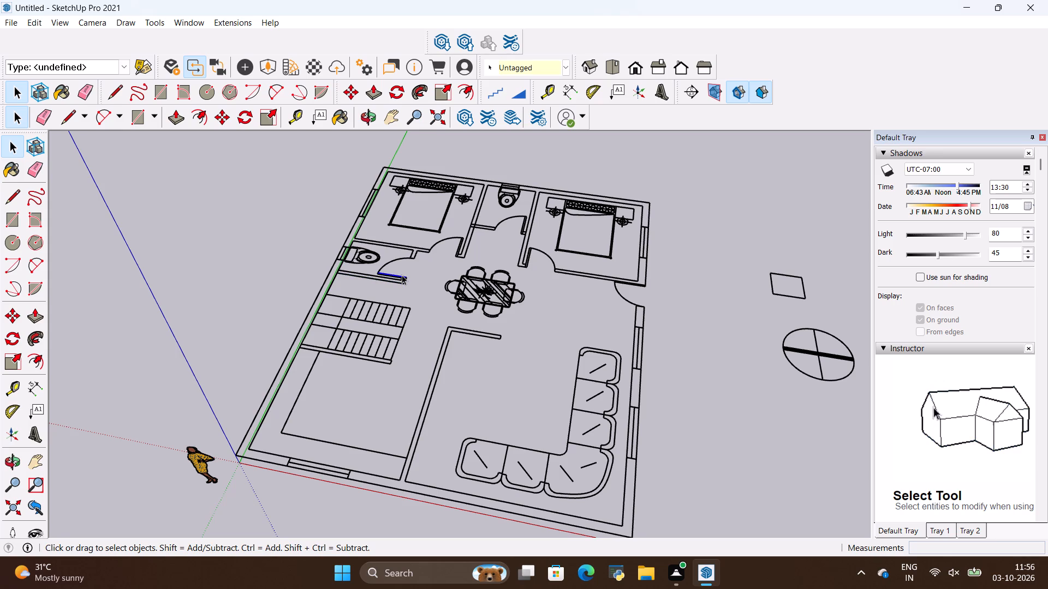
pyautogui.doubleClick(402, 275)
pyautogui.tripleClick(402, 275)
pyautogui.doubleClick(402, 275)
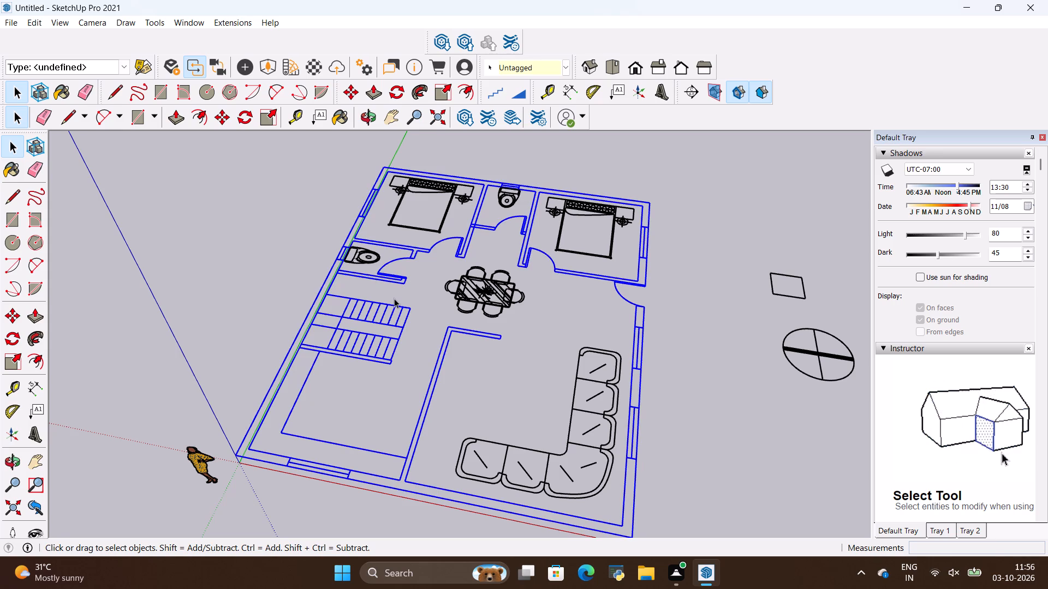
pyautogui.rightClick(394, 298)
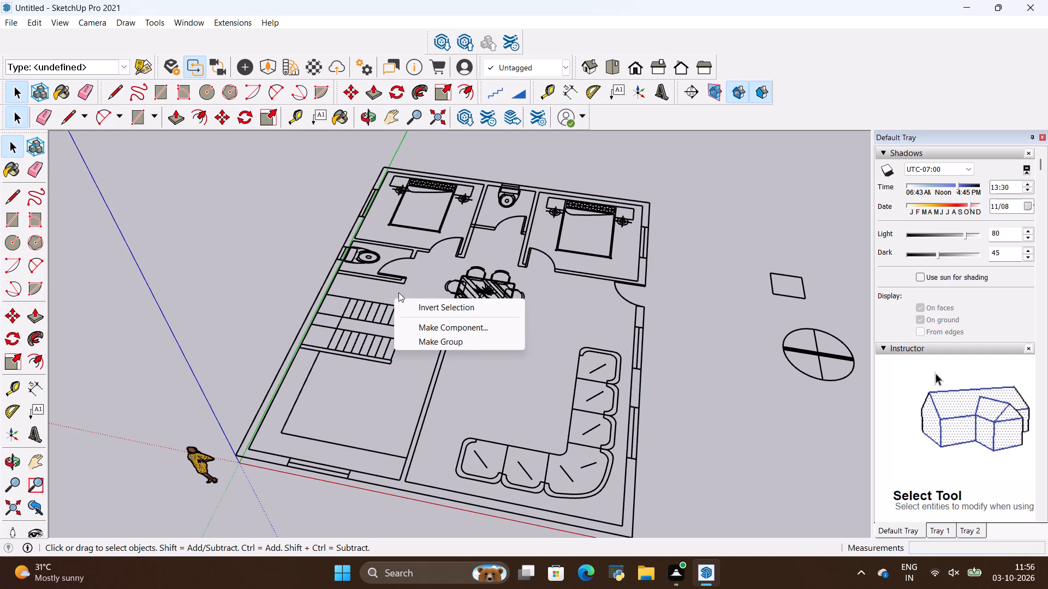
# Group all connected linework of the floor plan, including walls, door swings, windows and stairs, and deselect it.
pyautogui.tripleClick(402, 279)
pyautogui.click(402, 279)
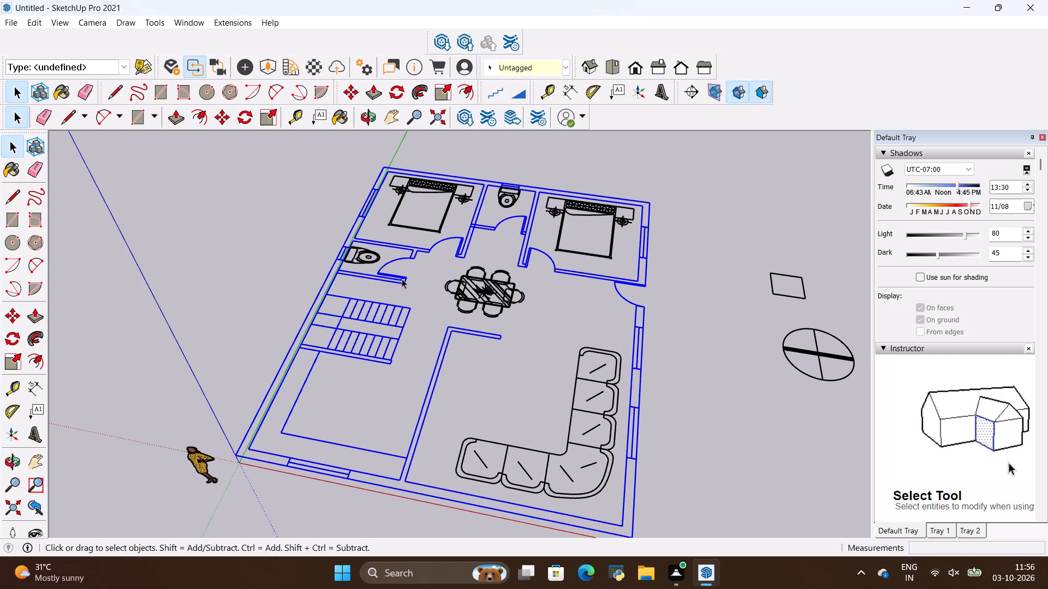
pyautogui.rightClick(402, 279)
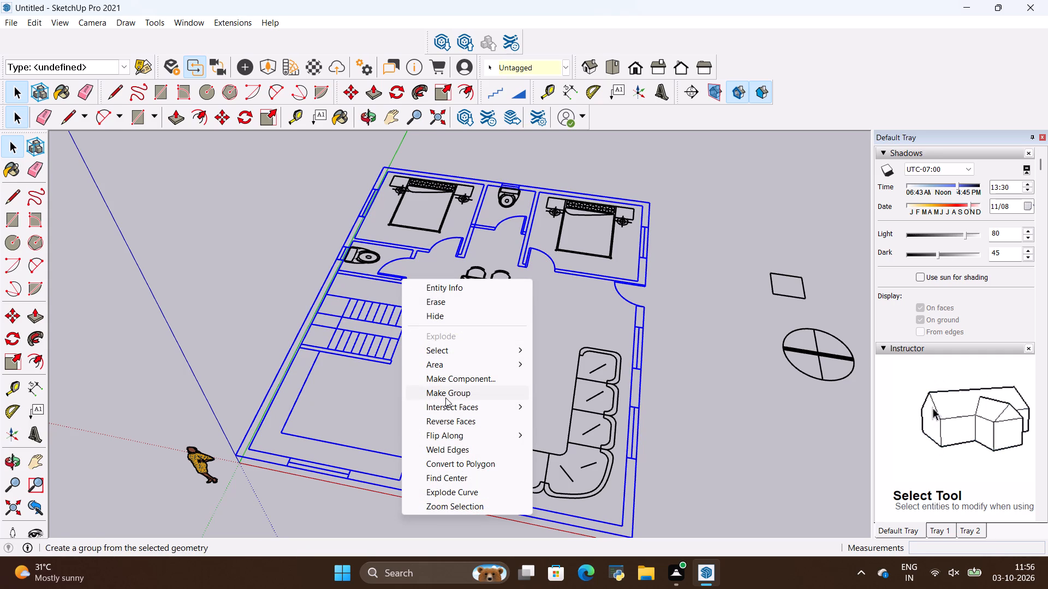
pyautogui.click(445, 394)
pyautogui.scroll(1, 294, 293)
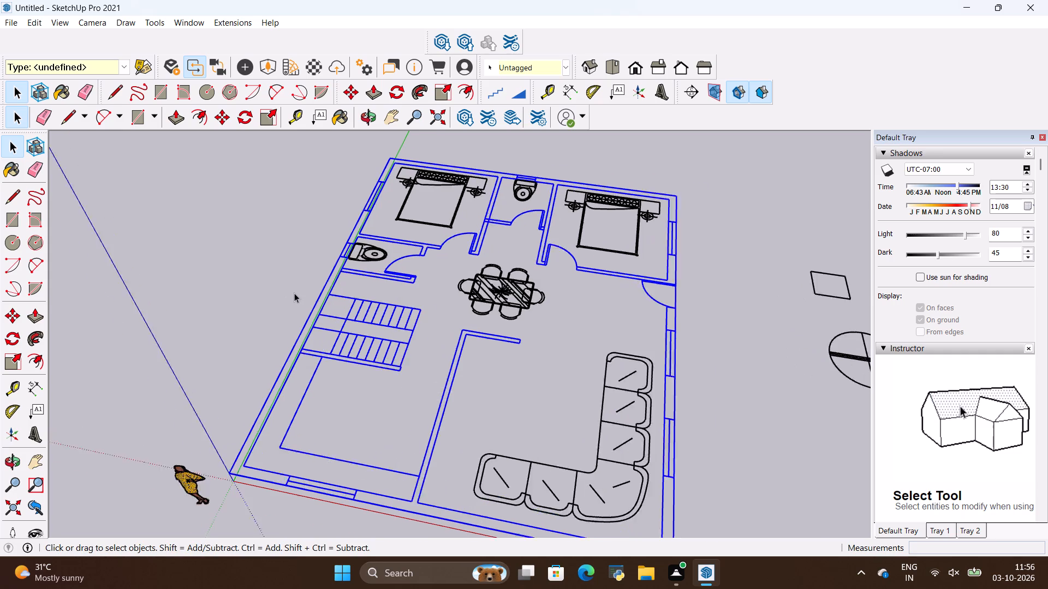
pyautogui.scroll(1, 294, 293)
pyautogui.scroll(-5, 294, 293)
pyautogui.moveTo(294, 287); pyautogui.dragTo(379, 303, button='middle')
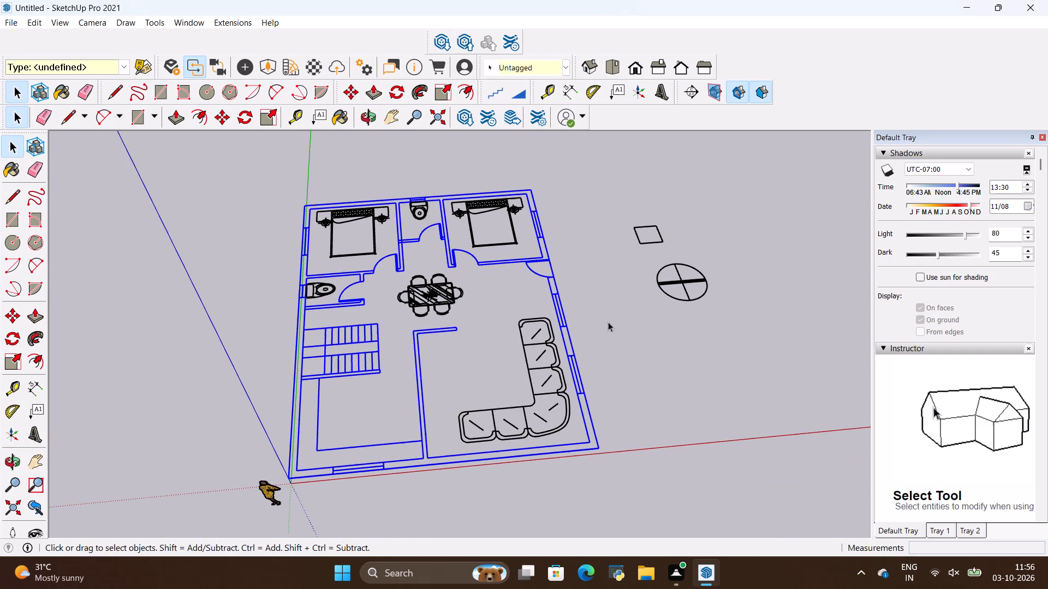
pyautogui.press('space')
pyautogui.press('space')
pyautogui.click(630, 332)
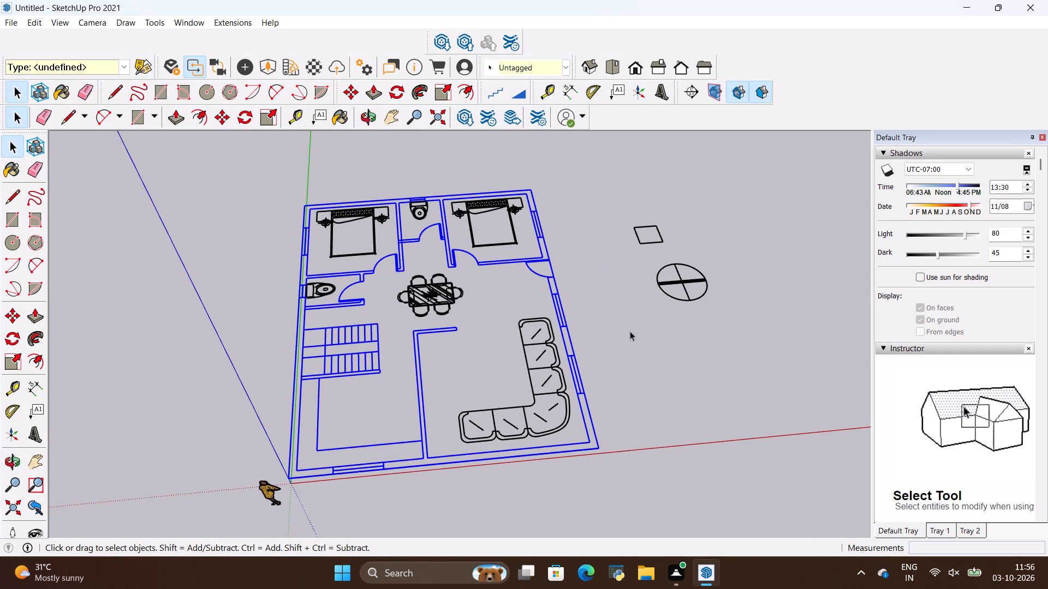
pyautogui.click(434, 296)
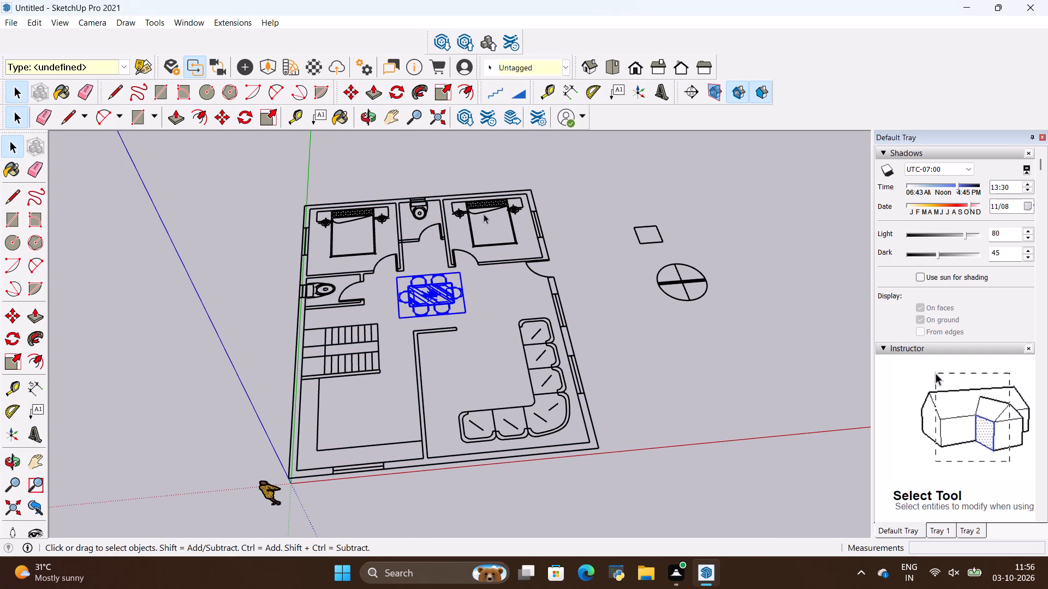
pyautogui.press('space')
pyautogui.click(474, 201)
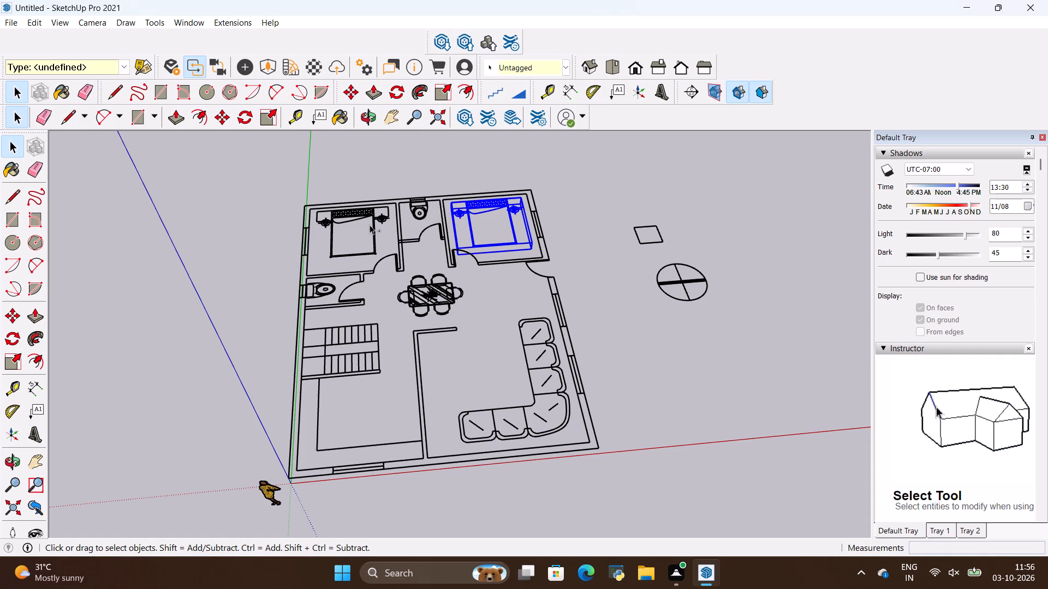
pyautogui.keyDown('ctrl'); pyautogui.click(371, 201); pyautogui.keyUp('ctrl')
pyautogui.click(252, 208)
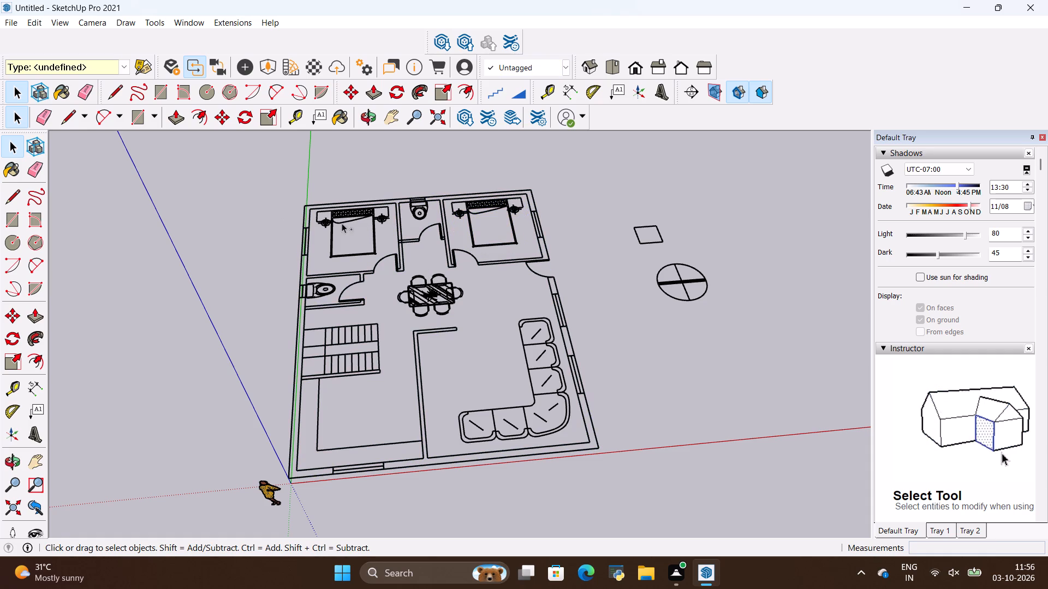
# Erase the two beds, L-shaped sofa, dining table set and both toilets from the floor plan.
pyautogui.keyDown('ctrl'); pyautogui.click(344, 215); pyautogui.keyUp('ctrl')
pyautogui.keyDown('ctrl'); pyautogui.click(504, 221); pyautogui.keyUp('ctrl')
pyautogui.keyDown('ctrl'); pyautogui.click(502, 205); pyautogui.keyUp('ctrl')
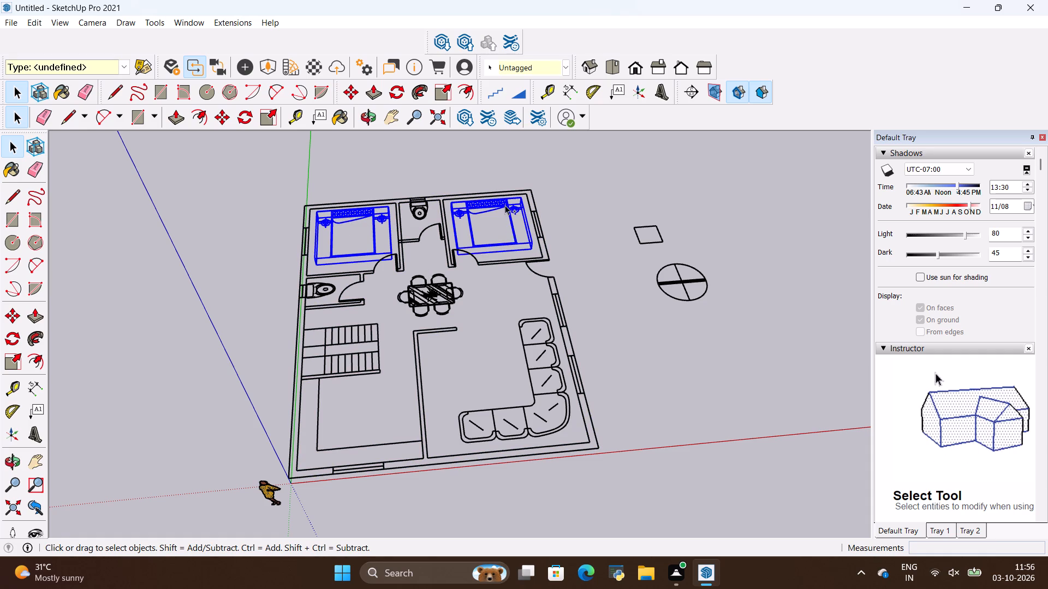
pyautogui.keyDown('ctrl'); pyautogui.click(524, 341); pyautogui.keyUp('ctrl')
pyautogui.keyDown('ctrl'); pyautogui.click(434, 277); pyautogui.keyUp('ctrl')
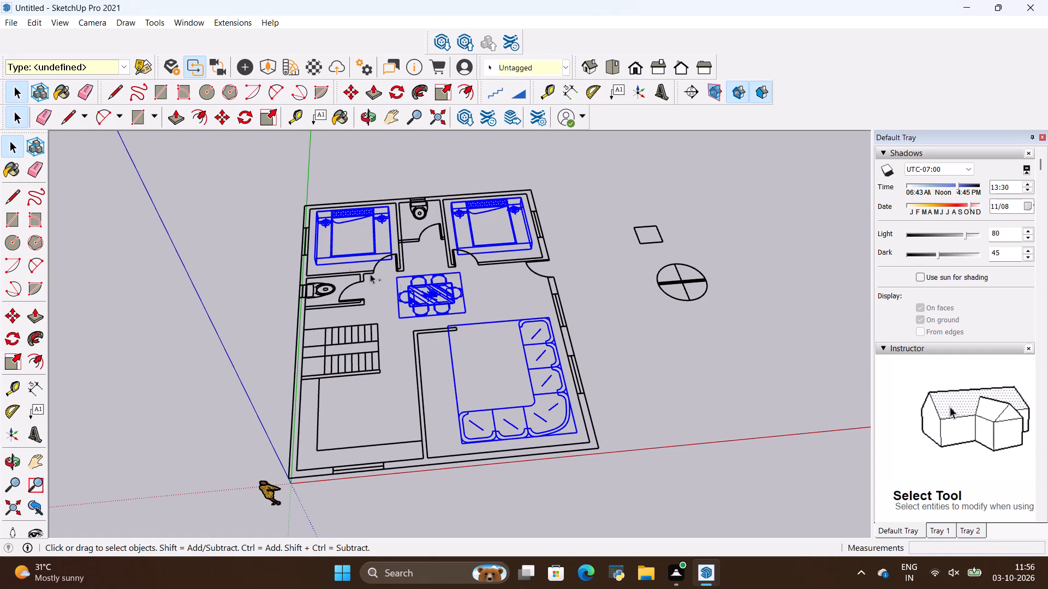
pyautogui.keyDown('ctrl'); pyautogui.click(330, 294); pyautogui.keyUp('ctrl')
pyautogui.keyDown('ctrl'); pyautogui.click(417, 210); pyautogui.keyUp('ctrl')
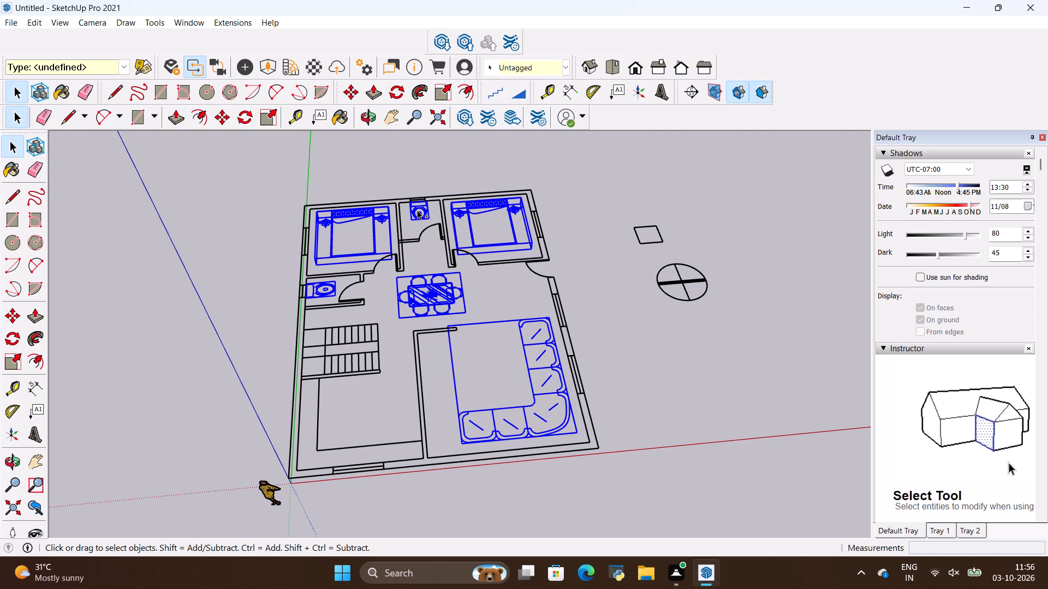
pyautogui.keyDown('ctrl'); pyautogui.rightClick(420, 210); pyautogui.keyUp('ctrl')
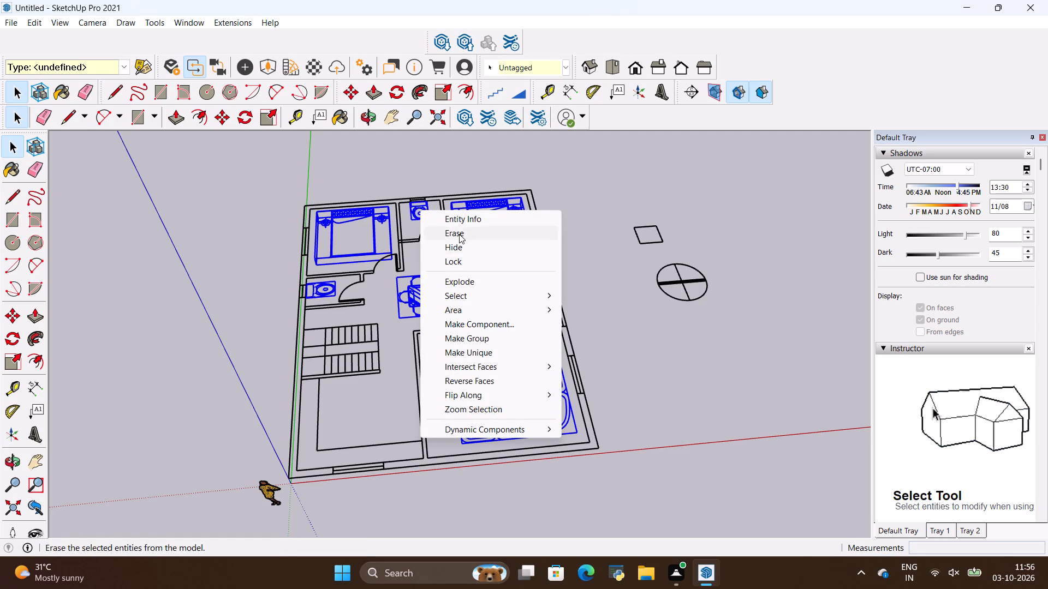
pyautogui.click(459, 234)
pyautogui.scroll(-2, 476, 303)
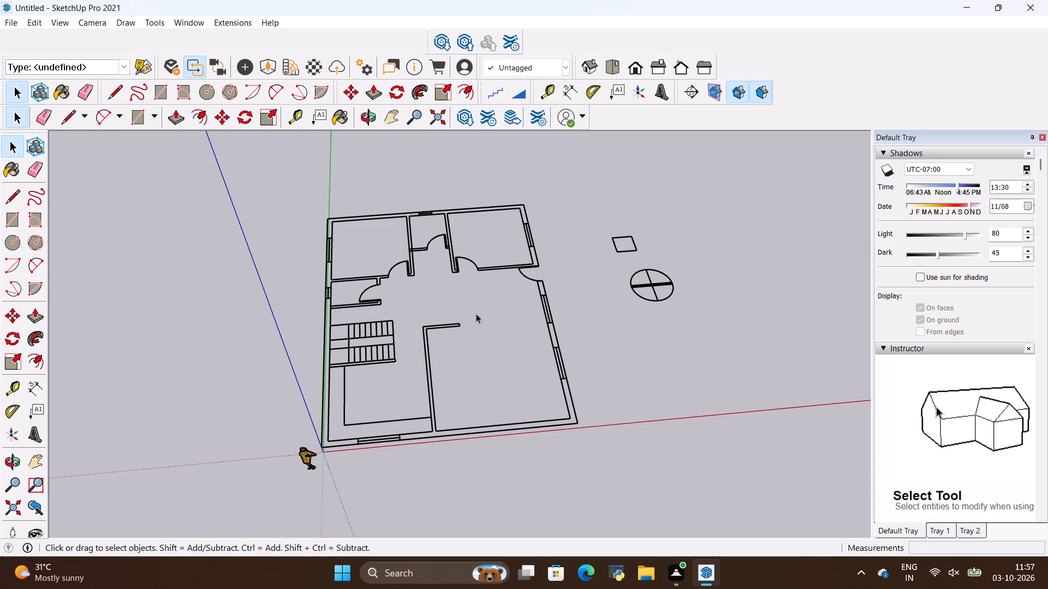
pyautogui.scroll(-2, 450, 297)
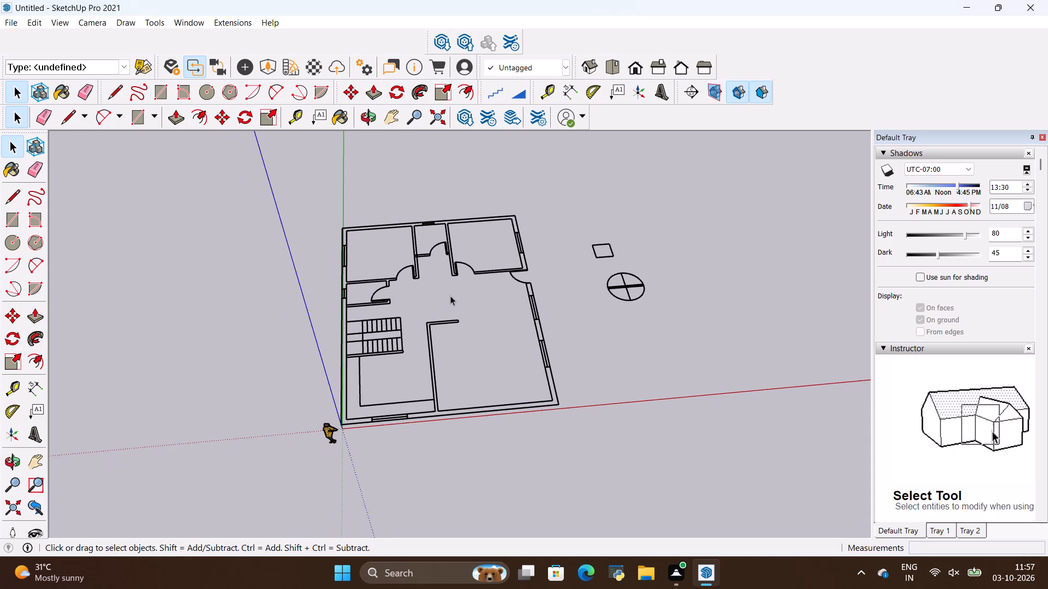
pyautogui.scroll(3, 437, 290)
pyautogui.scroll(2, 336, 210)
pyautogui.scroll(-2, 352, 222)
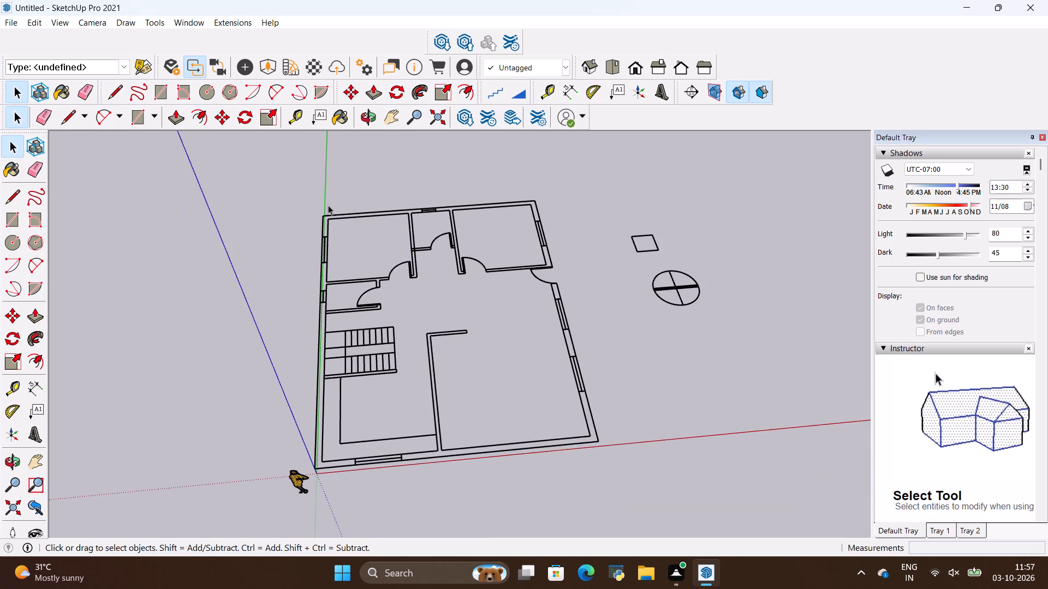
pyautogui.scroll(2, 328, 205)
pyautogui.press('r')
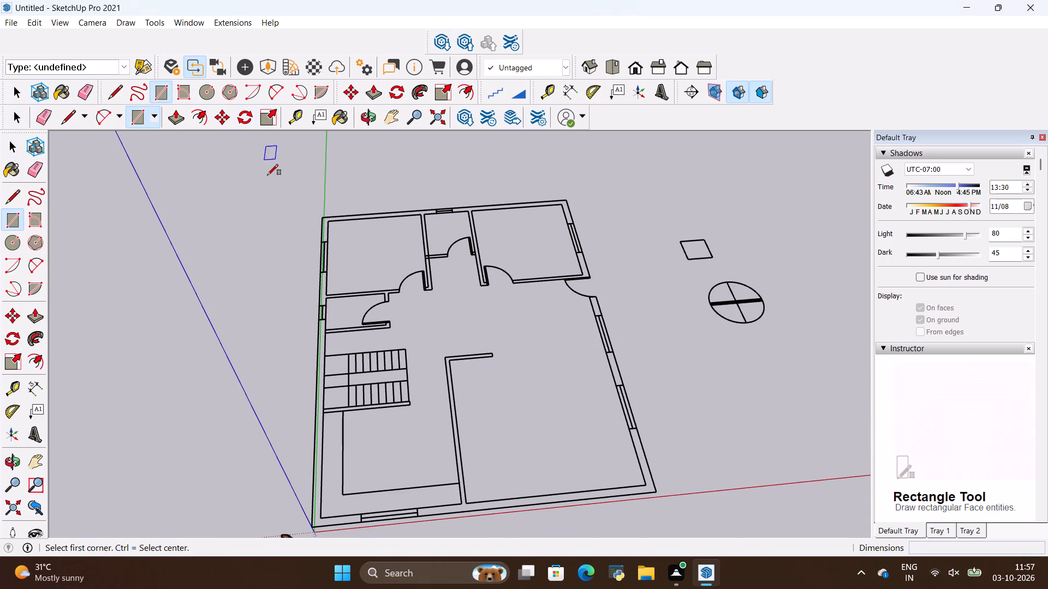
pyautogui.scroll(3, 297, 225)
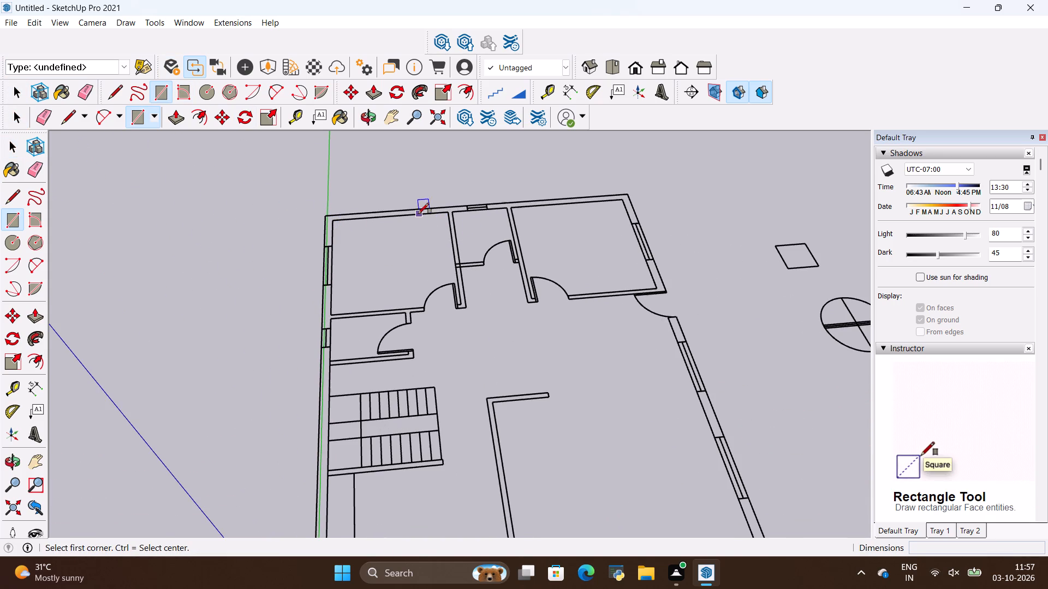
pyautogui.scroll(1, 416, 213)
# Select the floor plan's upper exterior wall to check that the linework is grouped, and clear the selection.
pyautogui.press('space')
pyautogui.press('space')
pyautogui.press('space')
pyautogui.click(413, 212)
pyautogui.click(412, 212)
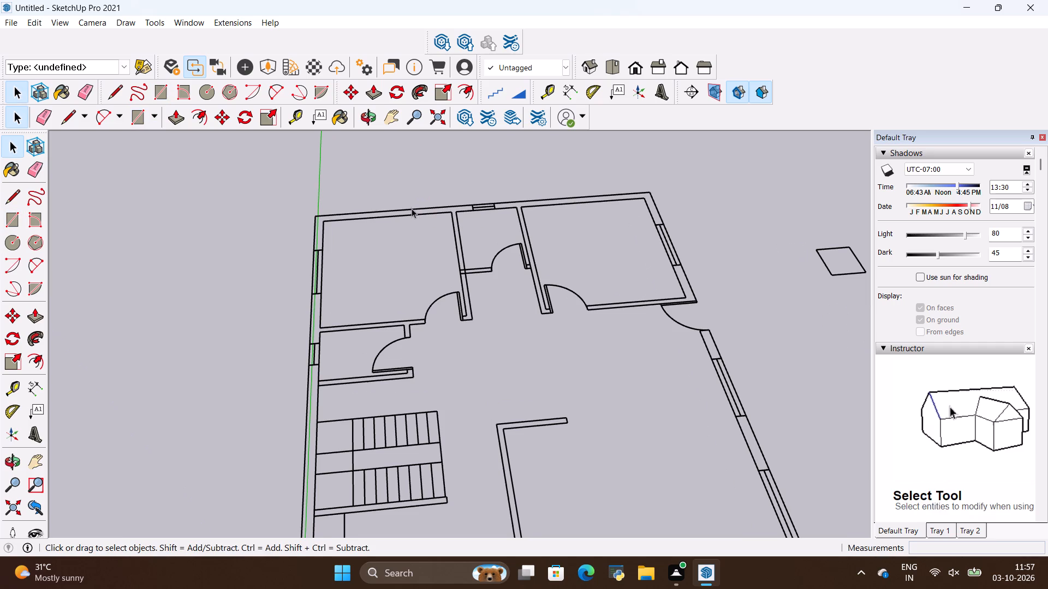
pyautogui.click(412, 207)
pyautogui.click(426, 211)
pyautogui.moveTo(448, 213); pyautogui.dragTo(456, 213)
pyautogui.click(490, 205)
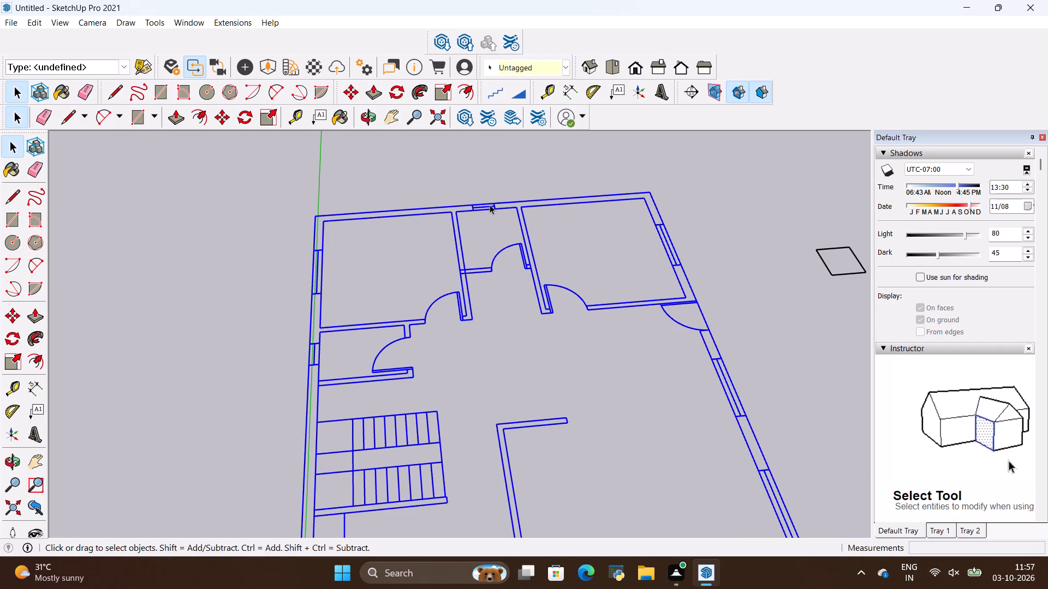
pyautogui.press('space')
pyautogui.click(420, 181)
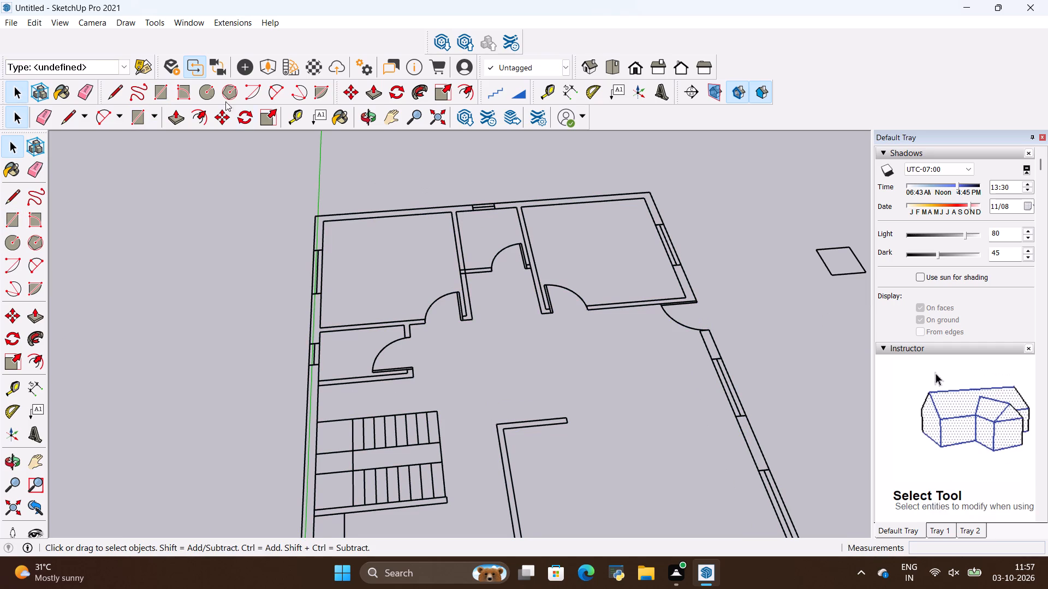
# Trace the upper exterior wall with rectangles on both sides of its window, making the first 14' 4" by 9".
pyautogui.press('r')
pyautogui.scroll(2, 316, 224)
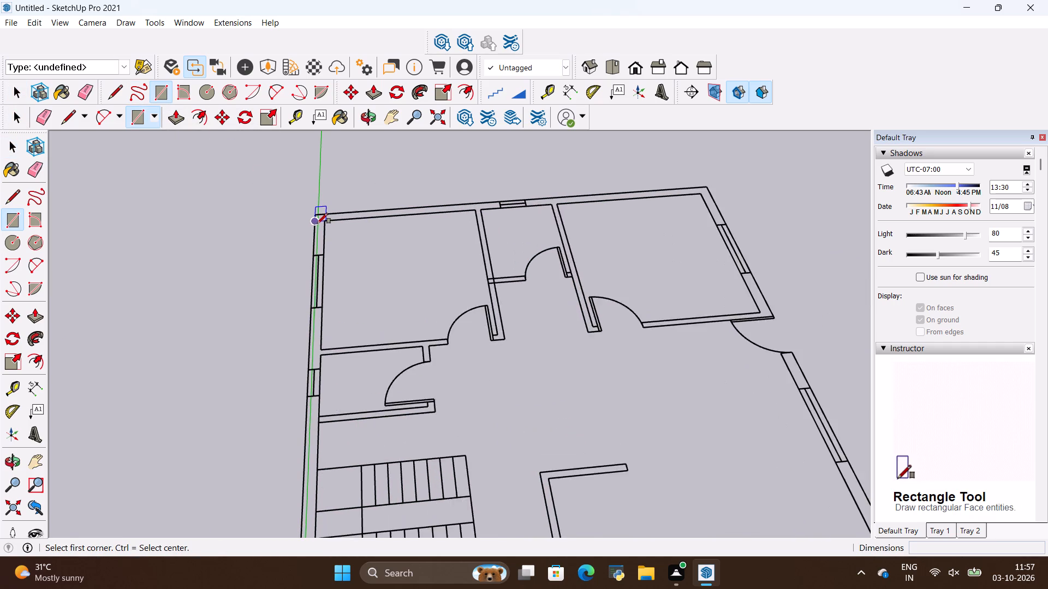
pyautogui.scroll(2, 318, 220)
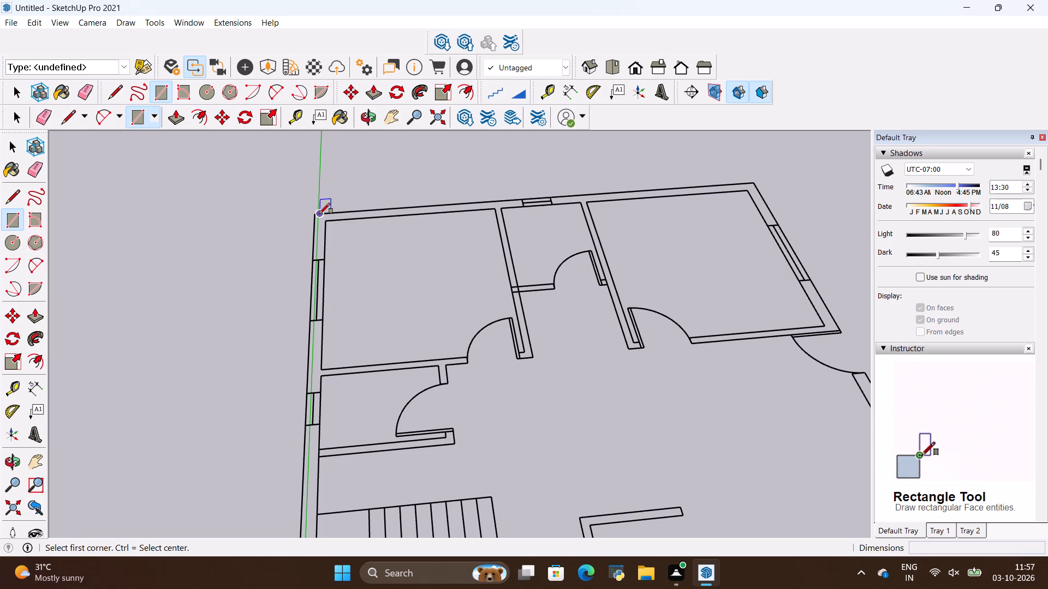
pyautogui.click(315, 211)
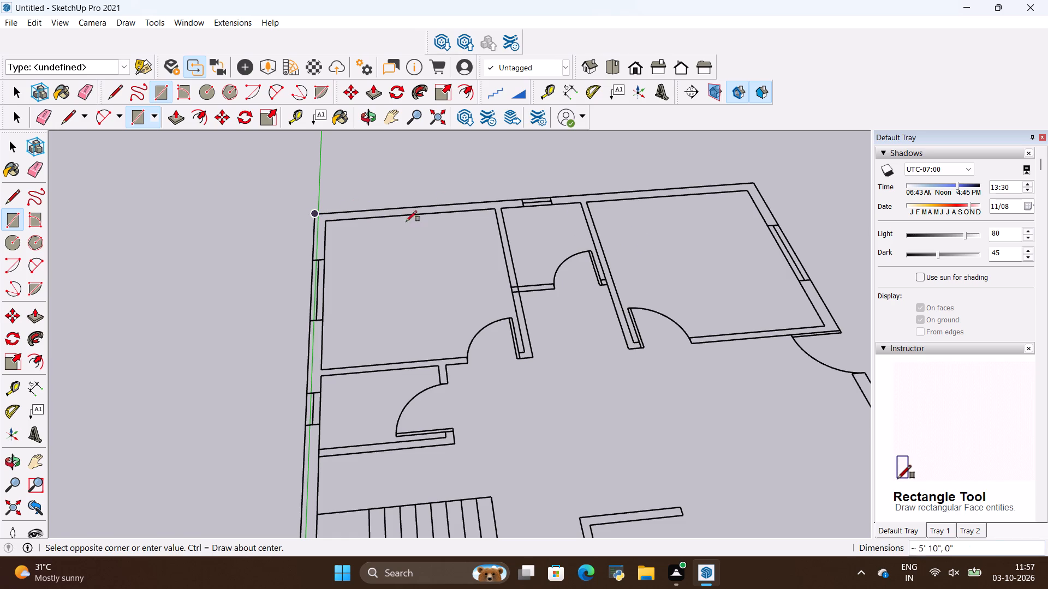
pyautogui.click(523, 209)
pyautogui.scroll(-4, 374, 211)
pyautogui.scroll(7, 530, 207)
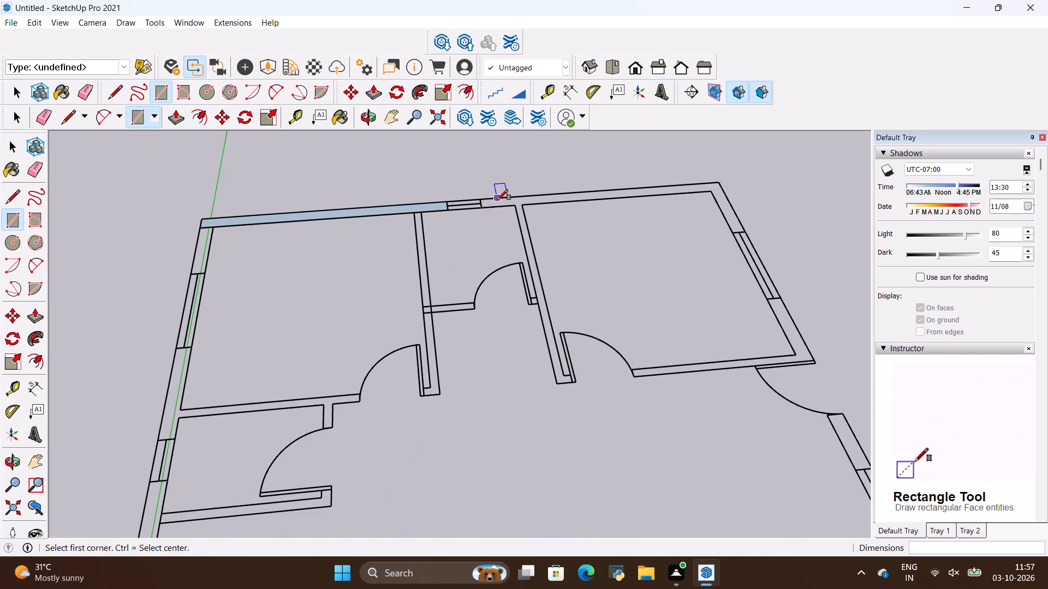
pyautogui.click(719, 182)
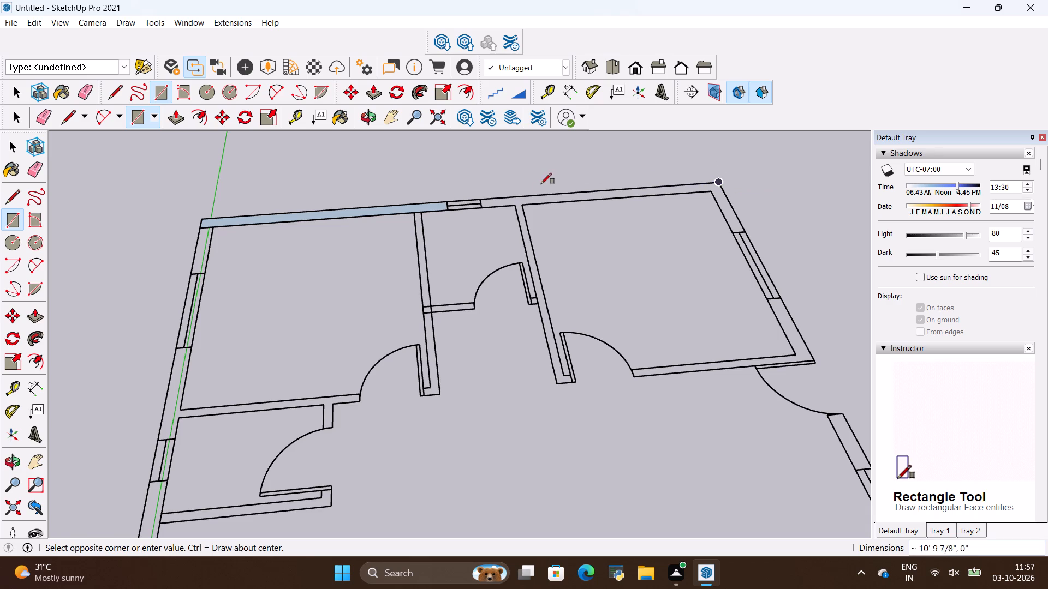
pyautogui.scroll(4, 482, 206)
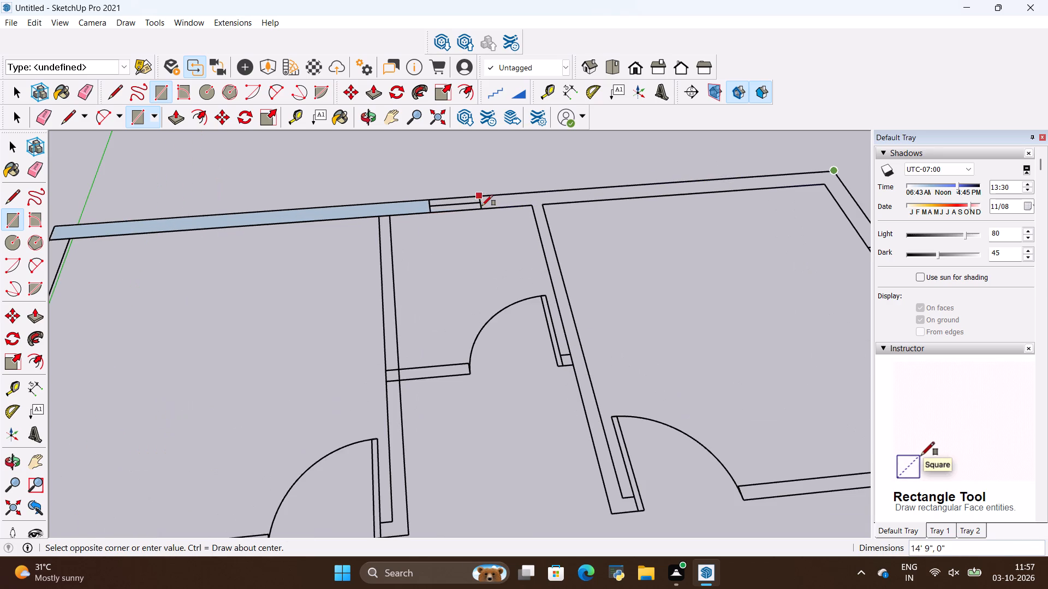
pyautogui.click(482, 208)
pyautogui.scroll(4, 534, 203)
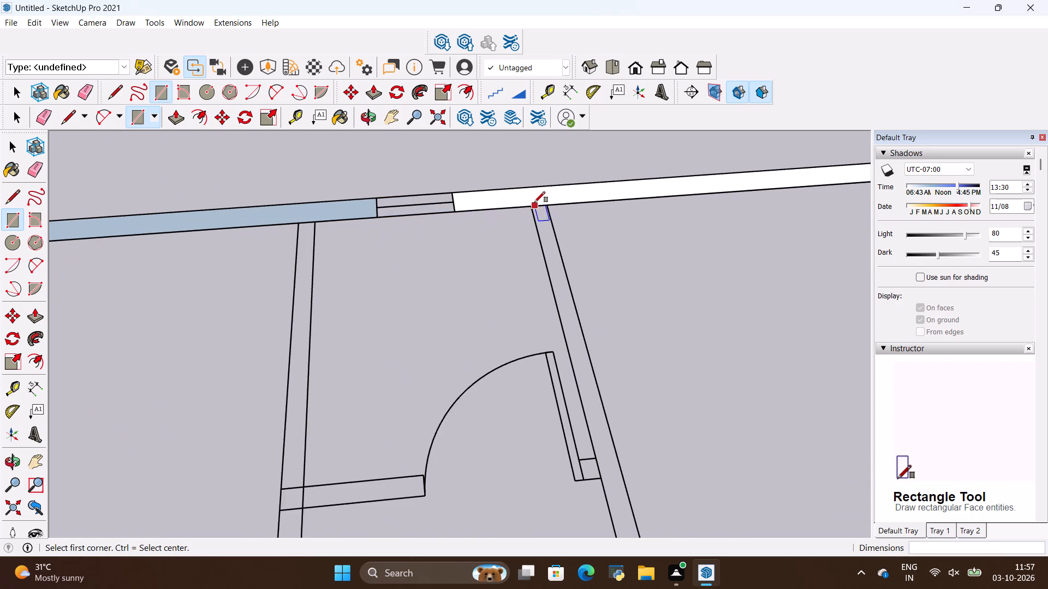
# Trace the partition between the small bathroom and the upper-right bedroom with a 12' 3" by 5" rectangle and a 9" by 5" end piece.
pyautogui.click(529, 206)
pyautogui.scroll(-8, 513, 198)
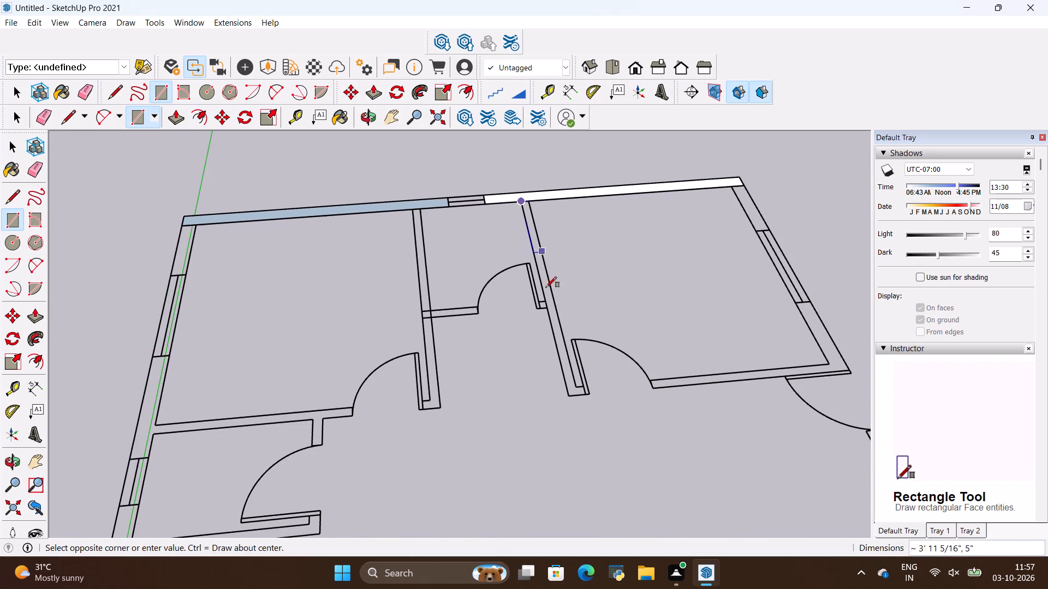
pyautogui.scroll(3, 569, 412)
pyautogui.click(575, 384)
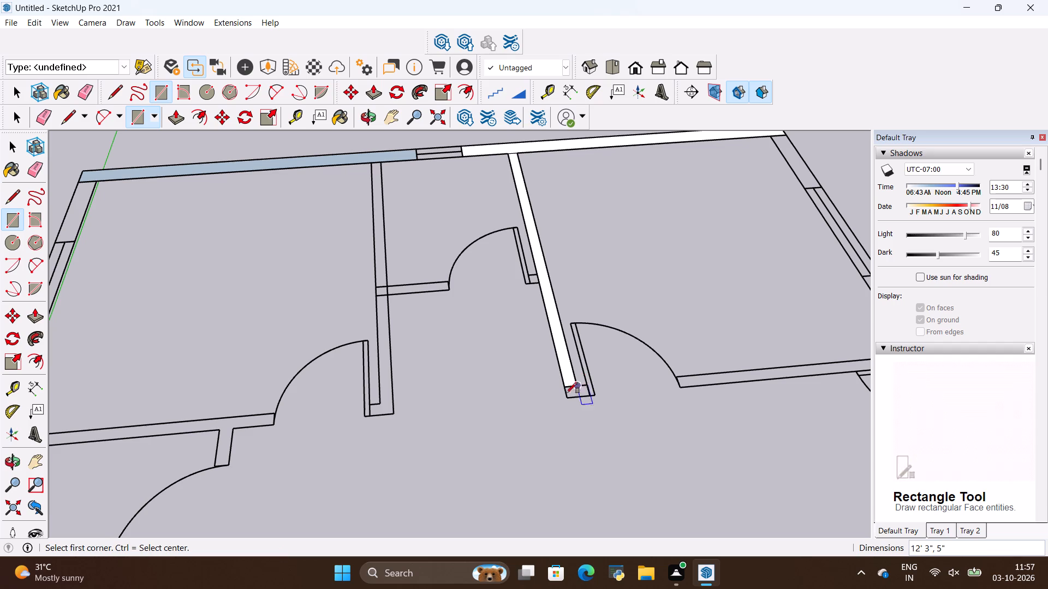
pyautogui.click(567, 395)
pyautogui.click(584, 384)
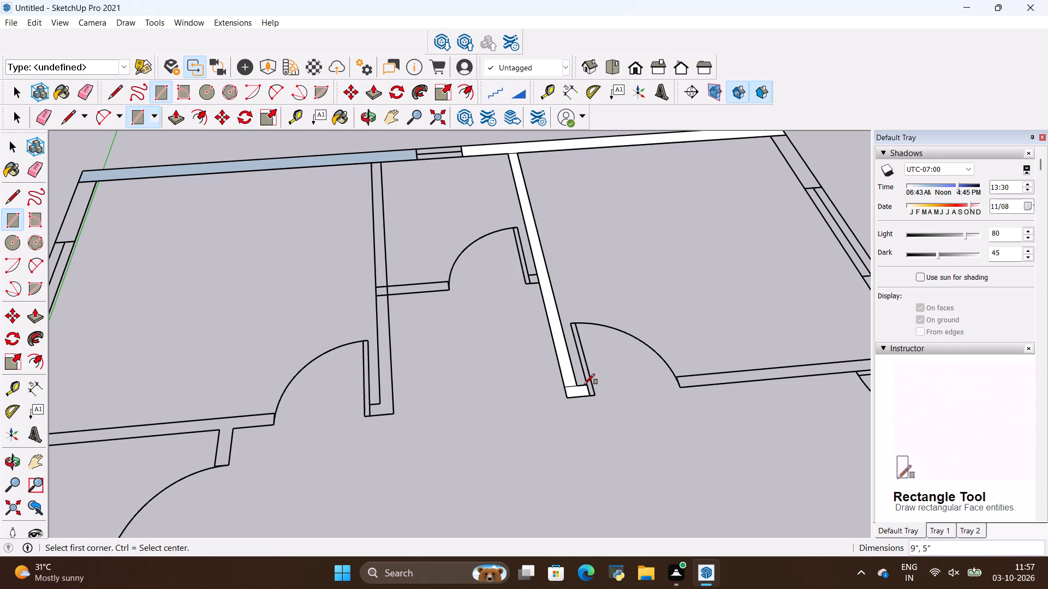
pyautogui.scroll(-9, 455, 376)
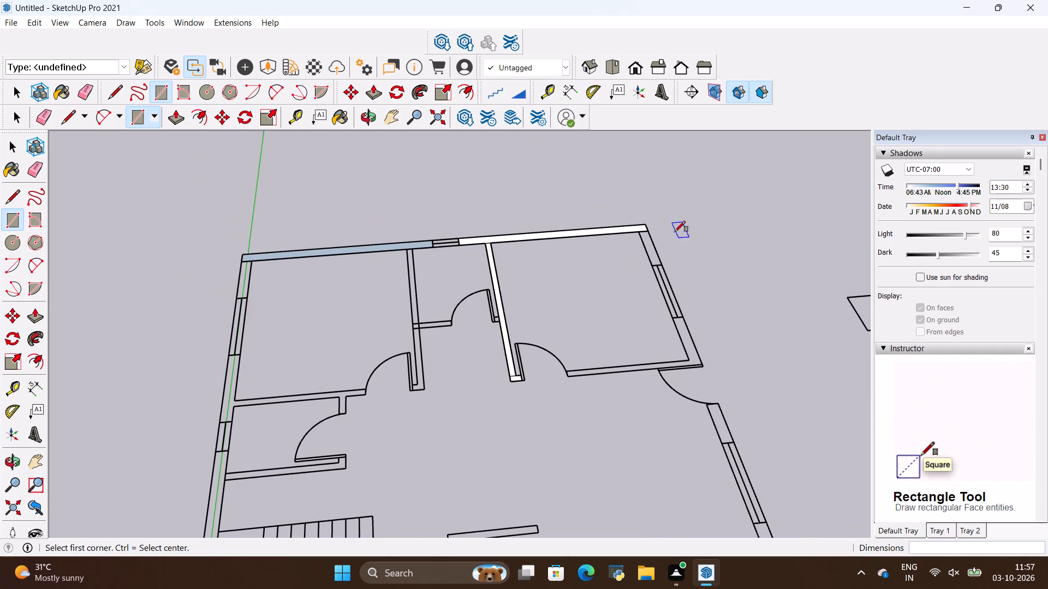
# Trace the upper-right bedroom's remaining walls with rectangles: the exterior segments on both sides of its window and the 8' 3" by 5" wall beside its door.
pyautogui.scroll(7, 666, 225)
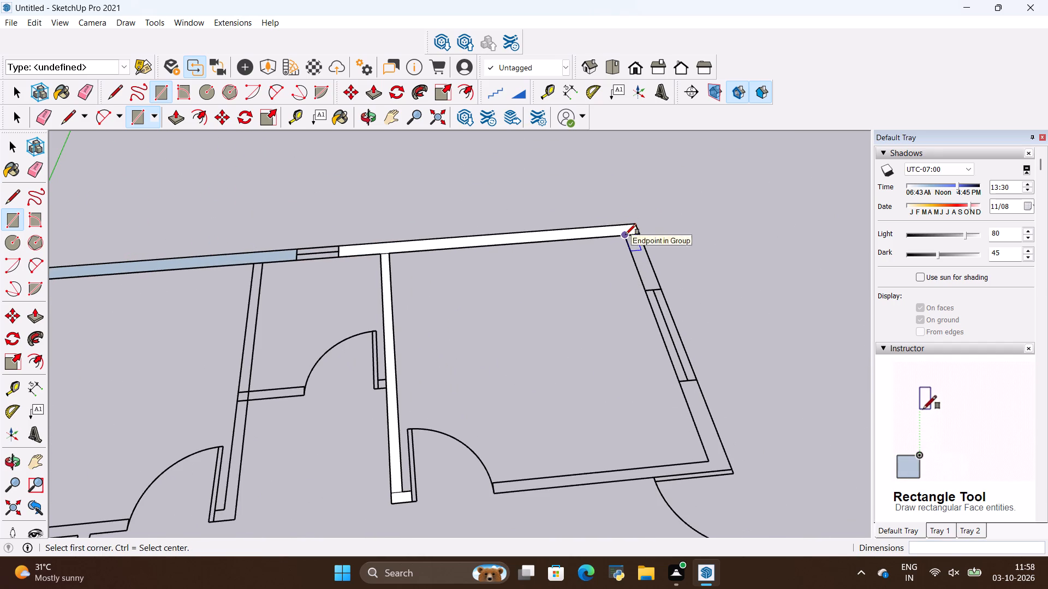
pyautogui.click(626, 235)
pyautogui.scroll(3, 657, 291)
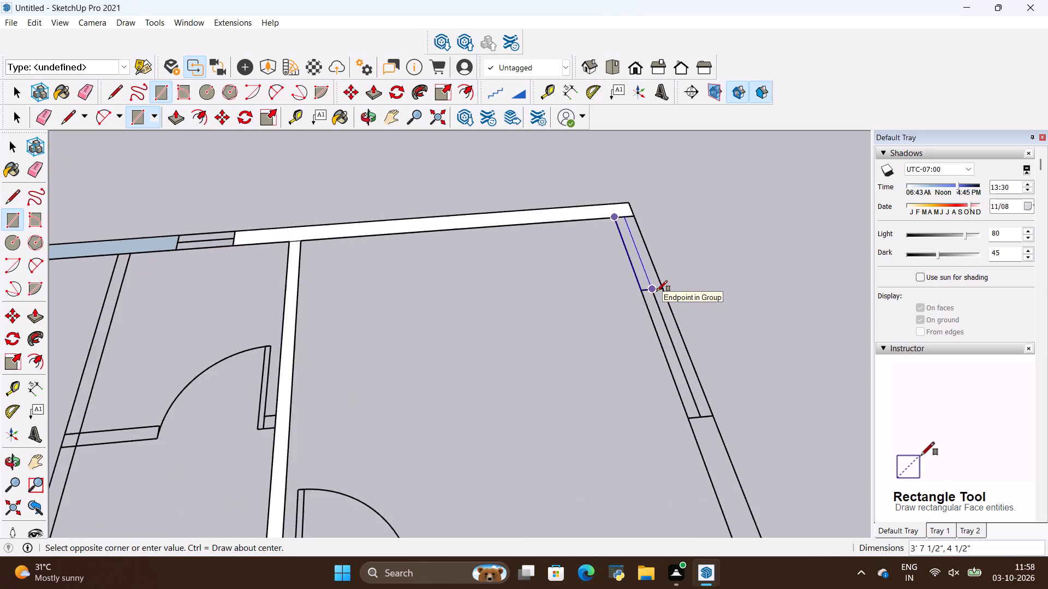
pyautogui.scroll(2, 657, 291)
pyautogui.click(668, 290)
pyautogui.scroll(-6, 580, 231)
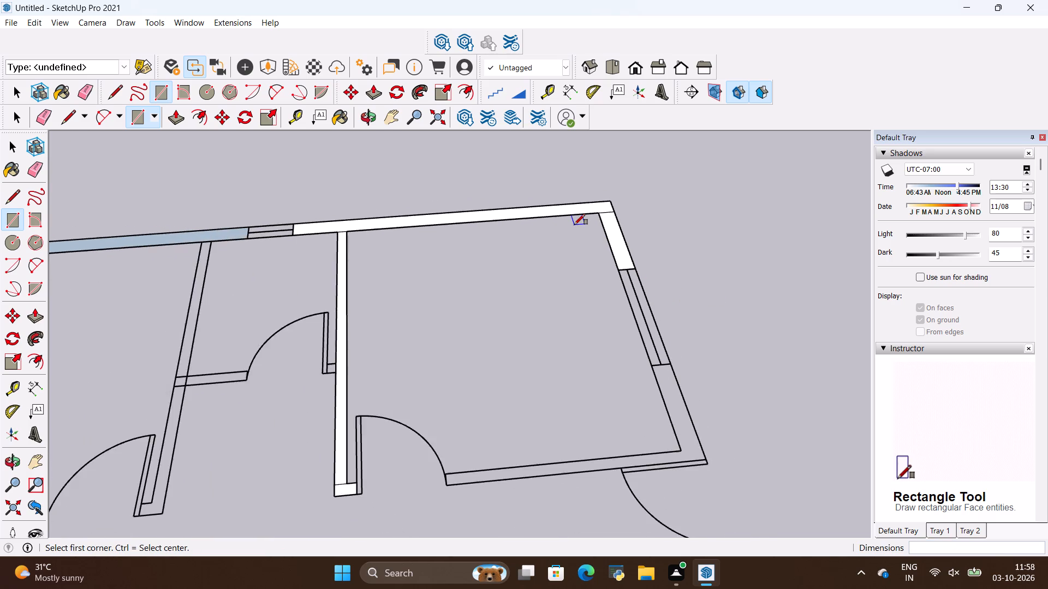
pyautogui.scroll(-2, 574, 225)
pyautogui.scroll(5, 679, 425)
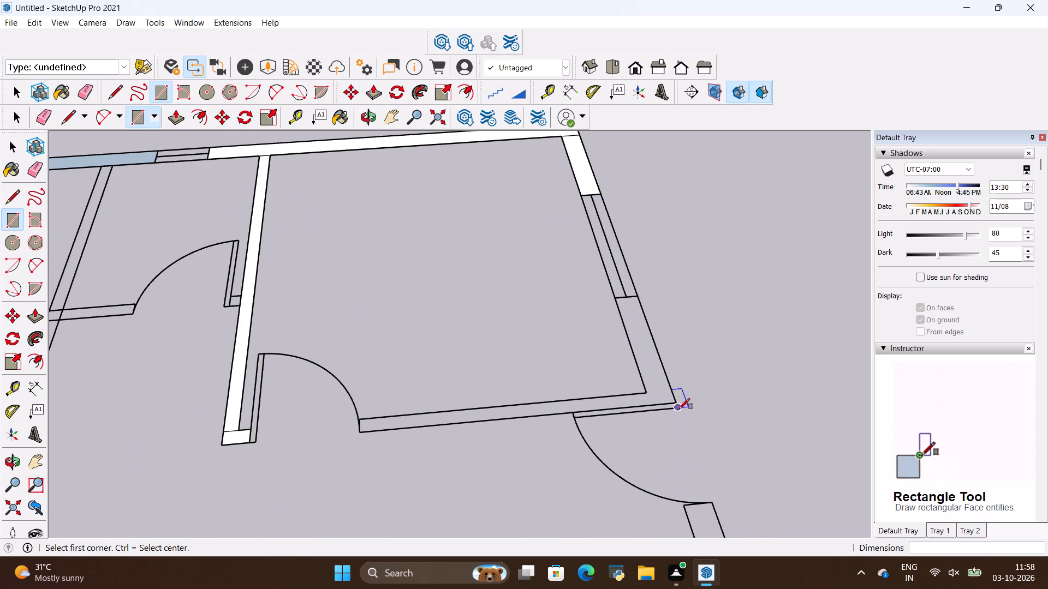
pyautogui.click(674, 405)
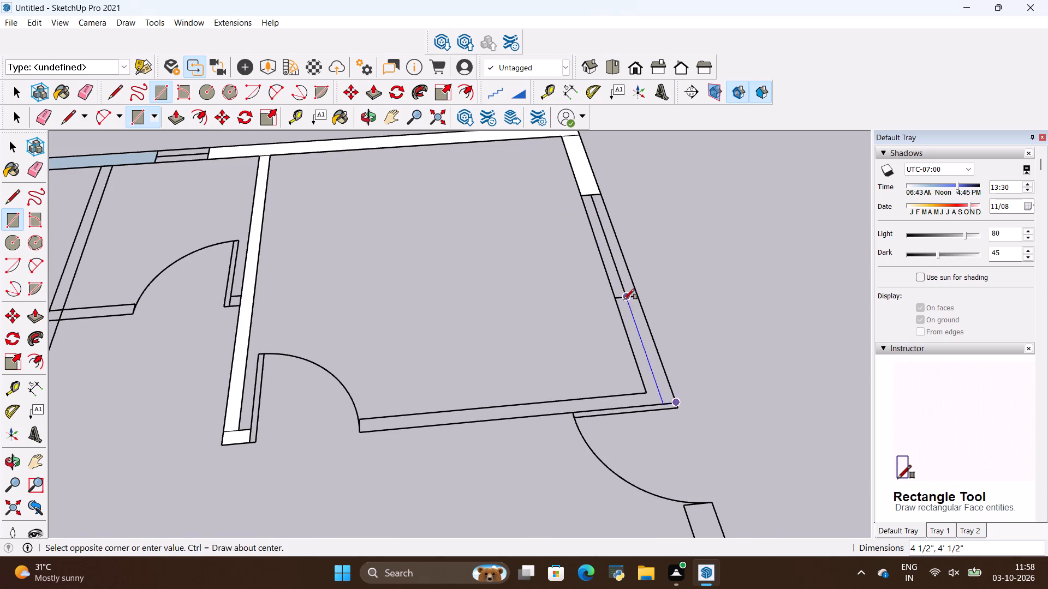
pyautogui.click(616, 299)
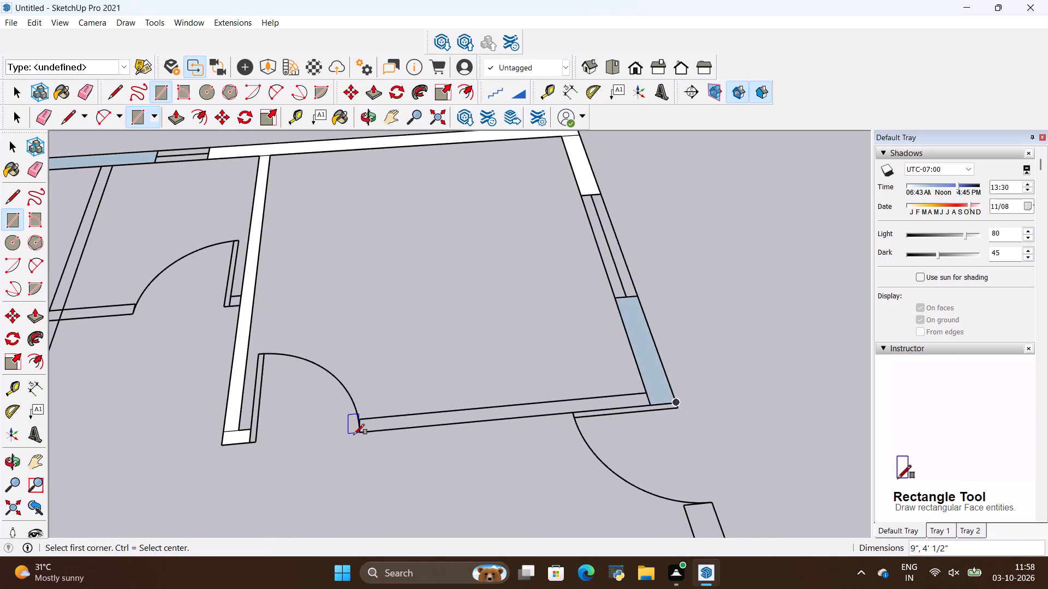
pyautogui.click(358, 432)
pyautogui.click(642, 393)
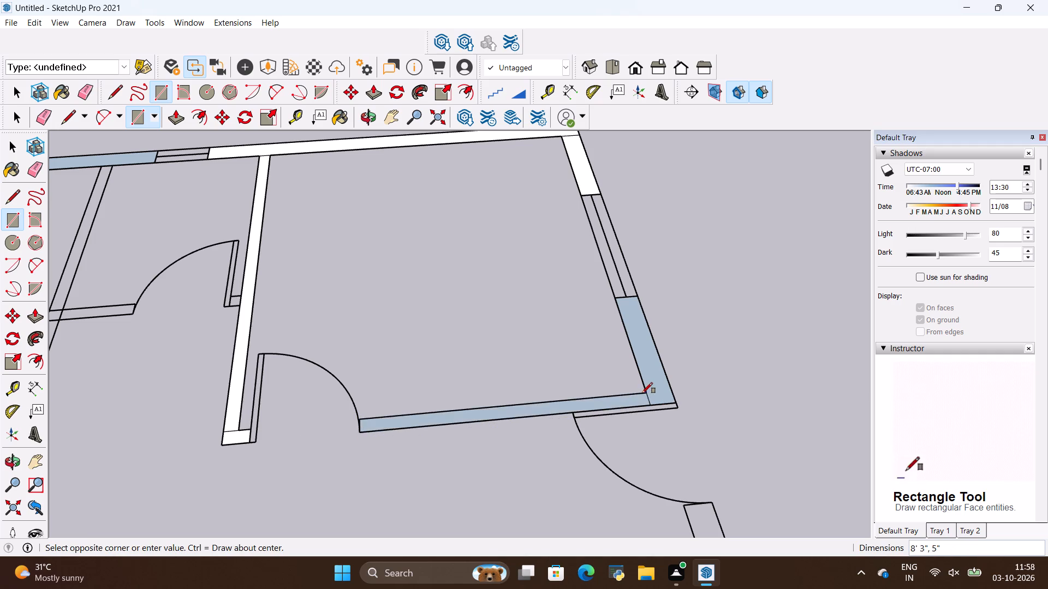
# Draw a 12' 8" by 5" rectangle over the partition between the upper-left bedroom and the small bathroom.
pyautogui.scroll(-17, 600, 341)
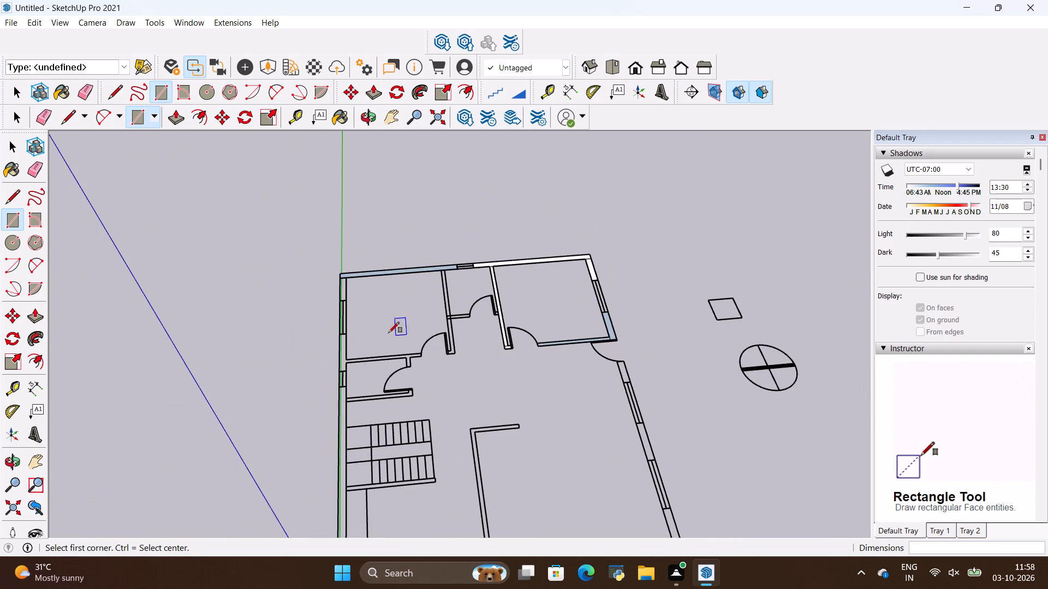
pyautogui.scroll(11, 418, 312)
pyautogui.scroll(6, 457, 336)
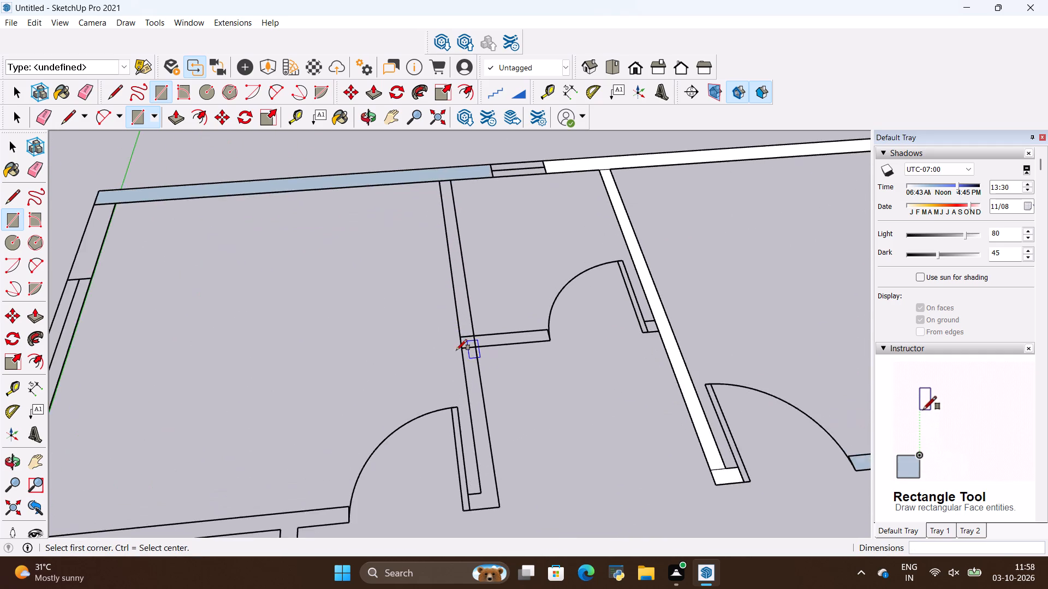
pyautogui.scroll(3, 452, 347)
pyautogui.scroll(-3, 463, 290)
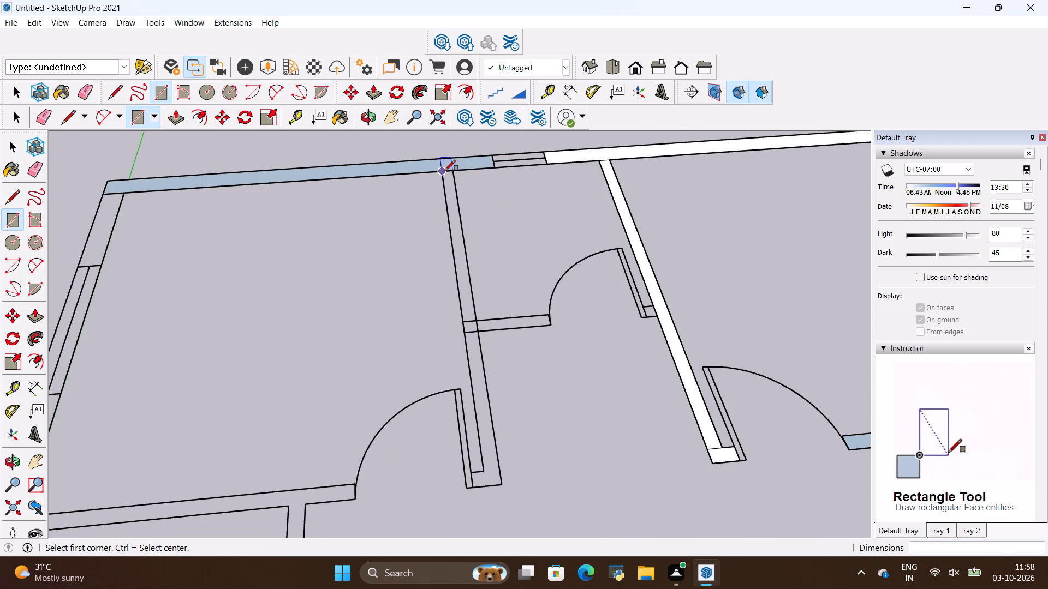
pyautogui.click(442, 170)
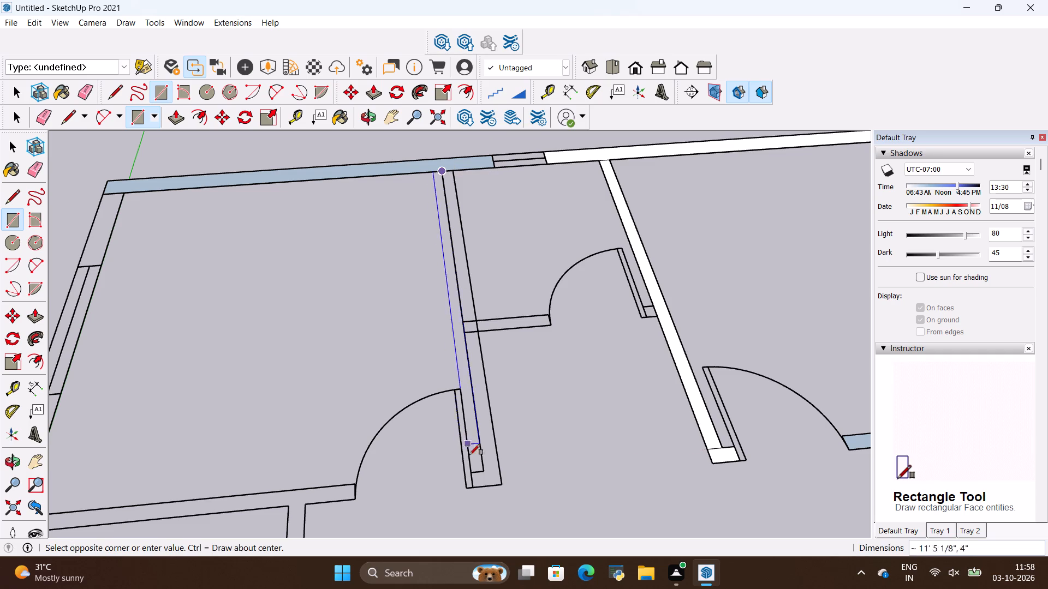
pyautogui.click(499, 486)
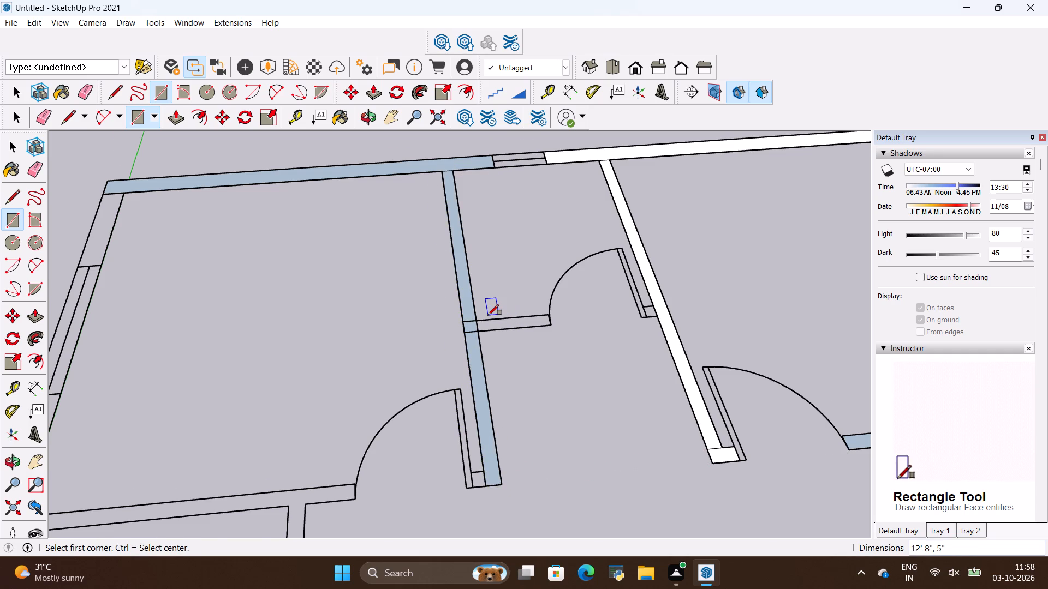
# Draw a rectangle over the short bathroom wall running from the partition to the door swing.
pyautogui.scroll(1, 488, 315)
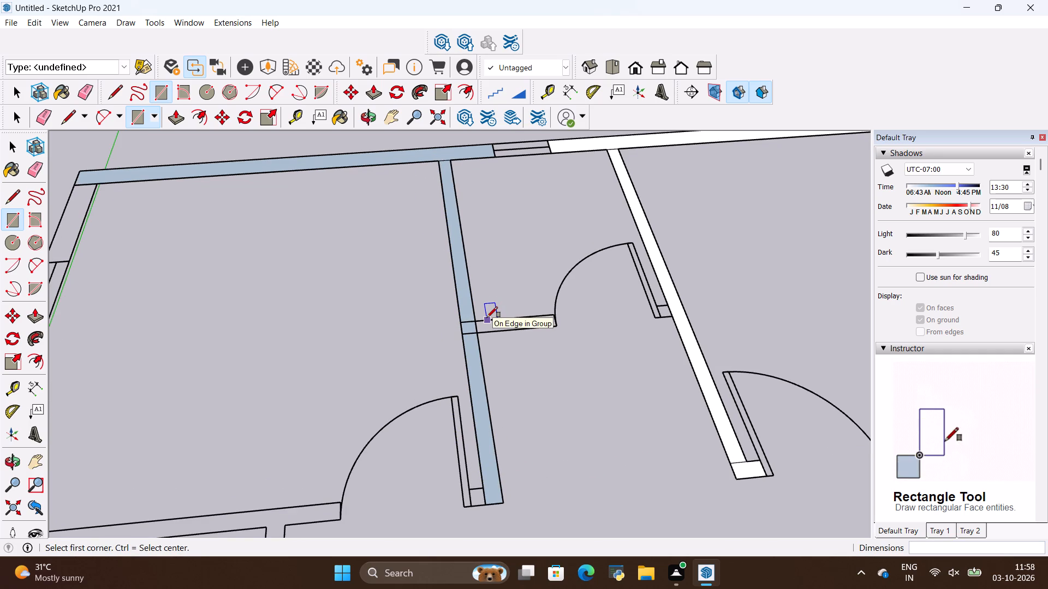
pyautogui.scroll(1, 475, 285)
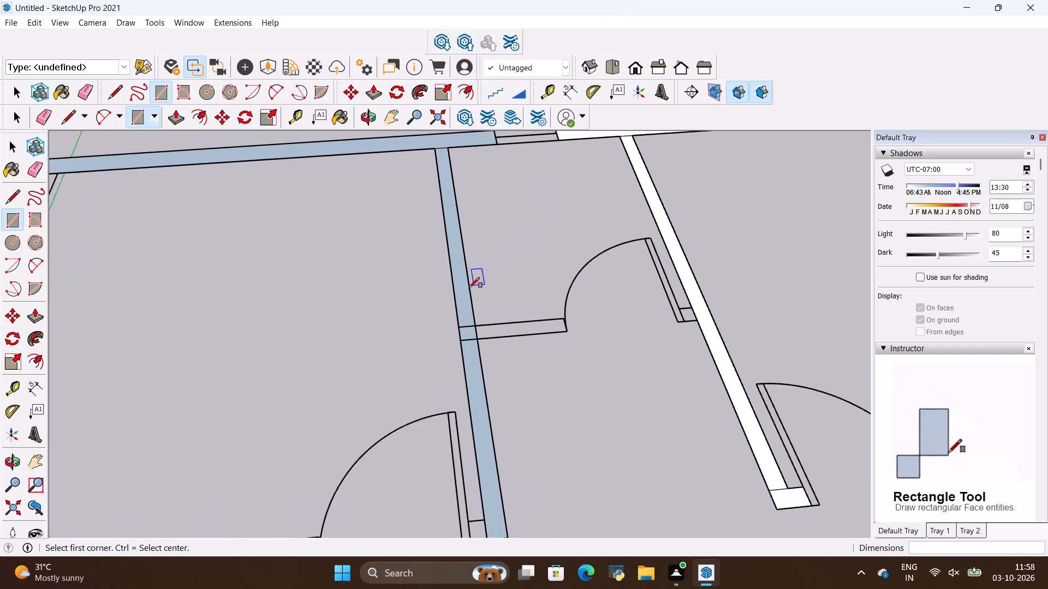
pyautogui.scroll(4, 469, 288)
pyautogui.click(485, 335)
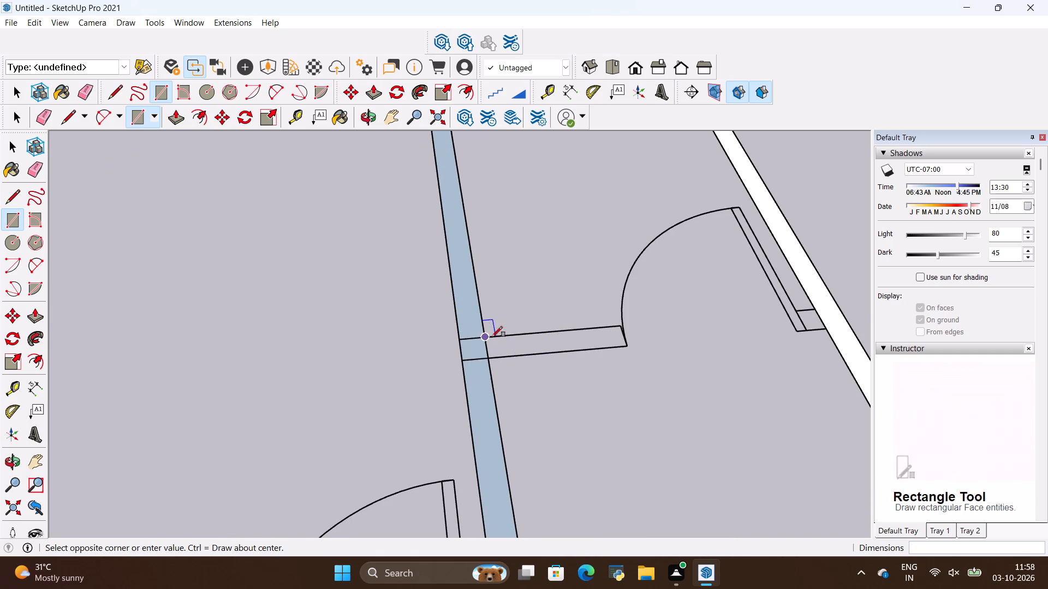
pyautogui.click(626, 347)
pyautogui.scroll(-5, 499, 317)
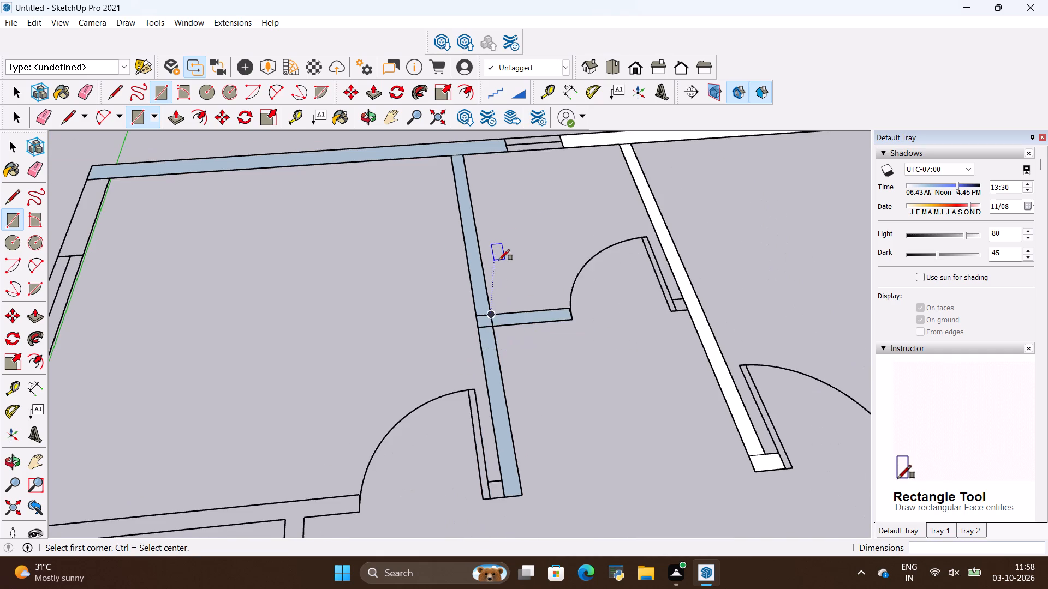
# Draw a 5" by 4" rectangle over the short wall stub between the small bathroom's open door and the right-hand partition.
pyautogui.scroll(9, 720, 304)
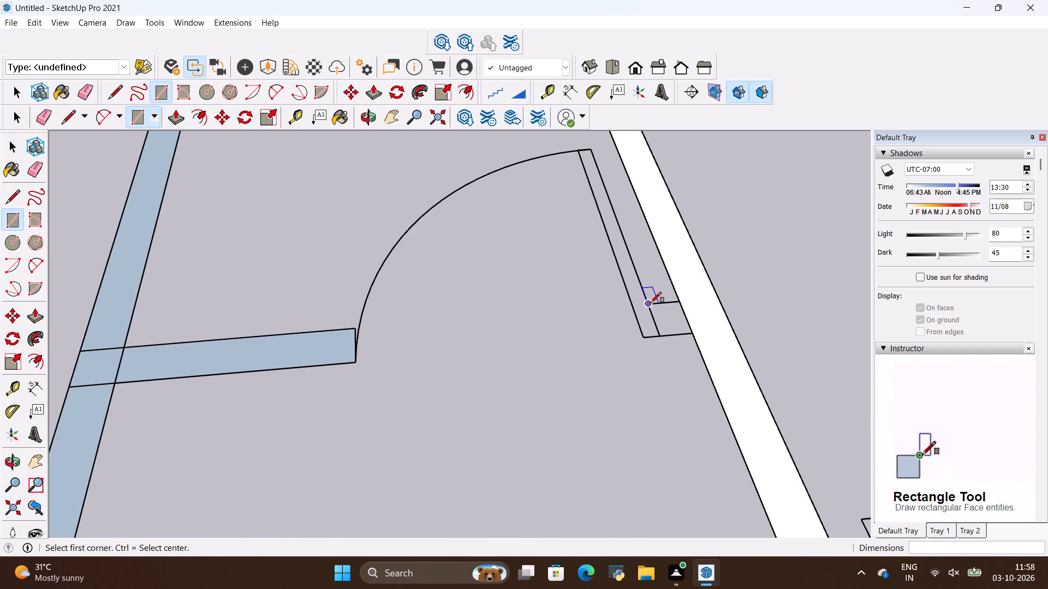
pyautogui.click(650, 303)
pyautogui.click(691, 330)
pyautogui.press('Escape')
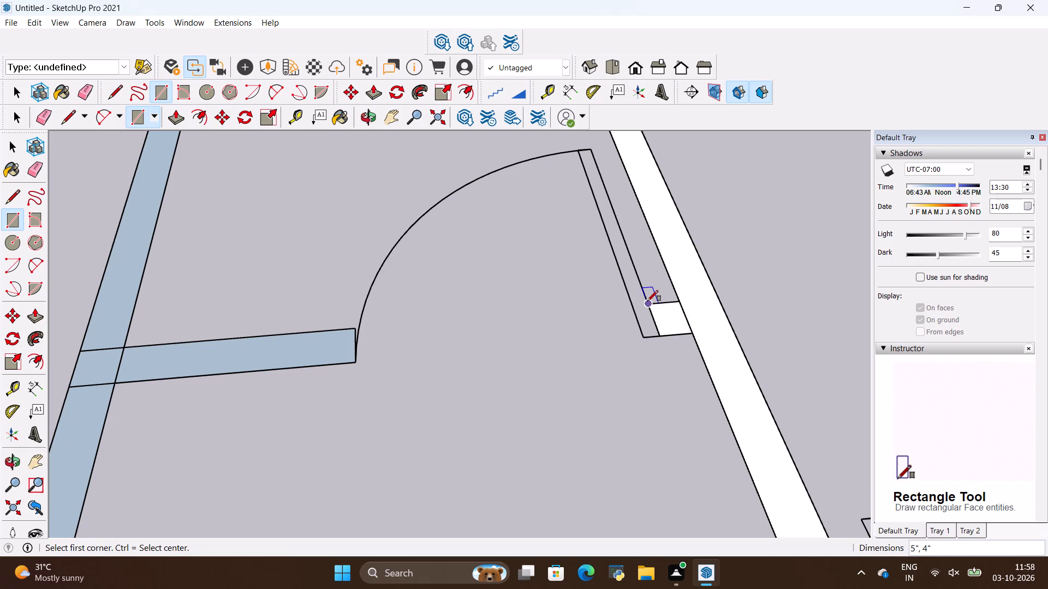
# Trace the left exterior wall on both sides of the upper-left bedroom's window with 3' 7 1/2" by 9" and 9" by 5' 1 1/2" rectangles.
pyautogui.scroll(-17, 647, 301)
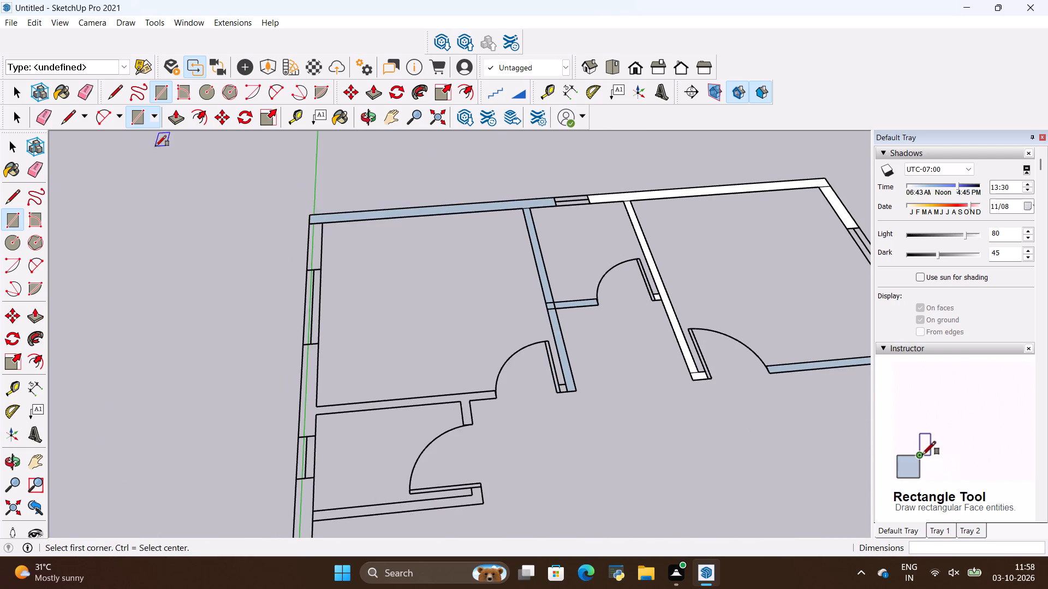
pyautogui.scroll(9, 261, 181)
pyautogui.click(312, 221)
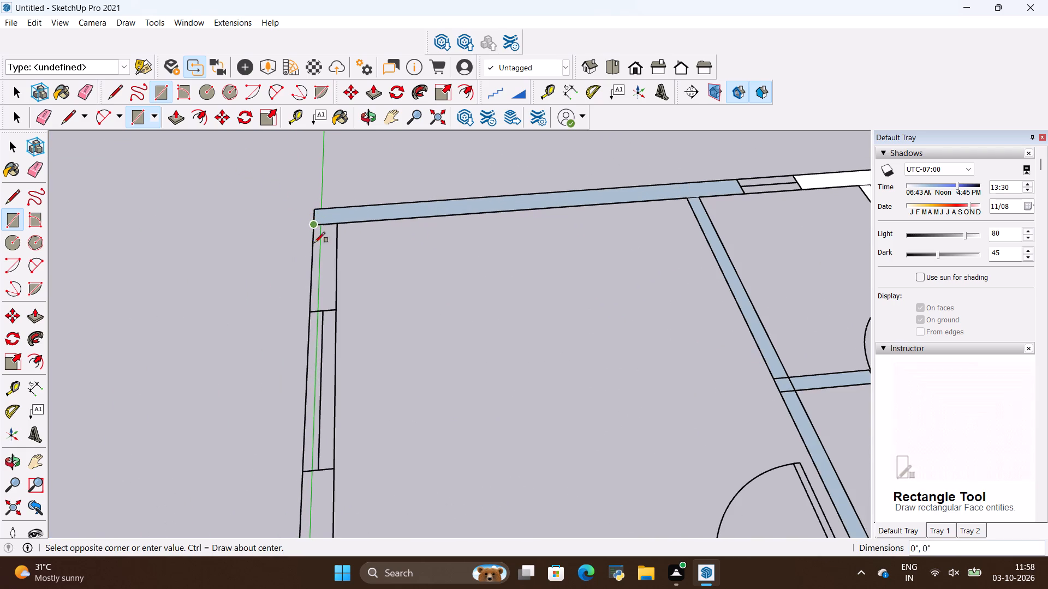
pyautogui.click(336, 315)
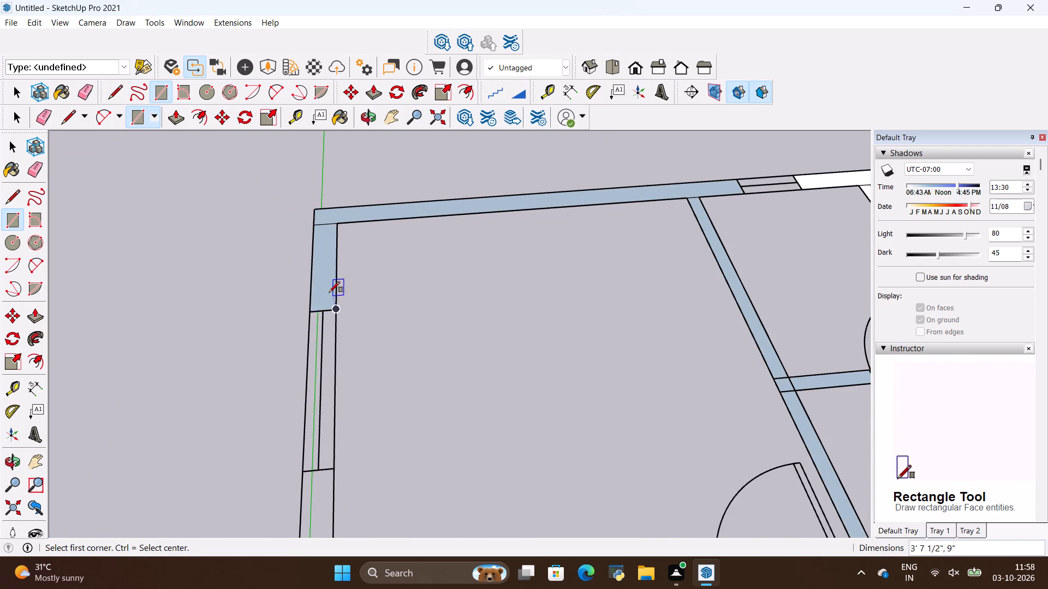
pyautogui.scroll(-10, 329, 288)
pyautogui.scroll(4, 313, 401)
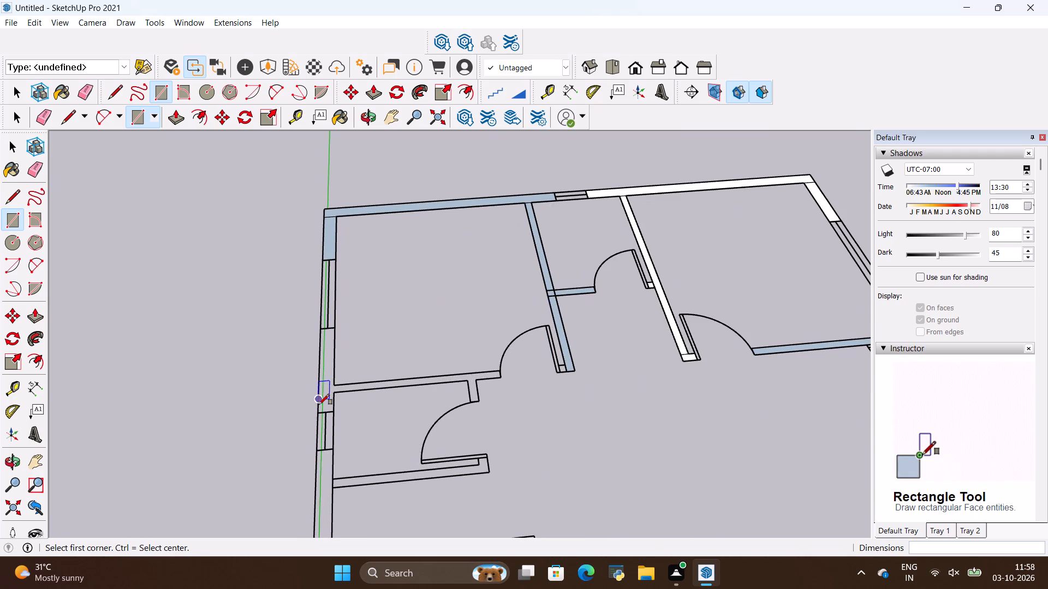
pyautogui.click(317, 413)
pyautogui.click(333, 328)
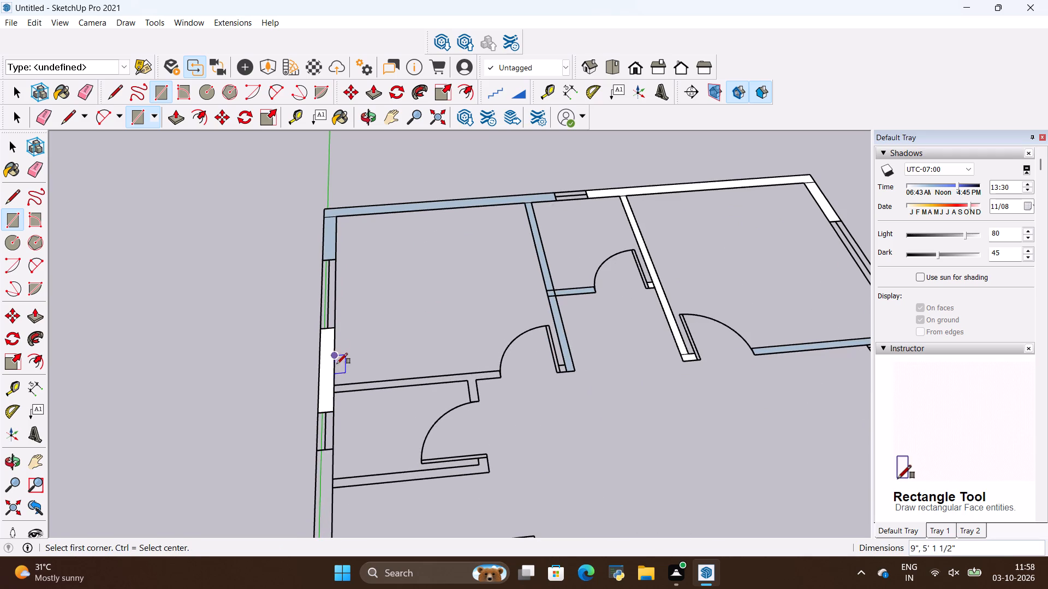
# Trace the partition below the upper-left bedroom with an 8' 3" by 5" rectangle, and cover the short stub descending from it to the door swing.
pyautogui.scroll(7, 344, 405)
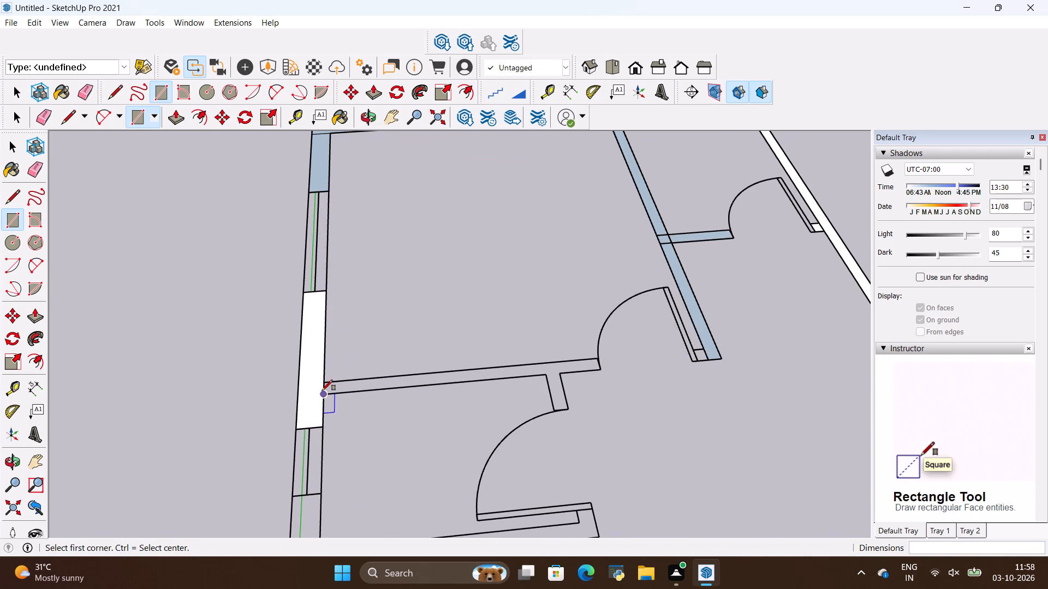
pyautogui.click(321, 392)
pyautogui.click(596, 359)
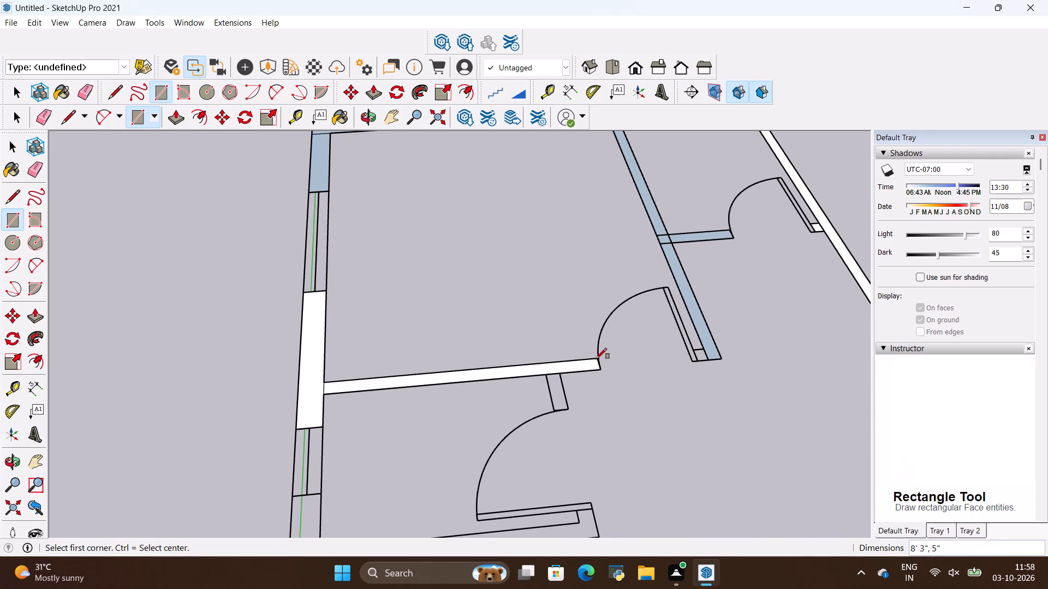
pyautogui.scroll(3, 554, 413)
pyautogui.click(553, 409)
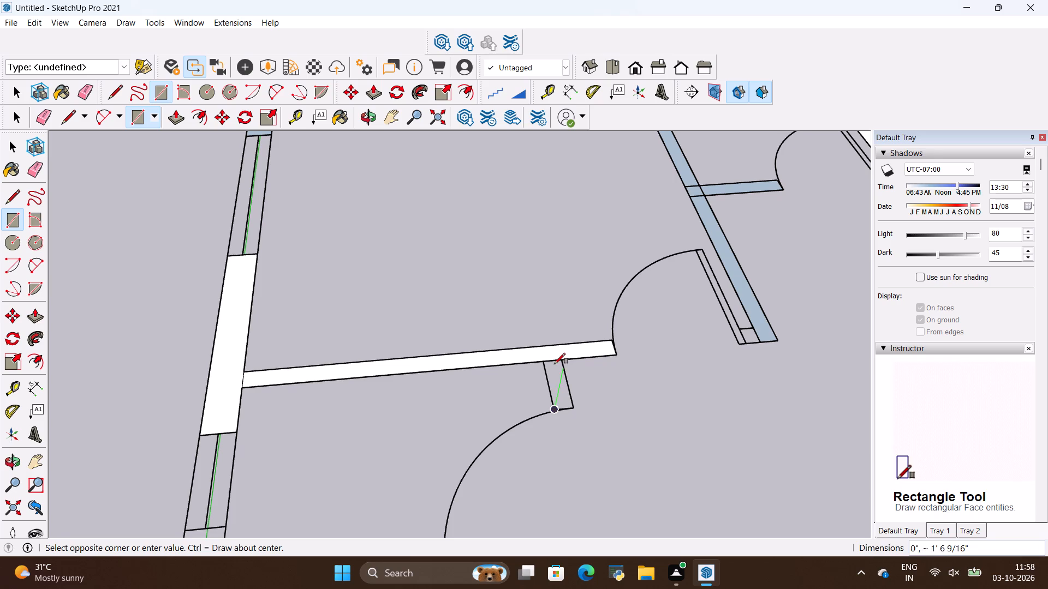
pyautogui.click(562, 363)
# Trace the lower wall of the small room above the stairs with a 5" by 9" end piece and a 6' 7" by 5" rectangle.
pyautogui.scroll(-8, 543, 277)
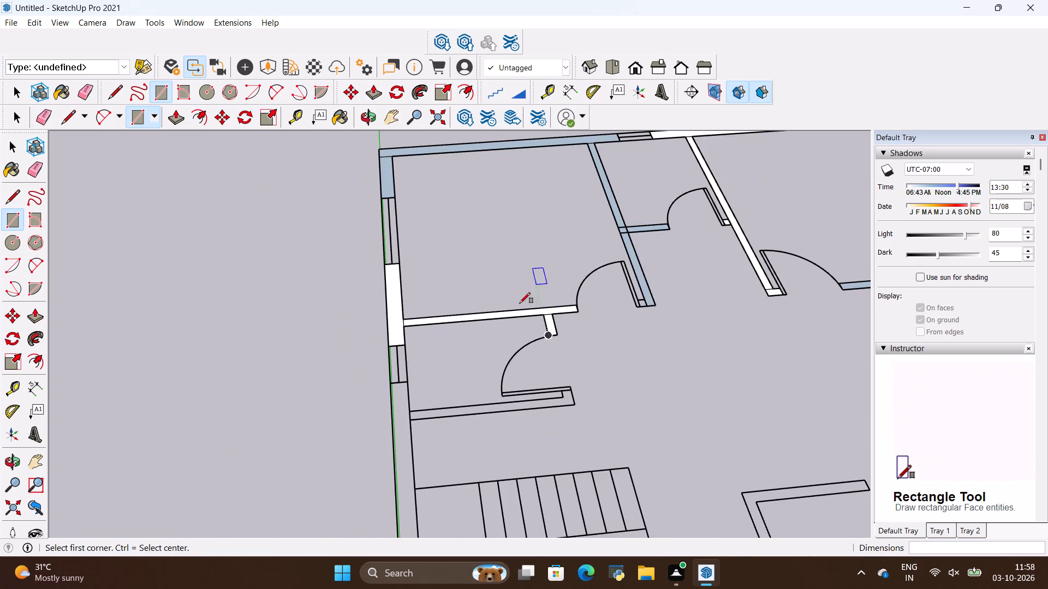
pyautogui.scroll(4, 438, 458)
pyautogui.scroll(4, 621, 401)
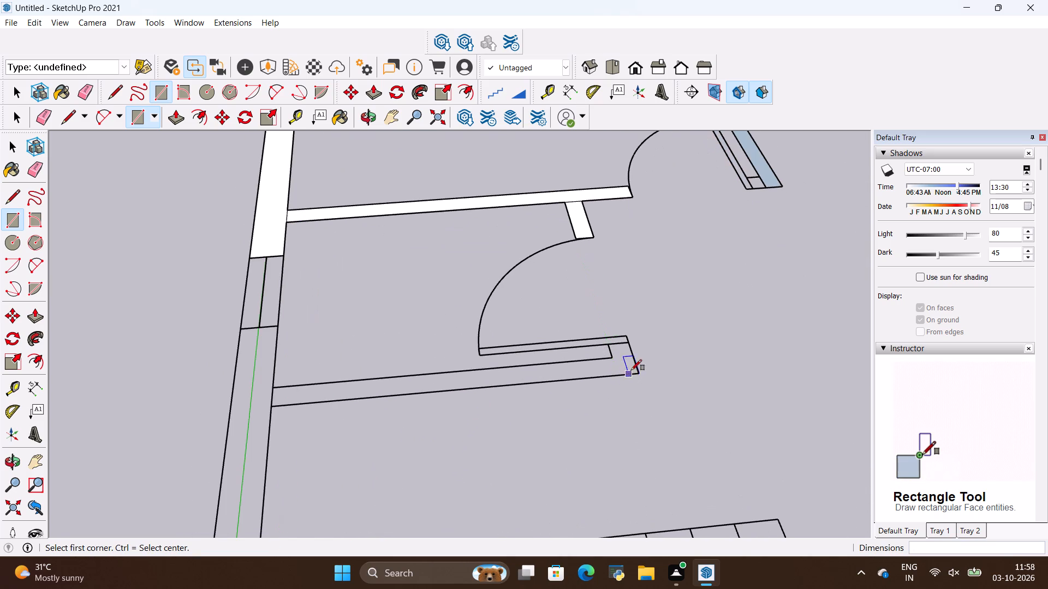
pyautogui.click(611, 342)
pyautogui.click(640, 370)
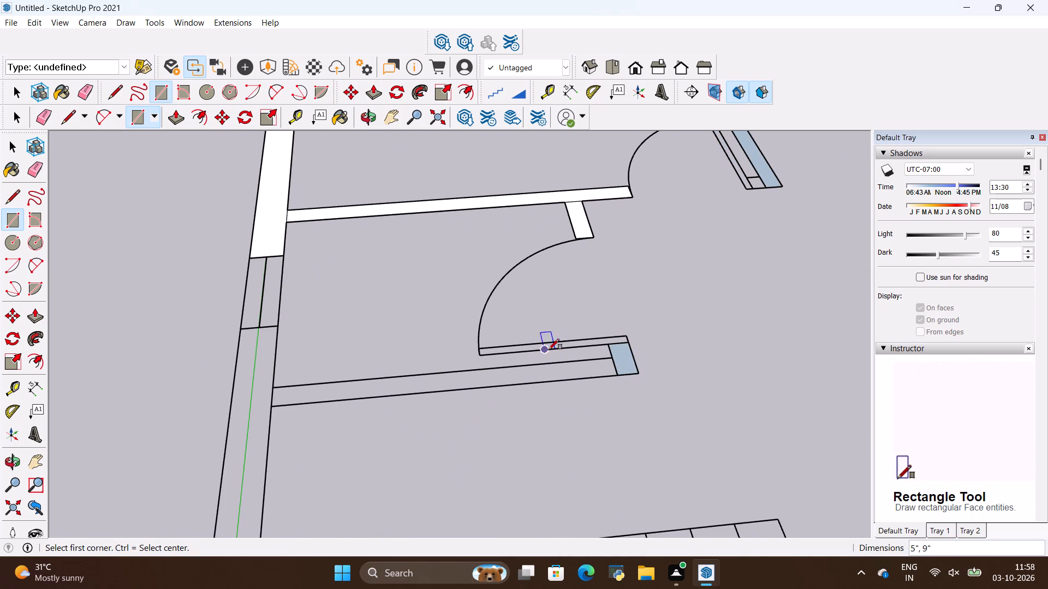
pyautogui.click(615, 360)
pyautogui.click(272, 408)
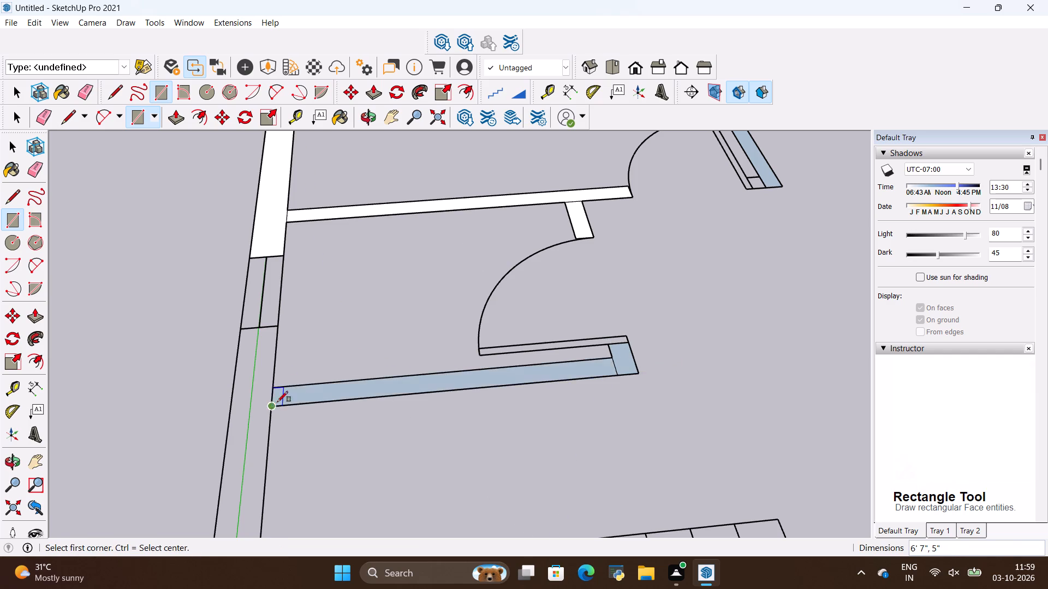
# Draw a 9" by 23' 6" rectangle over the left exterior wall, from the bottom corner near the origin up to the small room's window.
pyautogui.scroll(-5, 368, 340)
pyautogui.scroll(-5, 466, 310)
pyautogui.scroll(-8, 389, 323)
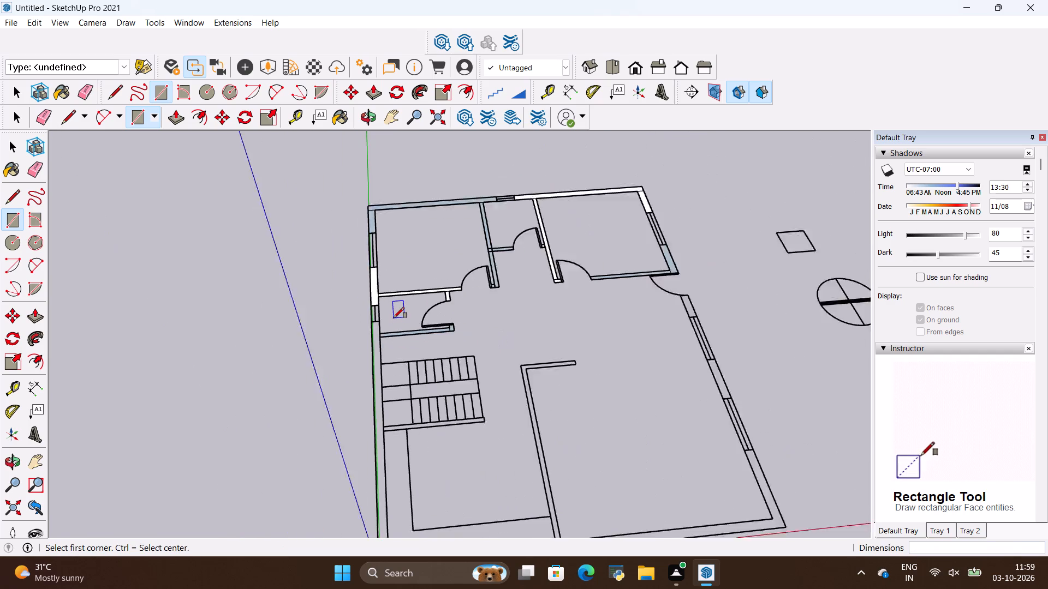
pyautogui.scroll(-2, 394, 318)
pyautogui.scroll(5, 384, 526)
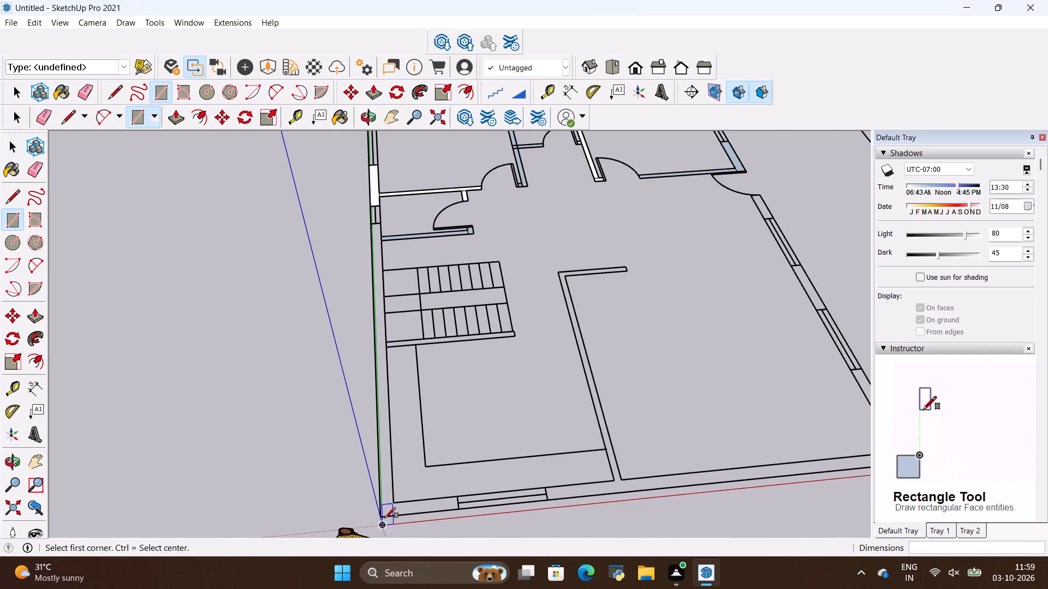
pyautogui.scroll(10, 391, 504)
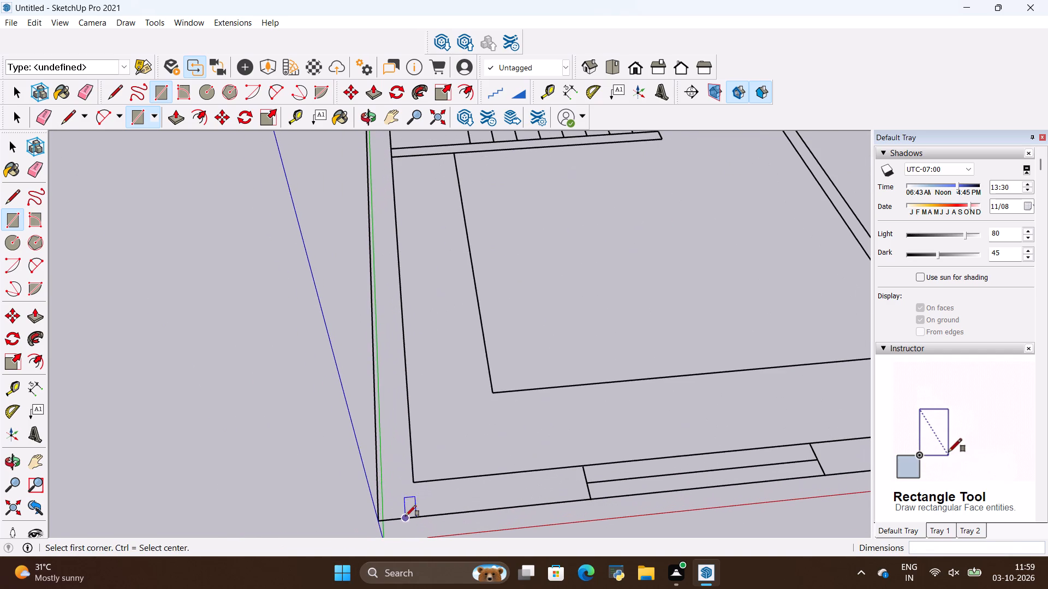
pyautogui.click(380, 521)
pyautogui.scroll(-4, 379, 521)
pyautogui.scroll(-7, 385, 393)
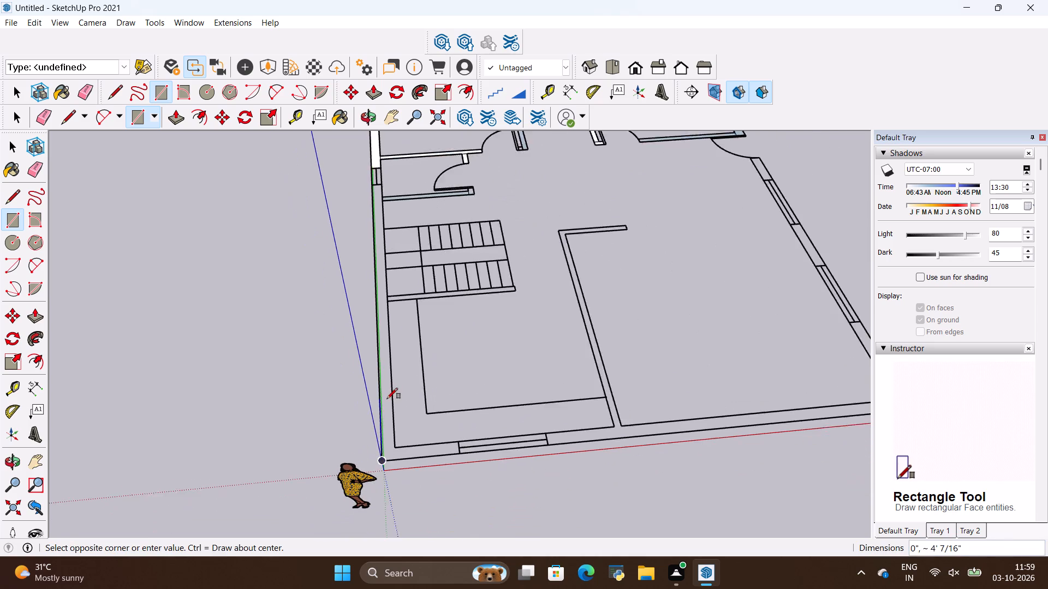
pyautogui.scroll(5, 395, 207)
pyautogui.click(379, 196)
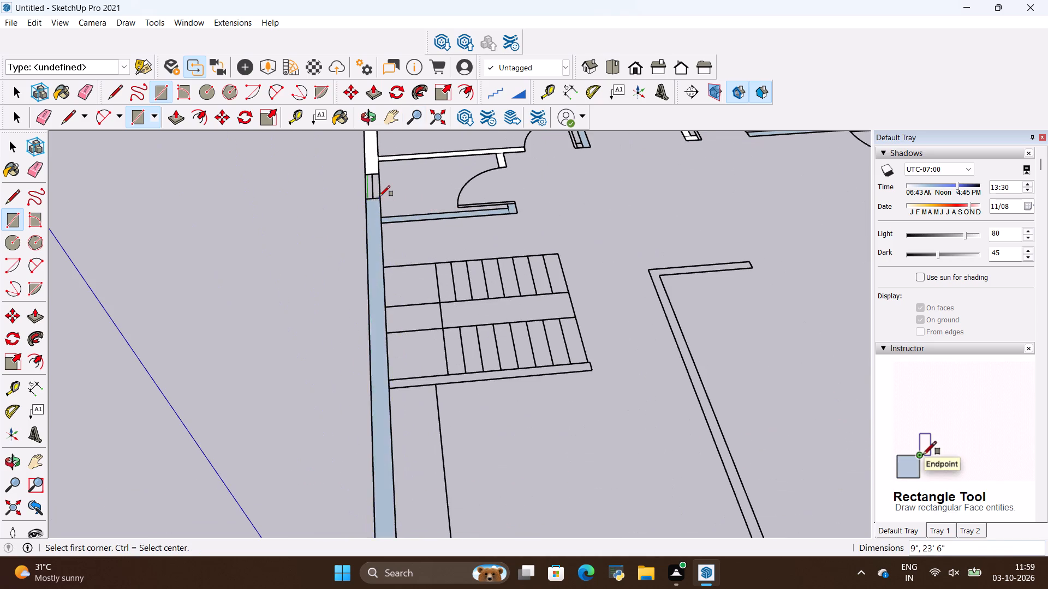
# Draw an 8' 7" by 5" rectangle over the wall along the lower side of the staircase.
pyautogui.scroll(-4, 377, 197)
pyautogui.scroll(9, 403, 335)
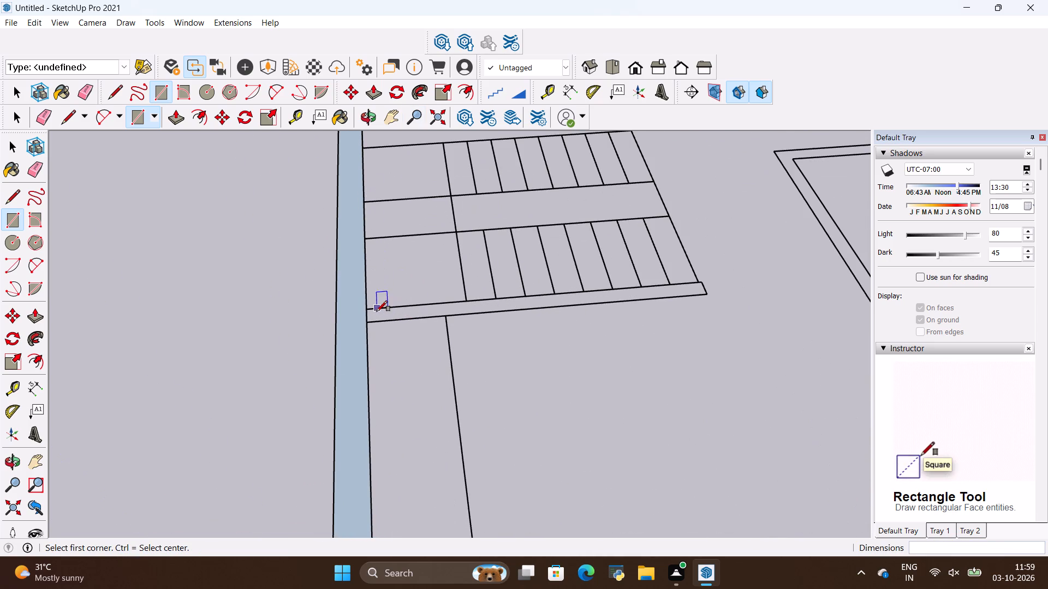
pyautogui.click(366, 322)
pyautogui.scroll(2, 705, 288)
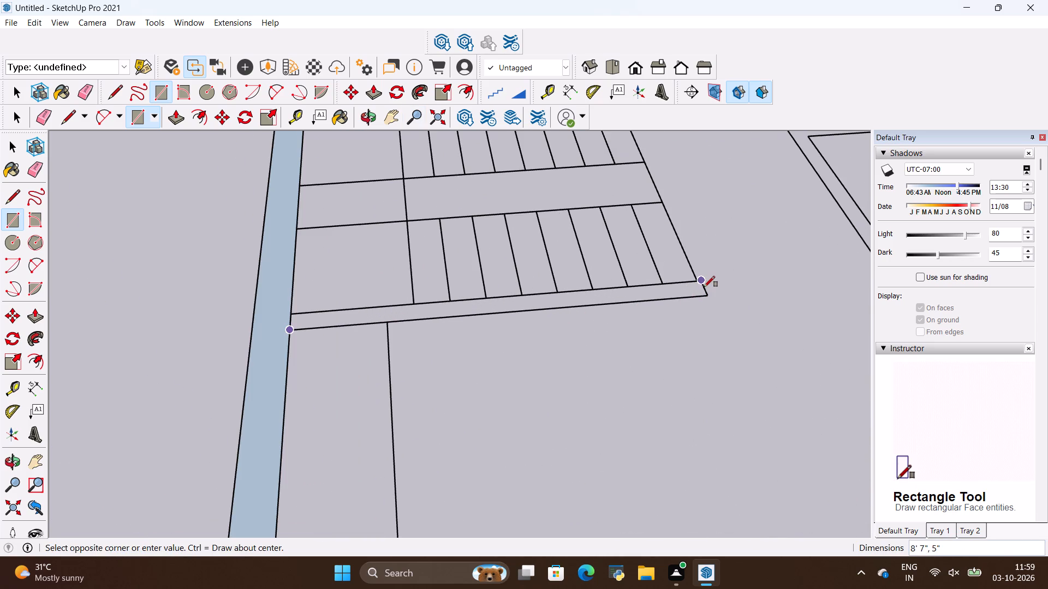
pyautogui.click(703, 285)
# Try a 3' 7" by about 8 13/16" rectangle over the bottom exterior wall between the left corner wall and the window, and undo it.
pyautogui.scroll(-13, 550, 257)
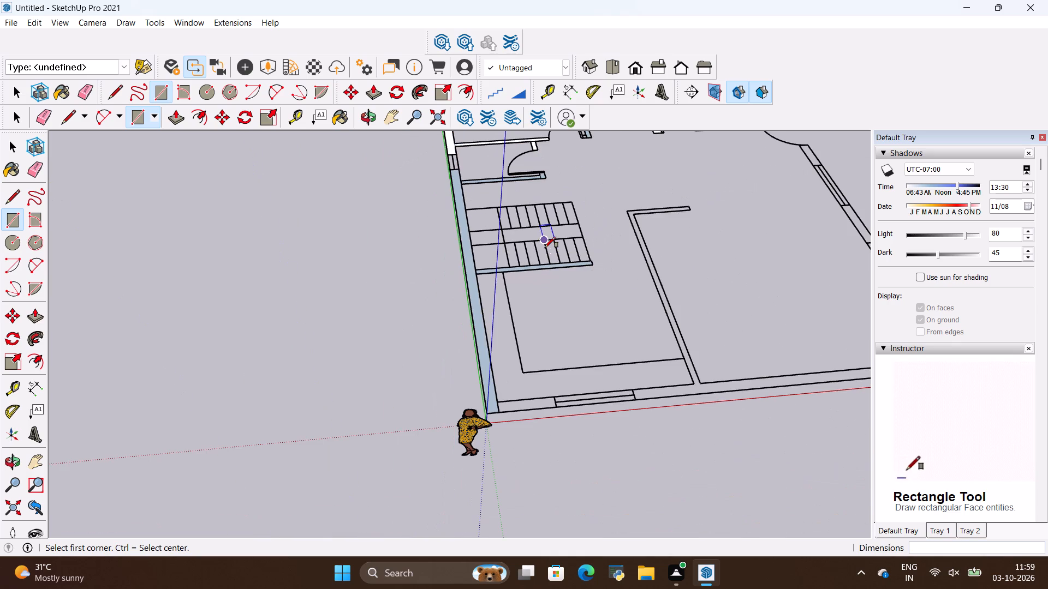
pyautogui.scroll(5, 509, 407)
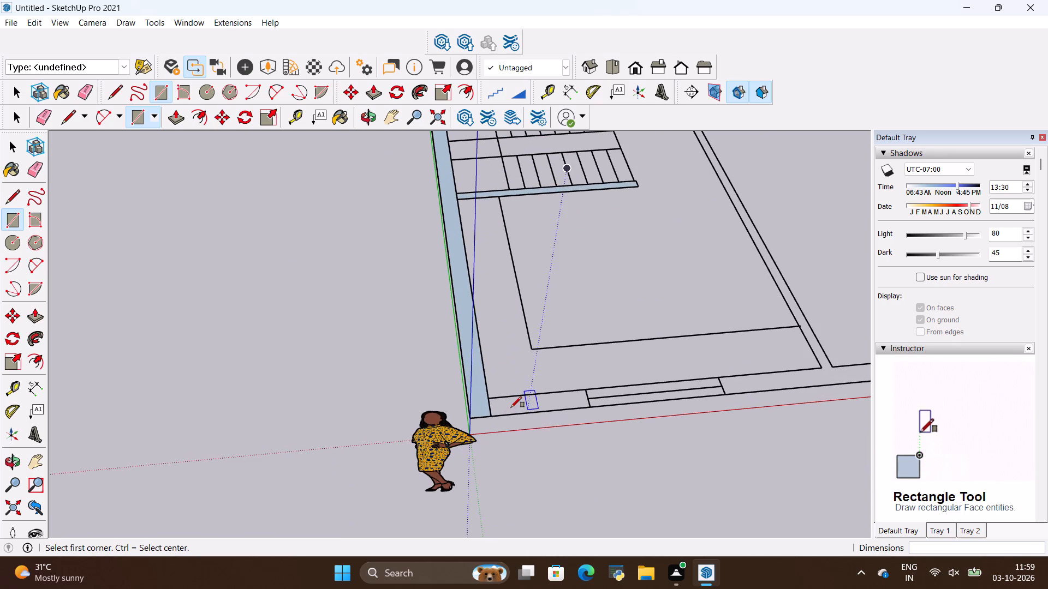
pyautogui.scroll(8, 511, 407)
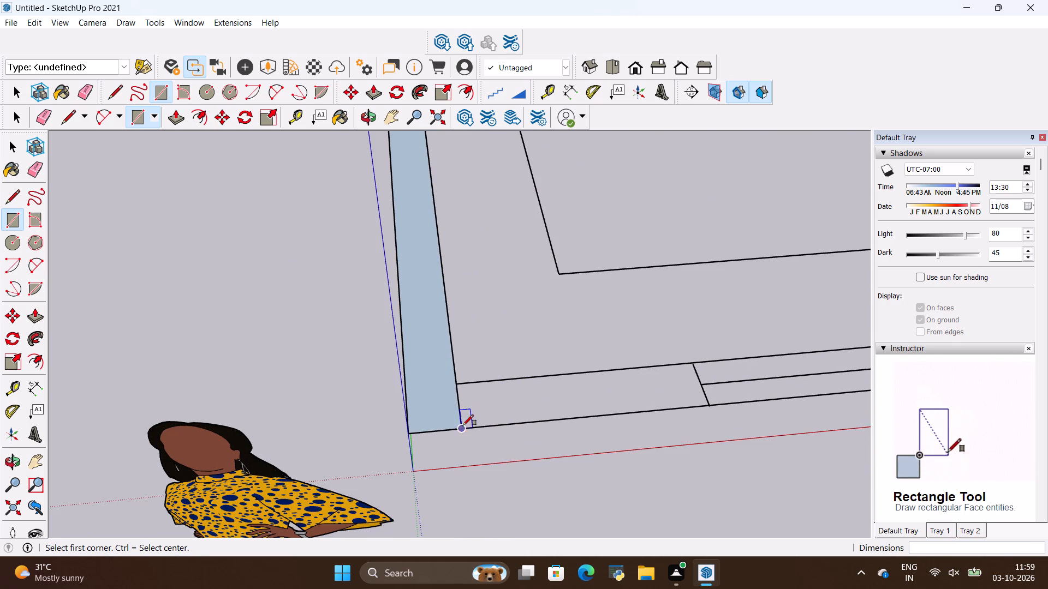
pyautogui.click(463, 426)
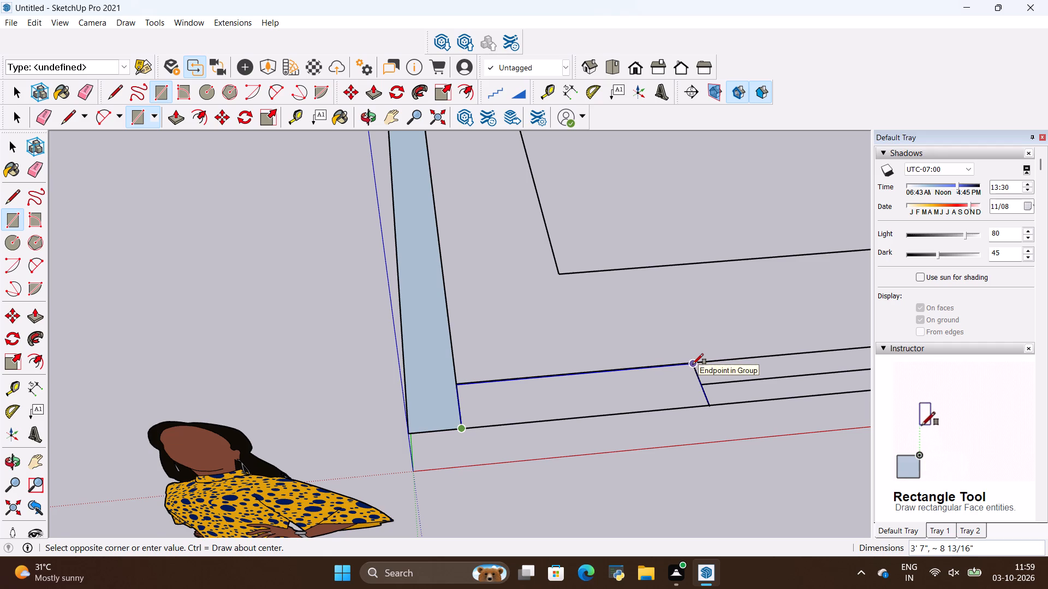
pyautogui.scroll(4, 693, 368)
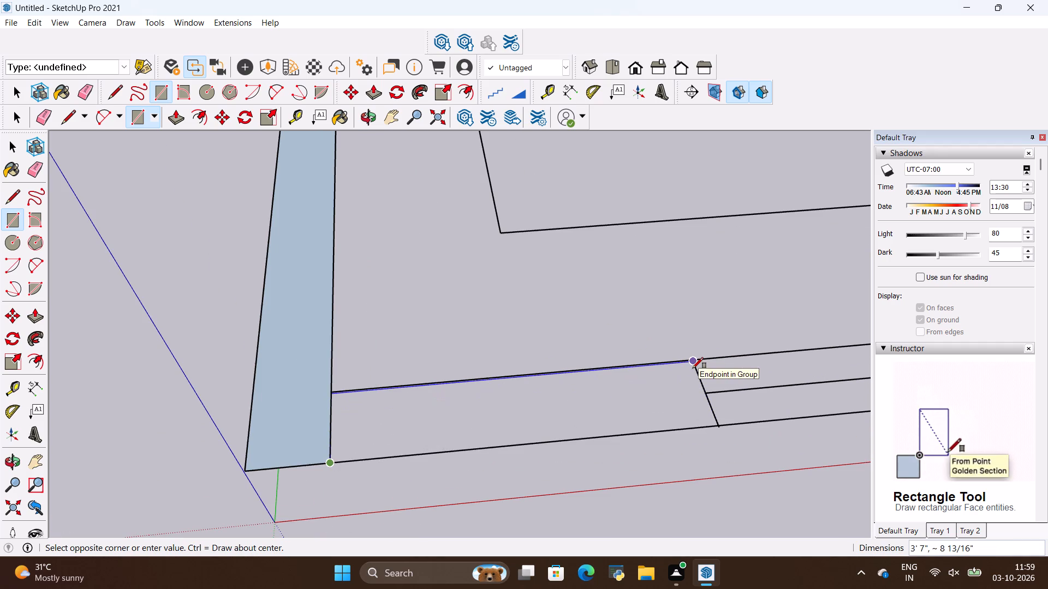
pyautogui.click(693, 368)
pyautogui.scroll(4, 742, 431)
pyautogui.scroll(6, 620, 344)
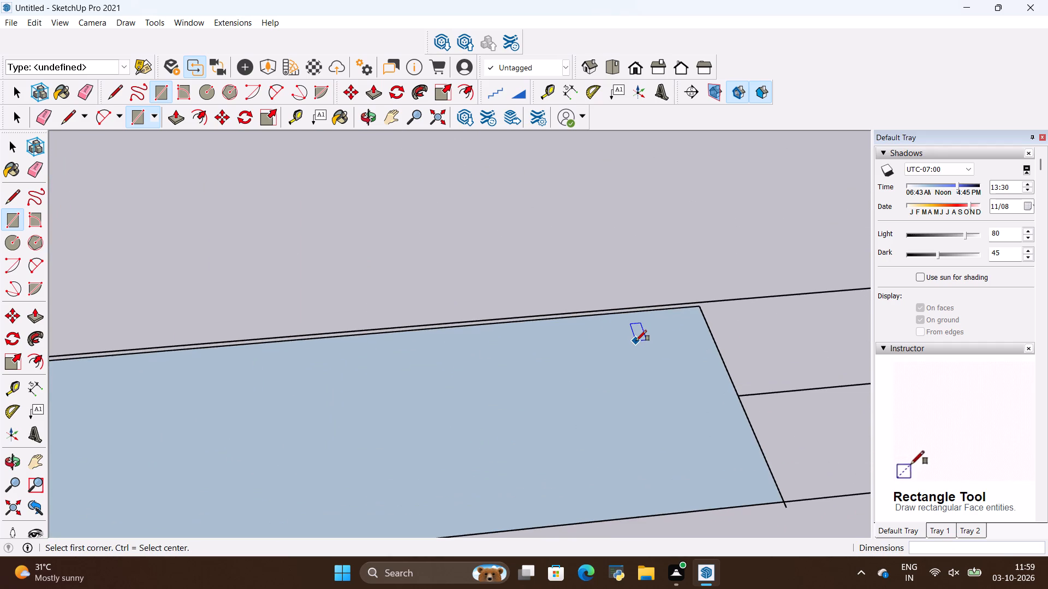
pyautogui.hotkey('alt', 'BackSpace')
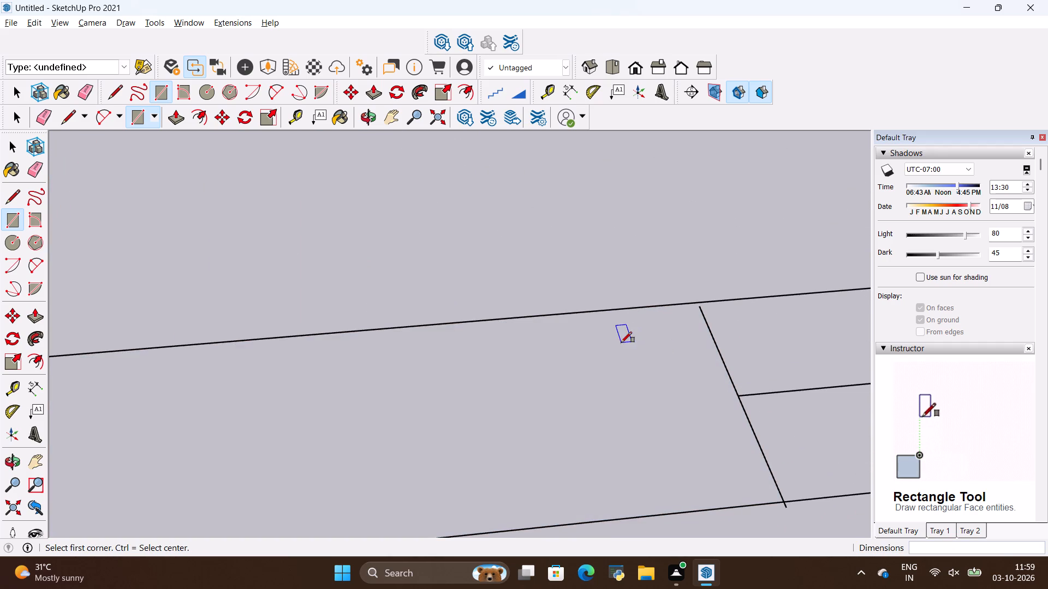
# Draw a short line closing the gap between the bottom window's left end line and the wall's inner edge.
pyautogui.press('l')
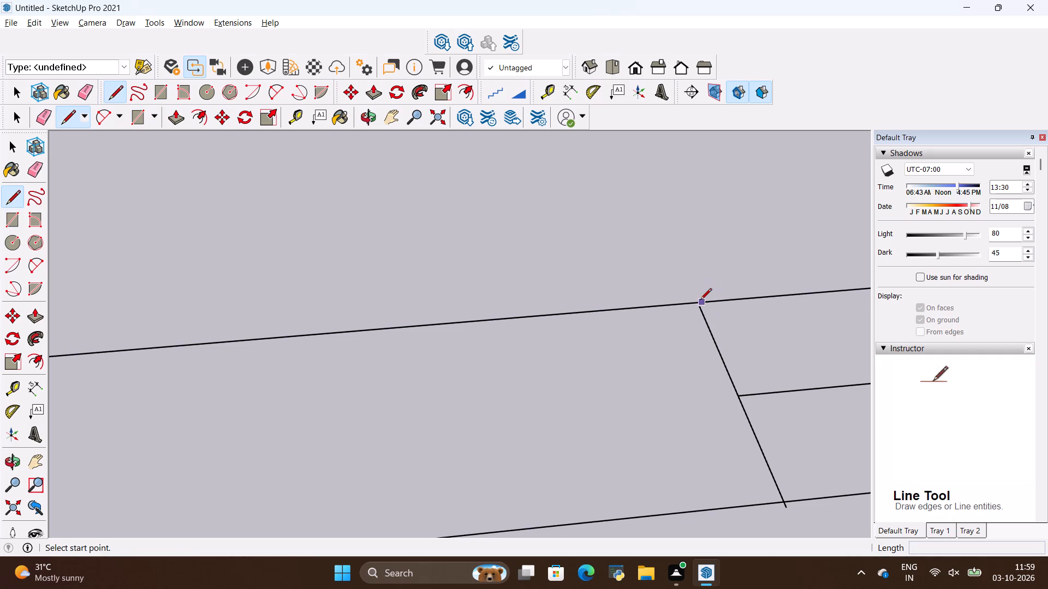
pyautogui.click(696, 302)
pyautogui.click(696, 307)
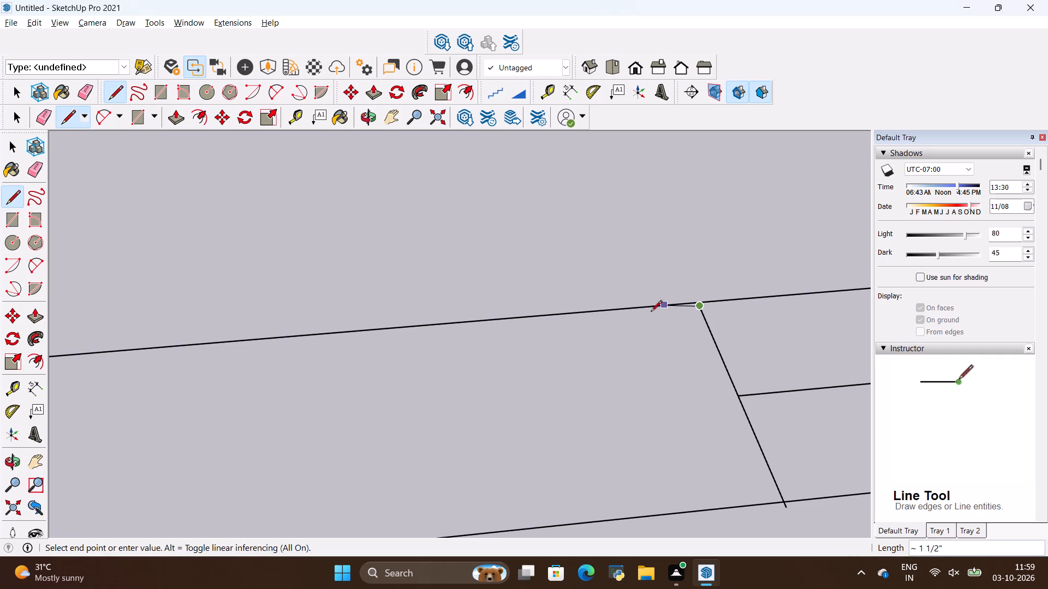
pyautogui.press('Escape')
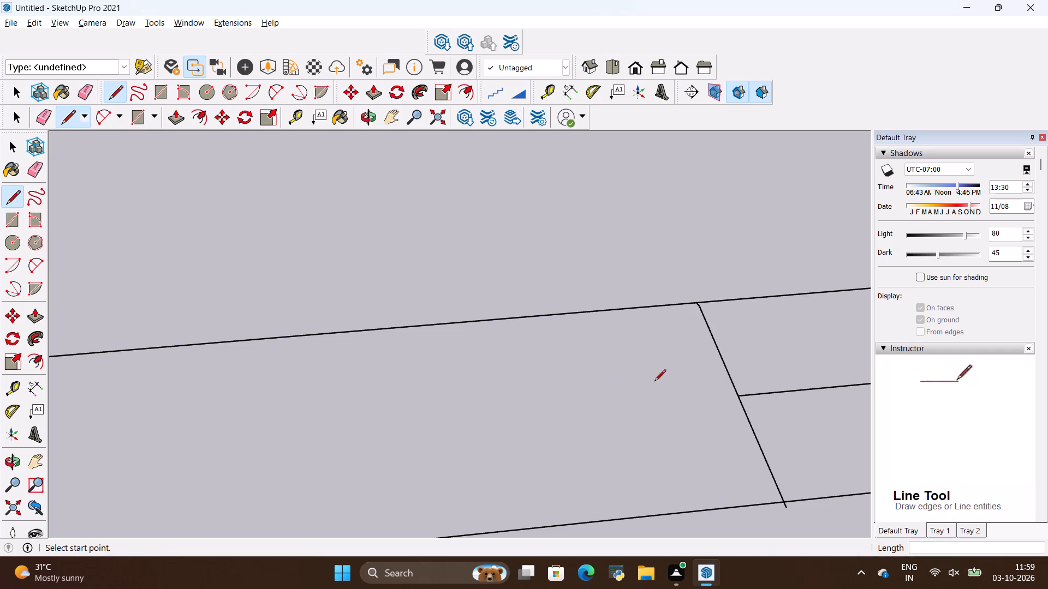
# Draw a rectangle about 3' 7" long over the bottom exterior wall, from the window's inner corner to the left exterior wall's outer edge line.
pyautogui.press('r')
pyautogui.scroll(10, 697, 313)
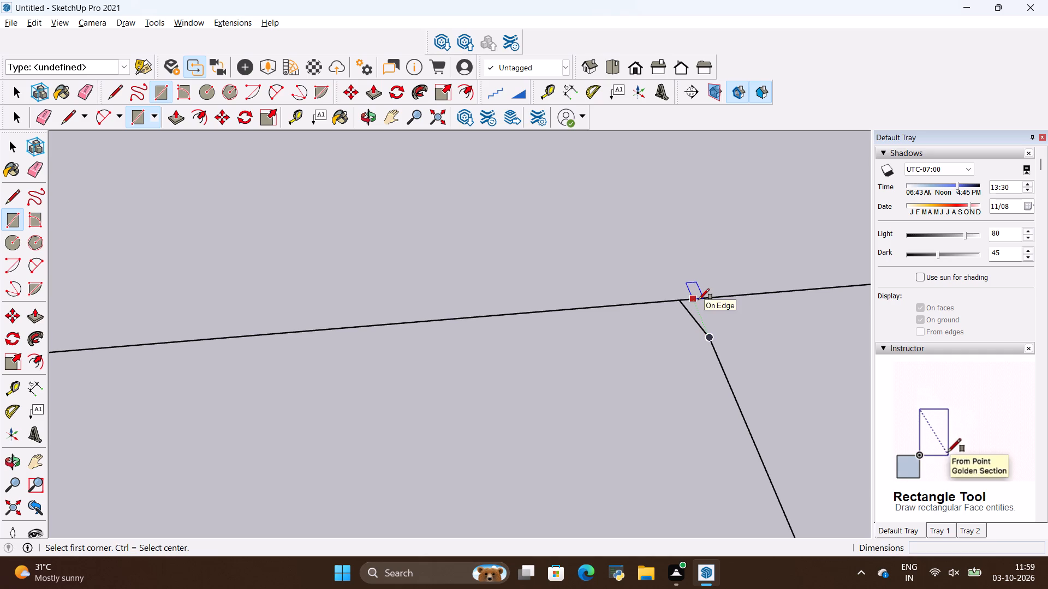
pyautogui.click(697, 299)
pyautogui.scroll(-5, 540, 270)
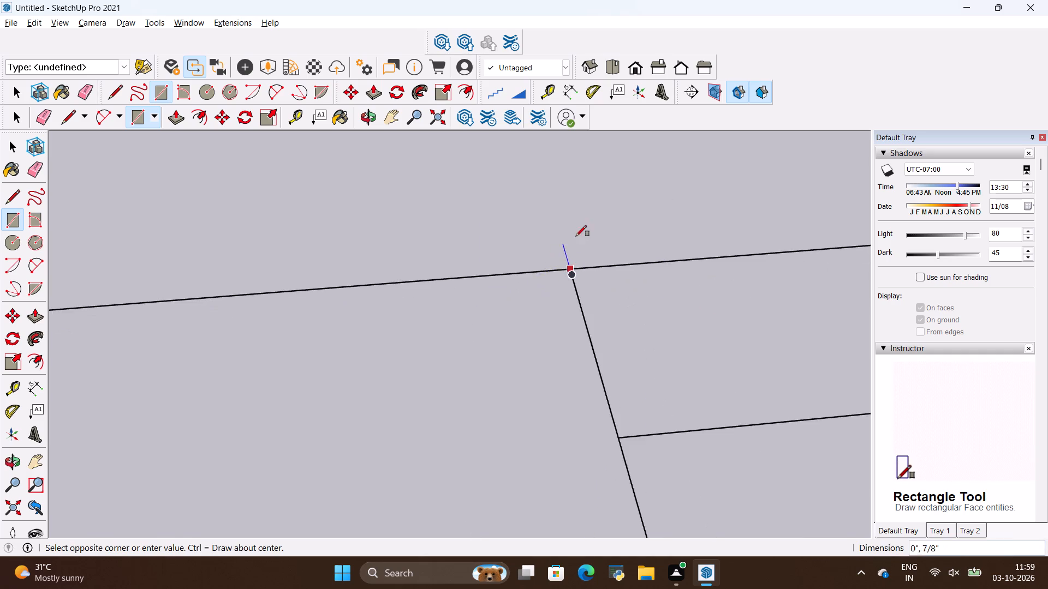
pyautogui.scroll(-12, 616, 207)
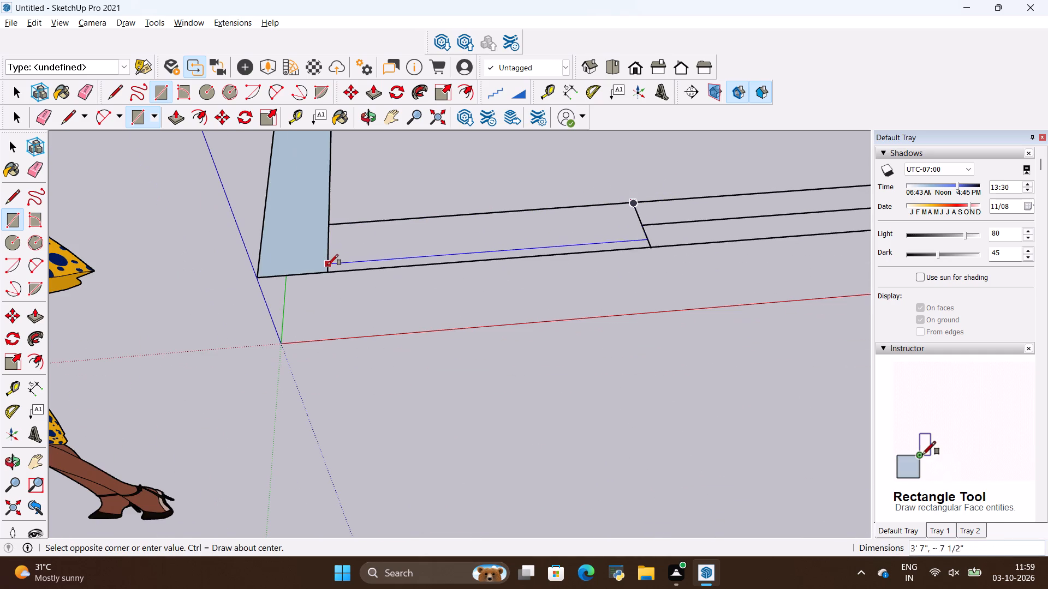
pyautogui.click(328, 269)
pyautogui.scroll(-6, 291, 328)
pyautogui.scroll(-5, 490, 300)
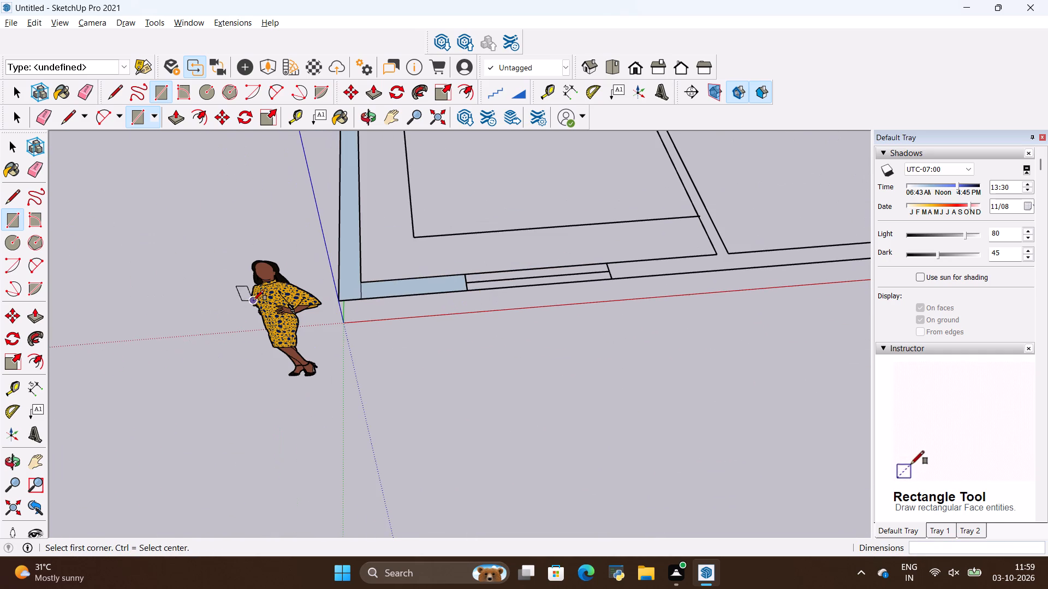
# Draw a 21' 9" by about 8 13/16" rectangle over the bottom exterior wall, from the house's right corner to the bottom window's right end.
pyautogui.scroll(-5, 705, 260)
pyautogui.scroll(-5, 641, 286)
pyautogui.scroll(-5, 519, 302)
pyautogui.scroll(2, 677, 234)
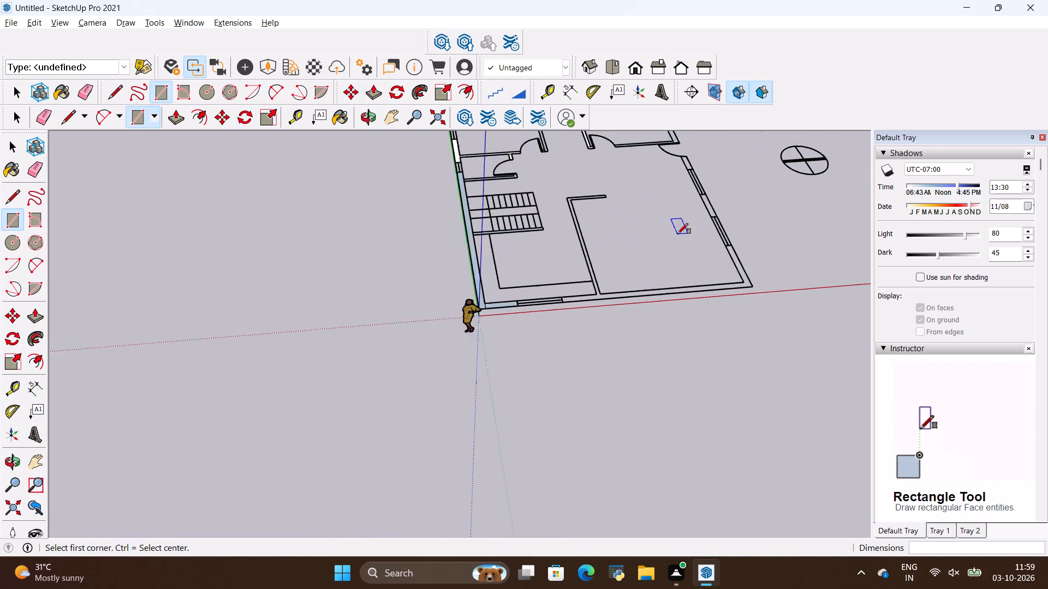
pyautogui.scroll(2, 677, 234)
pyautogui.scroll(6, 639, 283)
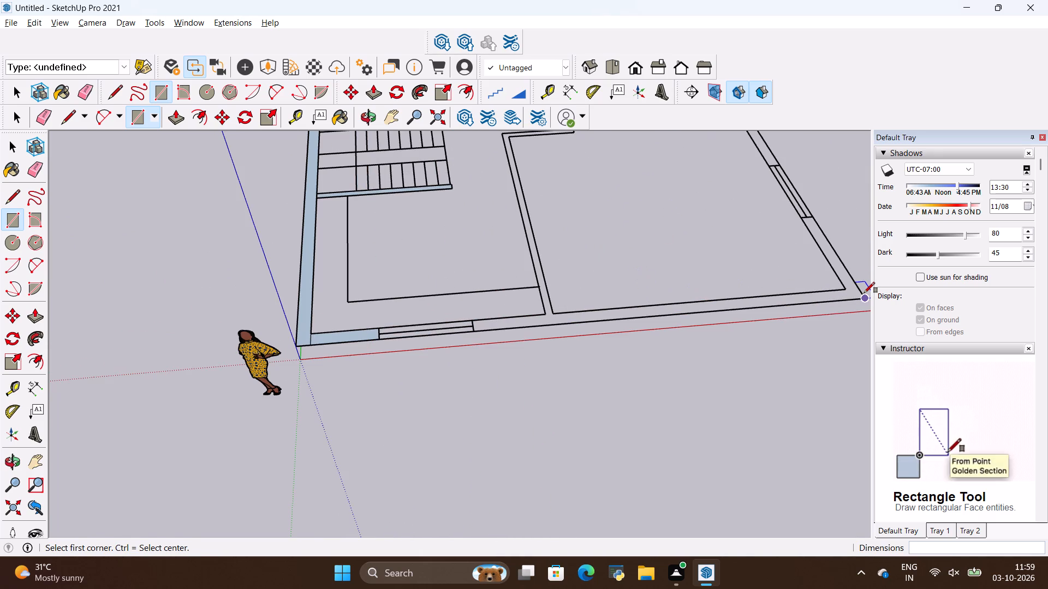
pyautogui.click(864, 293)
pyautogui.scroll(3, 487, 315)
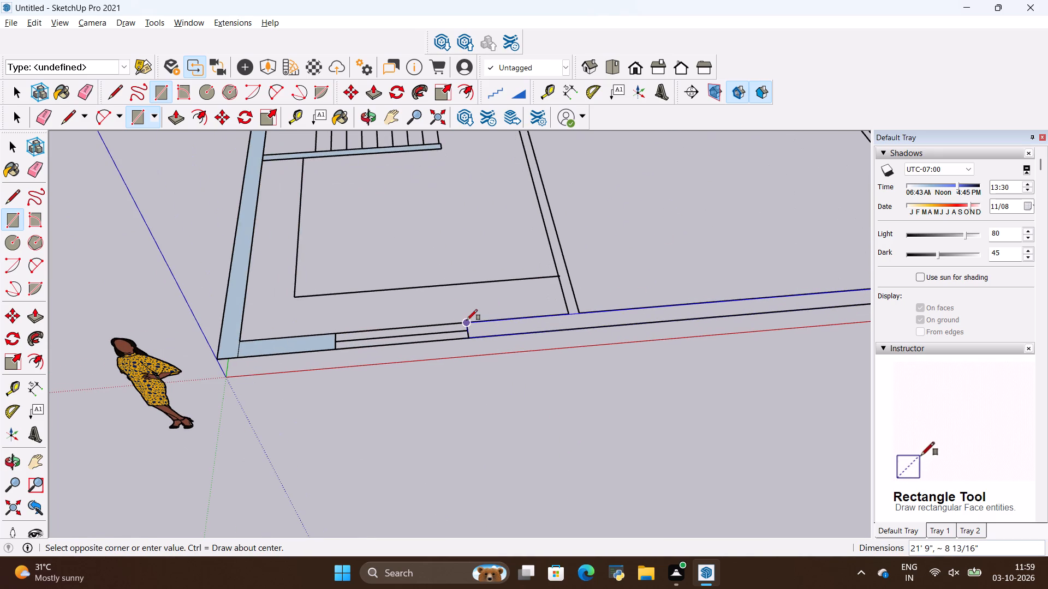
pyautogui.click(468, 321)
# Draw a 9" by about 5' 10 11/16" rectangle over the right exterior wall, from the lower window's end line to the bottom wall.
pyautogui.scroll(-9, 462, 394)
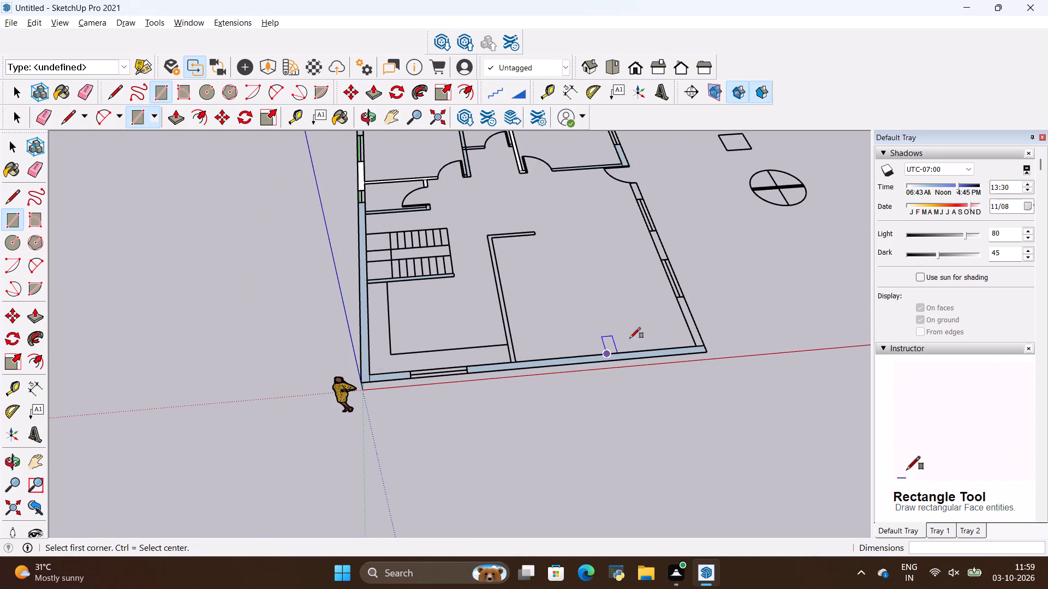
pyautogui.scroll(3, 705, 302)
pyautogui.scroll(8, 690, 359)
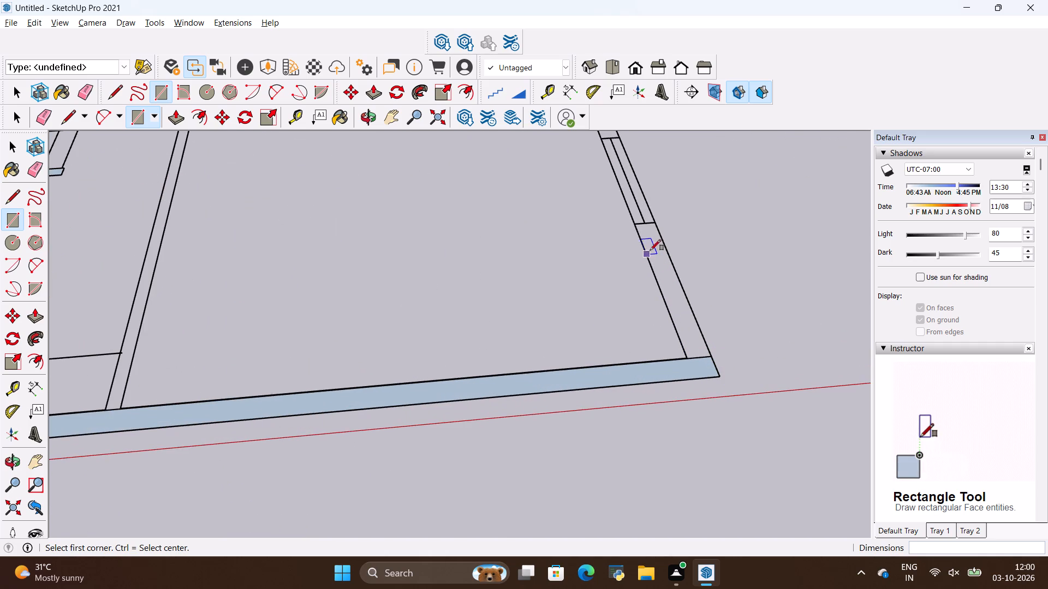
pyautogui.click(633, 224)
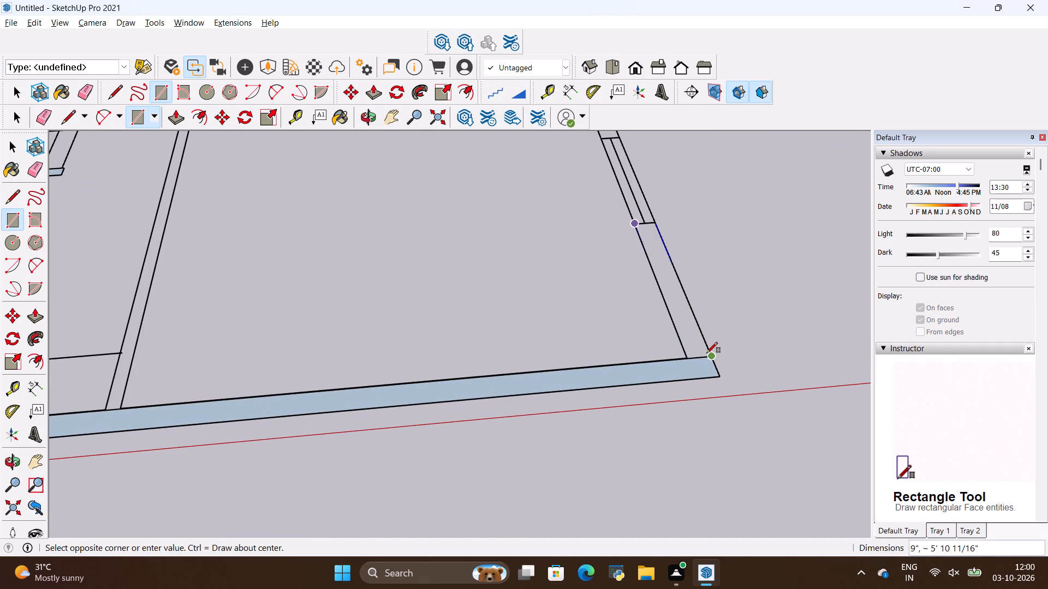
pyautogui.click(707, 353)
# Draw a 9" wide rectangle over the right exterior wall section between the two windows below the entrance door.
pyautogui.scroll(-8, 701, 346)
pyautogui.scroll(12, 638, 183)
pyautogui.click(606, 203)
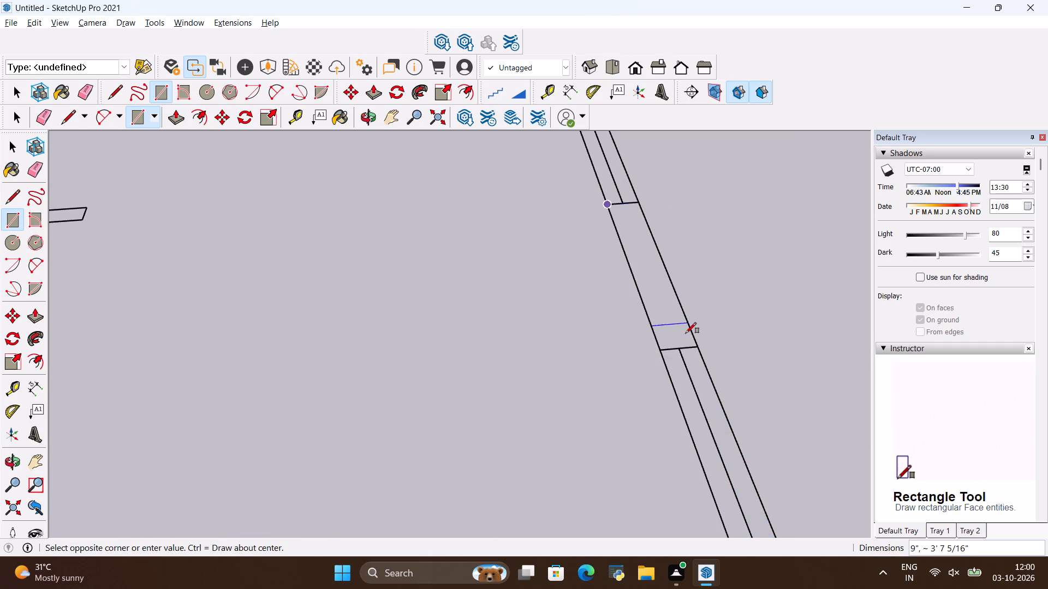
pyautogui.click(695, 344)
# Draw a 9" by 2' 9 1/16" rectangle over the right exterior wall between the entrance door opening and the window below it.
pyautogui.scroll(-12, 695, 394)
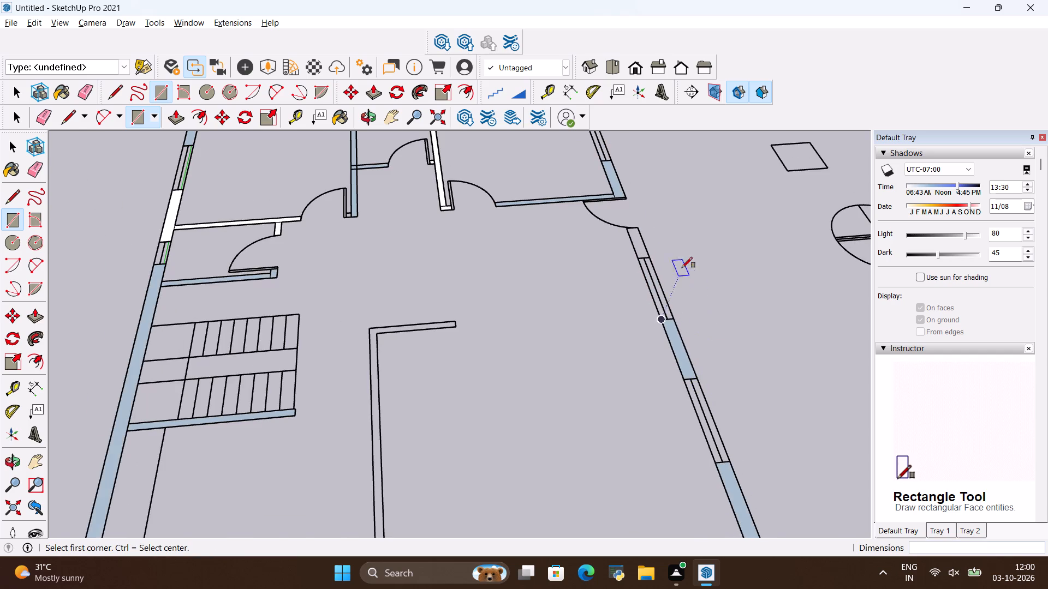
pyautogui.scroll(13, 650, 211)
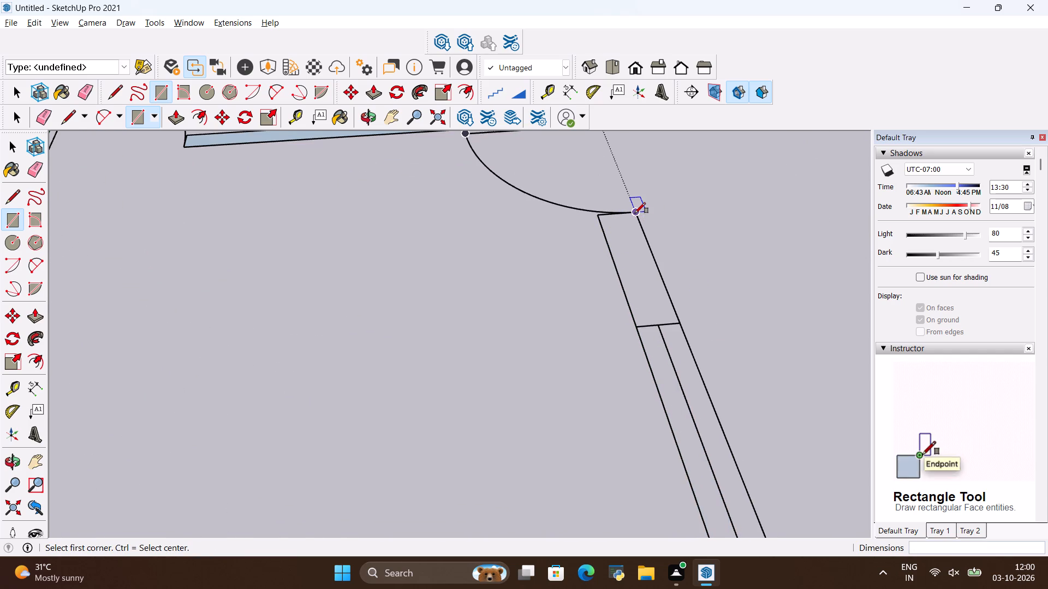
pyautogui.scroll(2, 635, 213)
pyautogui.click(634, 213)
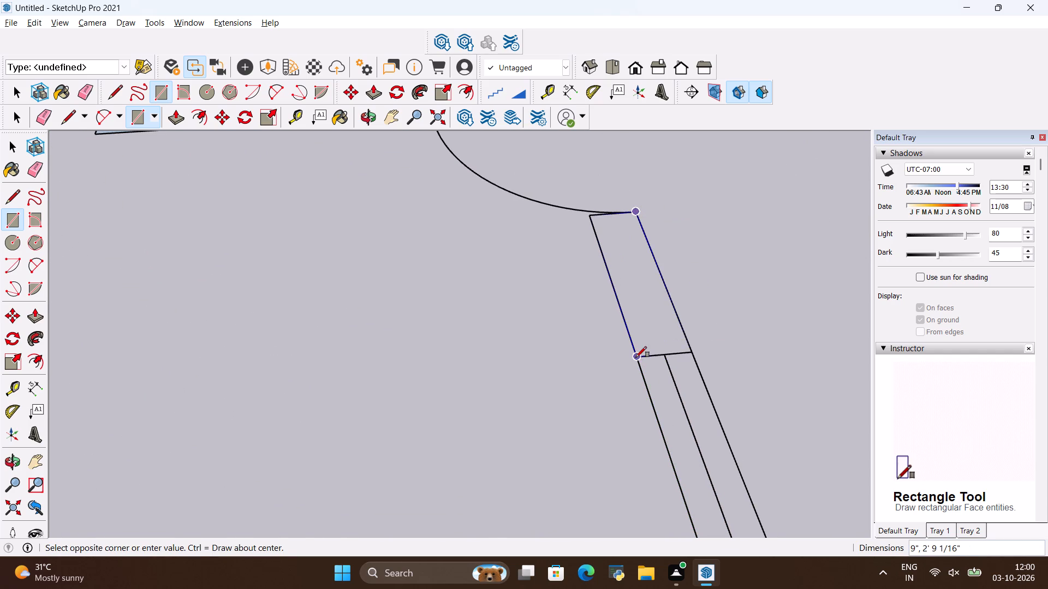
pyautogui.click(636, 357)
# Draw a 5' by 5" rectangle over the short arm of the L-shaped interior wall beside the staircase.
pyautogui.scroll(-18, 633, 363)
pyautogui.scroll(-3, 636, 348)
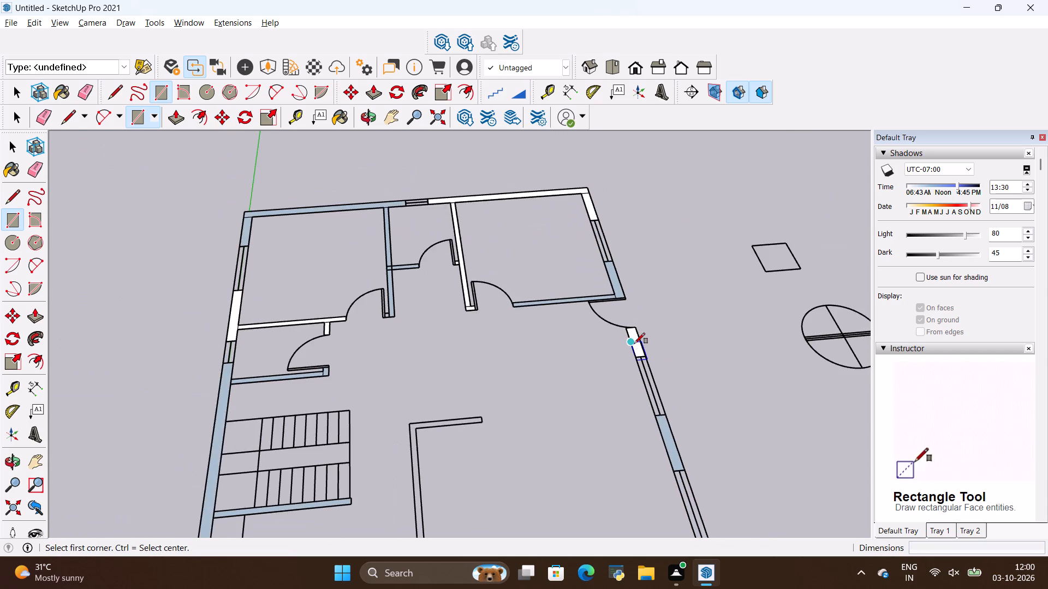
pyautogui.scroll(-3, 634, 344)
pyautogui.scroll(11, 532, 425)
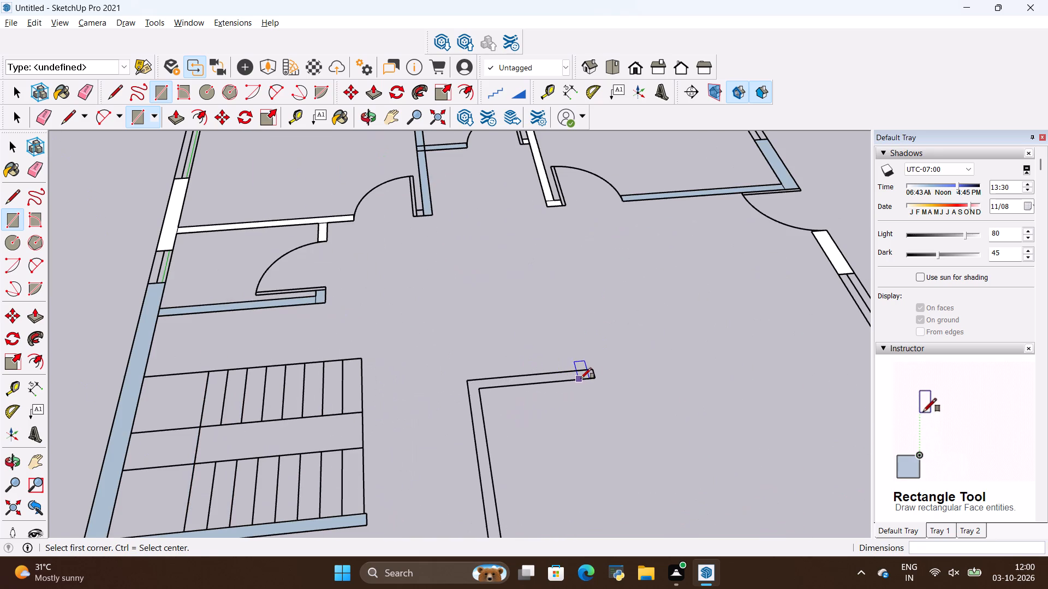
pyautogui.click(594, 378)
pyautogui.click(470, 382)
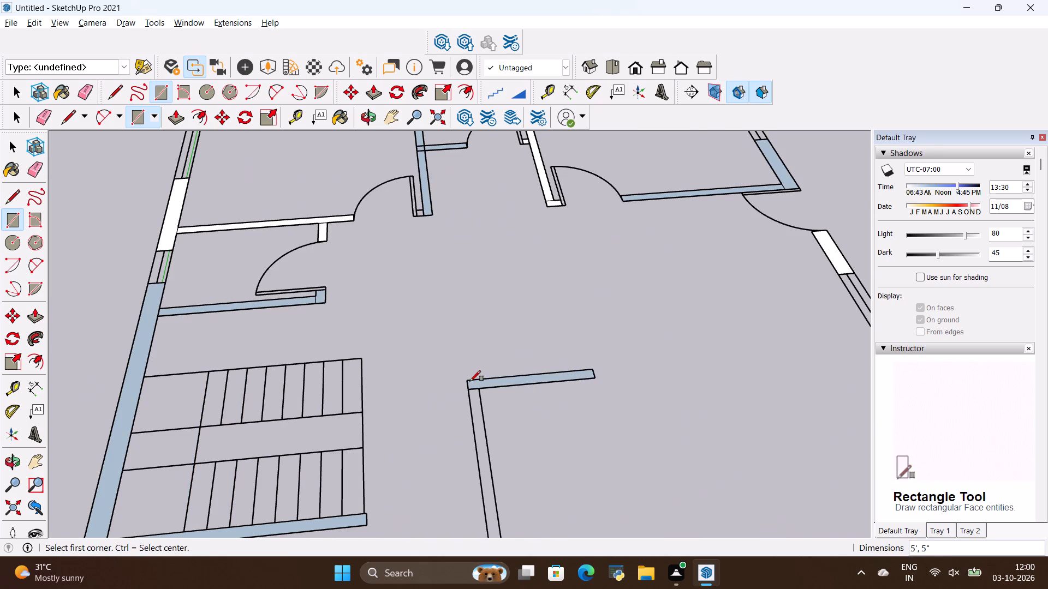
# Draw a 15' 10" by 5" rectangle over the long arm of the L-shaped interior wall, from the bottom exterior wall to the short arm.
pyautogui.scroll(-11, 475, 356)
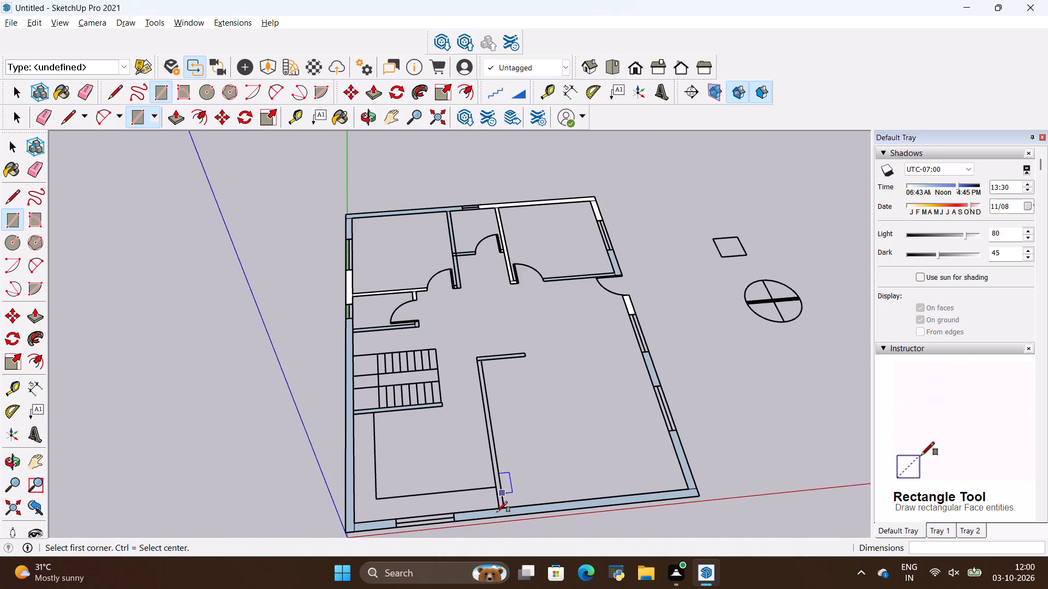
pyautogui.scroll(11, 497, 516)
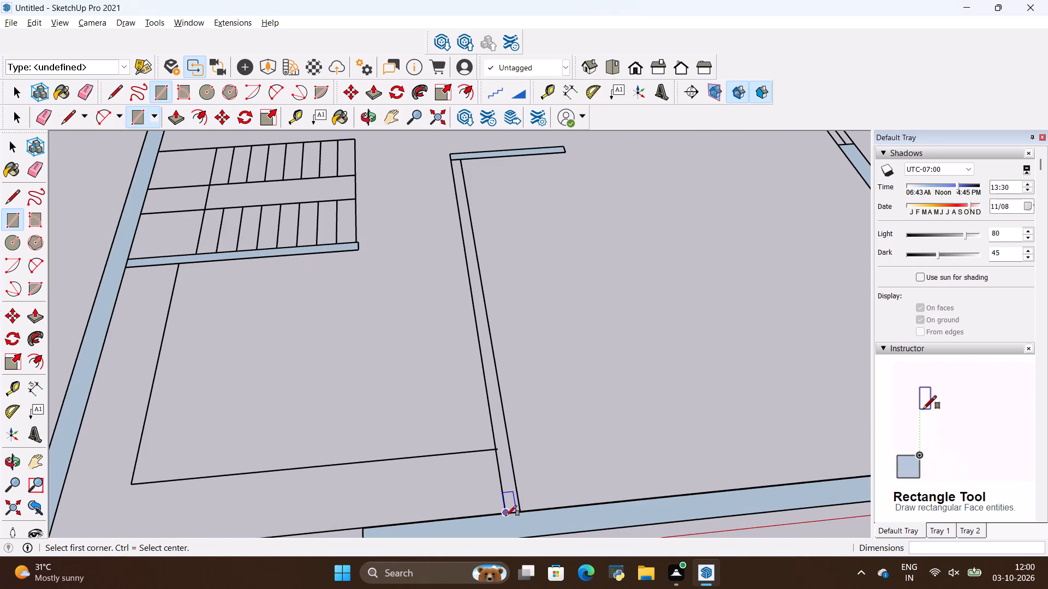
pyautogui.click(506, 516)
pyautogui.scroll(-6, 506, 488)
pyautogui.scroll(2, 474, 270)
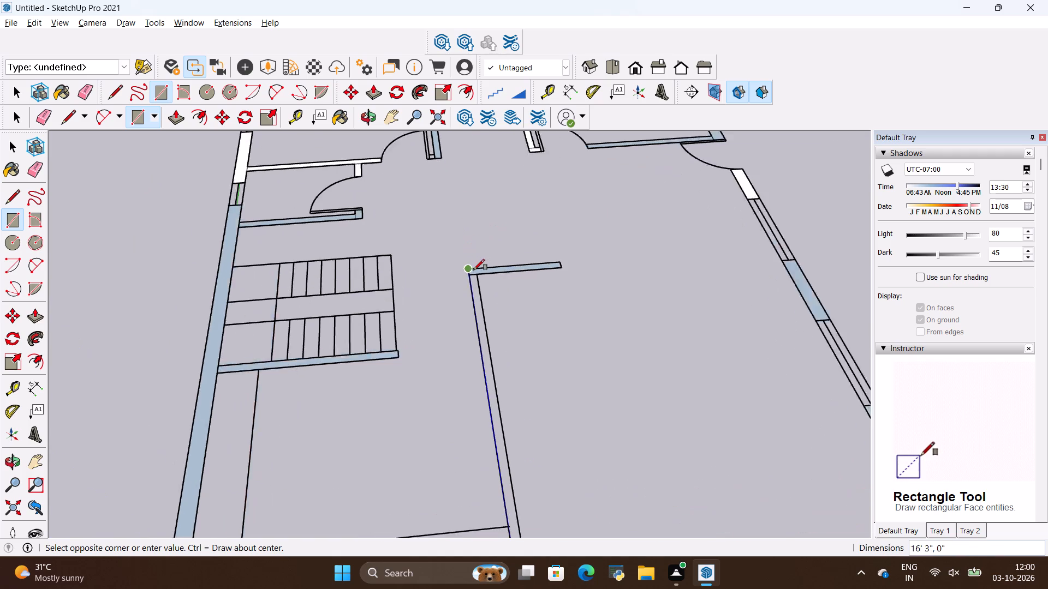
pyautogui.scroll(8, 474, 270)
pyautogui.click(478, 277)
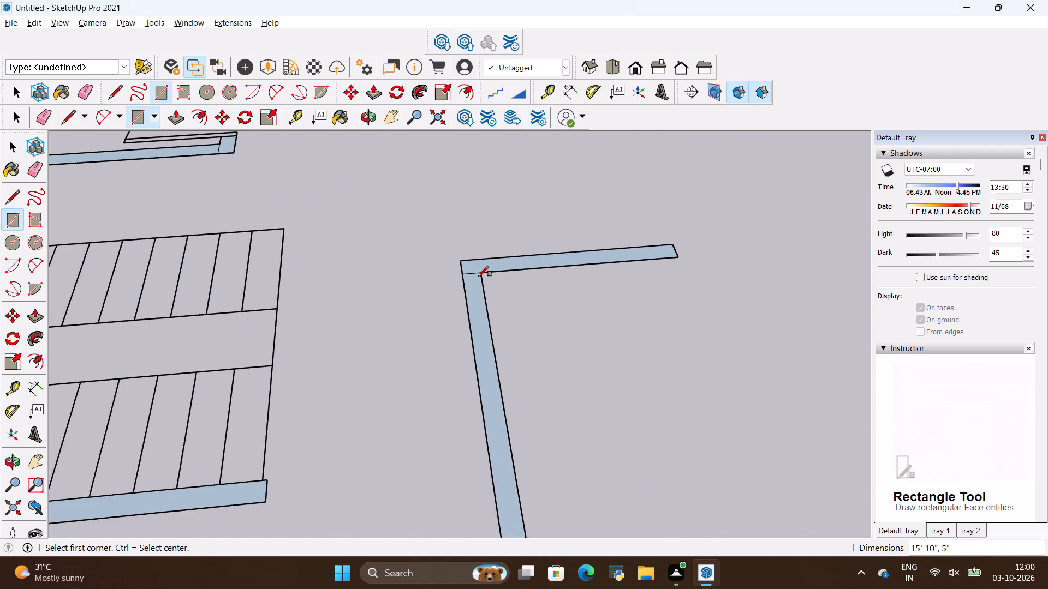
# Erase the dividing line between the two rectangles at the corner of the L-shaped interior wall.
pyautogui.scroll(-16, 561, 348)
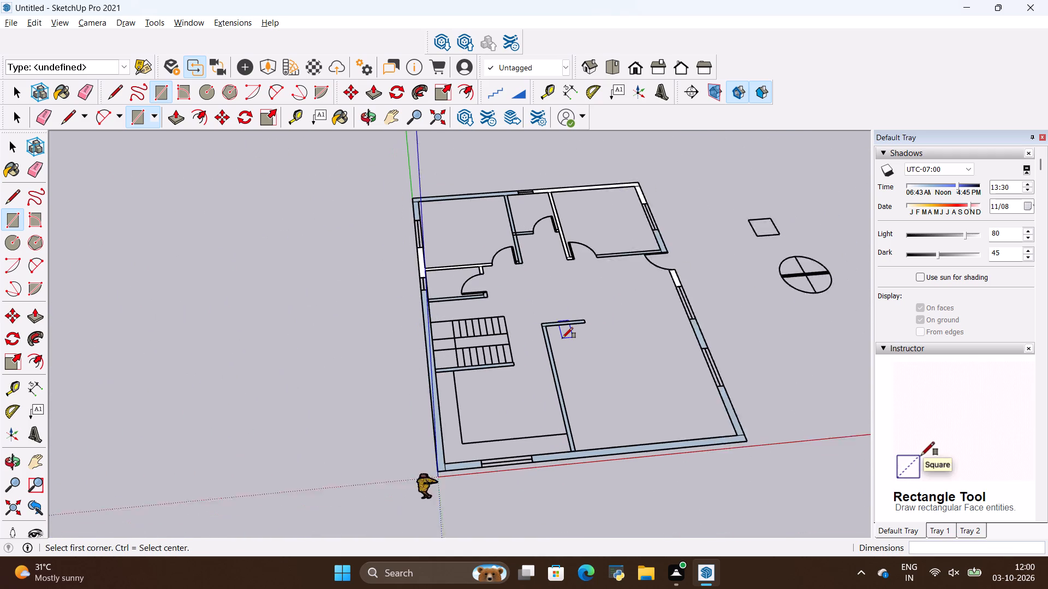
pyautogui.scroll(-2, 562, 338)
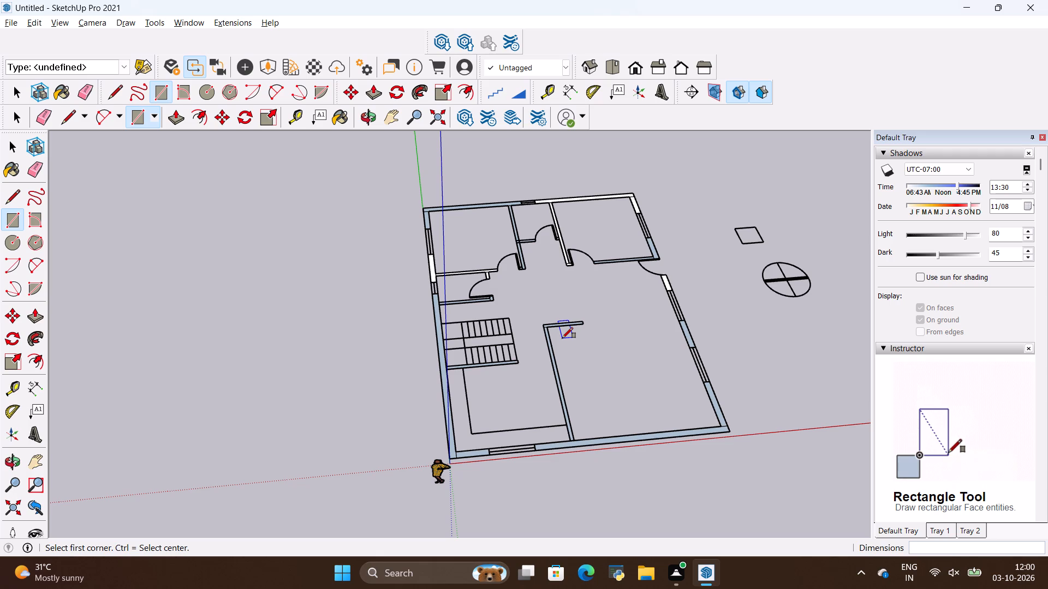
pyautogui.scroll(2, 658, 318)
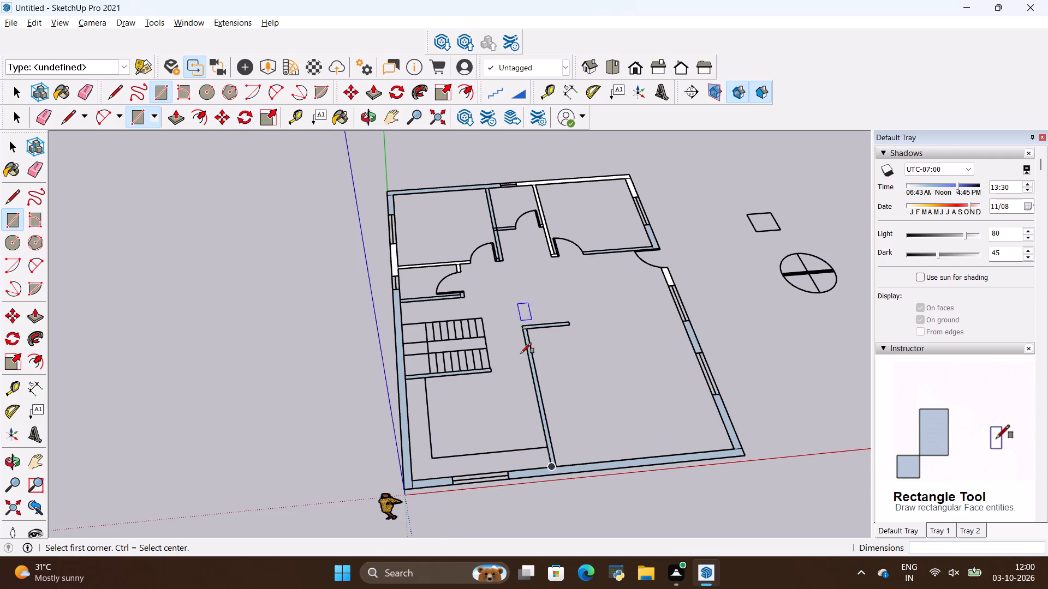
pyautogui.scroll(3, 541, 385)
pyautogui.scroll(17, 512, 345)
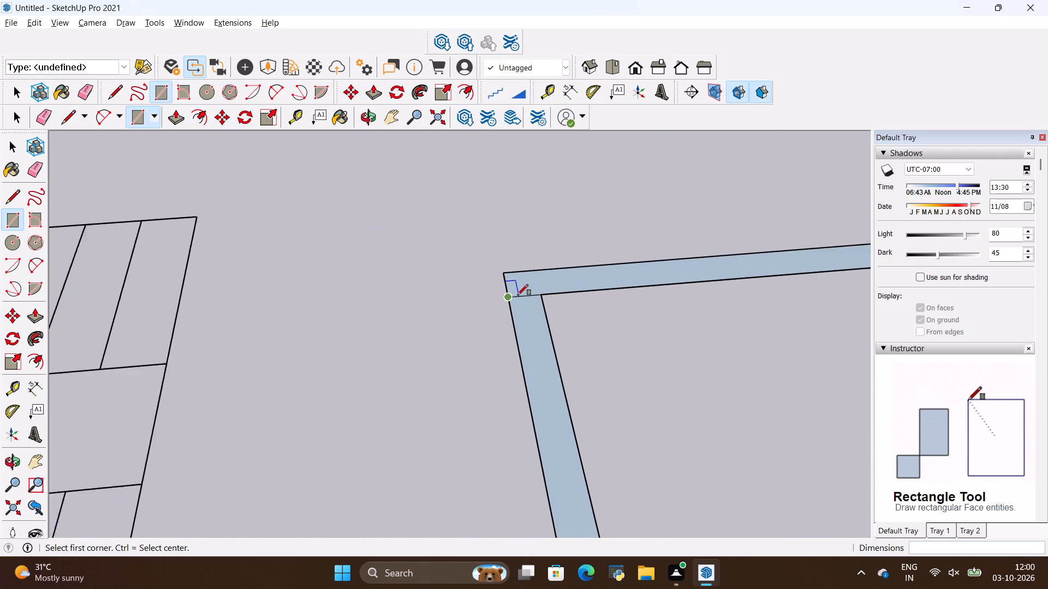
pyautogui.scroll(4, 517, 295)
pyautogui.press('e')
pyautogui.moveTo(533, 284); pyautogui.dragTo(533, 310)
pyautogui.scroll(-20, 529, 306)
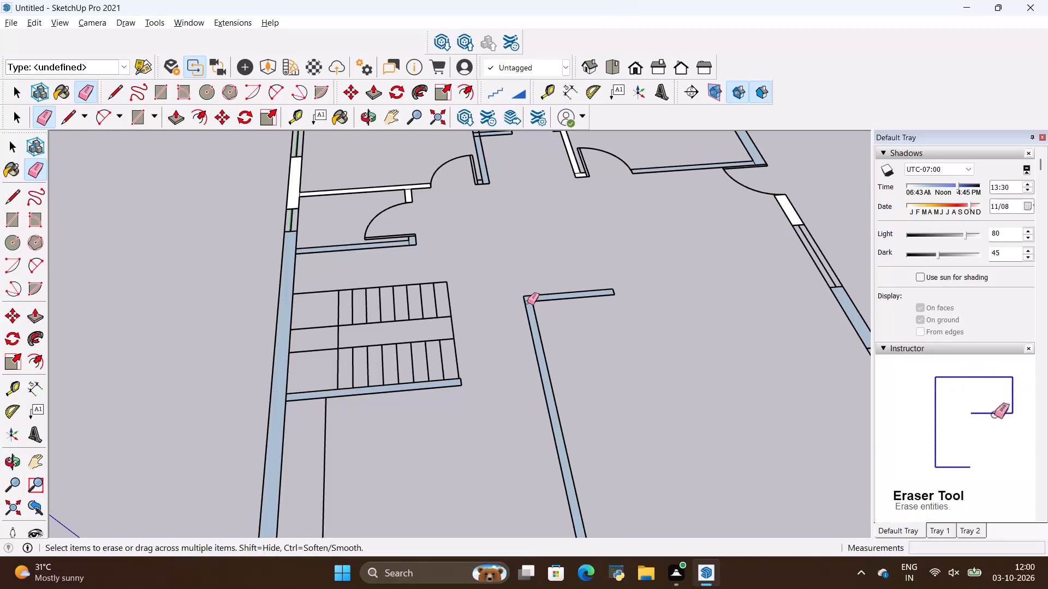
# Save the model in the Downloads folder as 2BHK HOUSE PLAN 10.
pyautogui.hotkey('ctrl', 's')
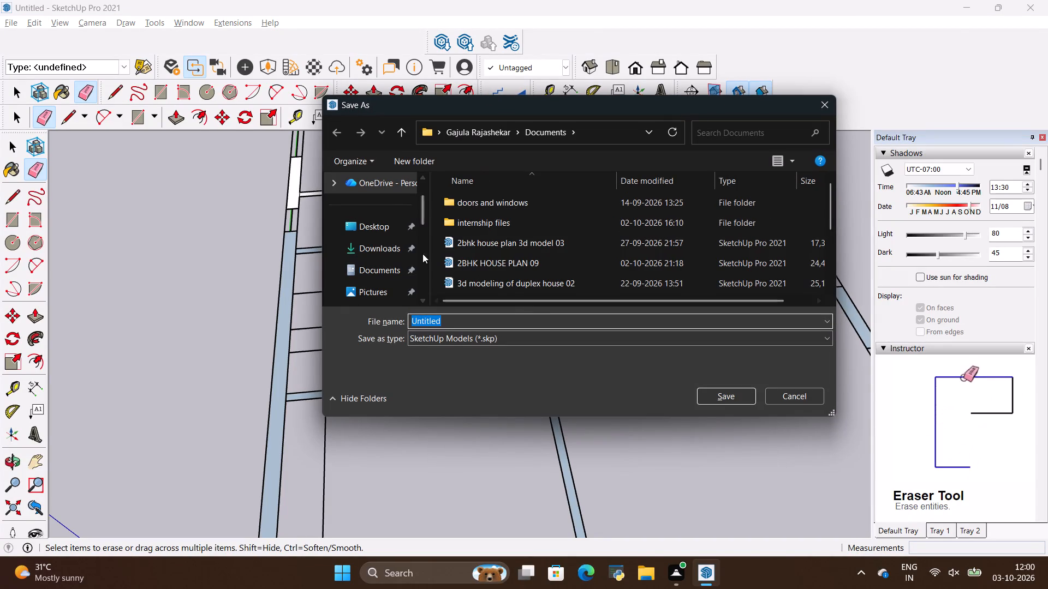
pyautogui.click(380, 239)
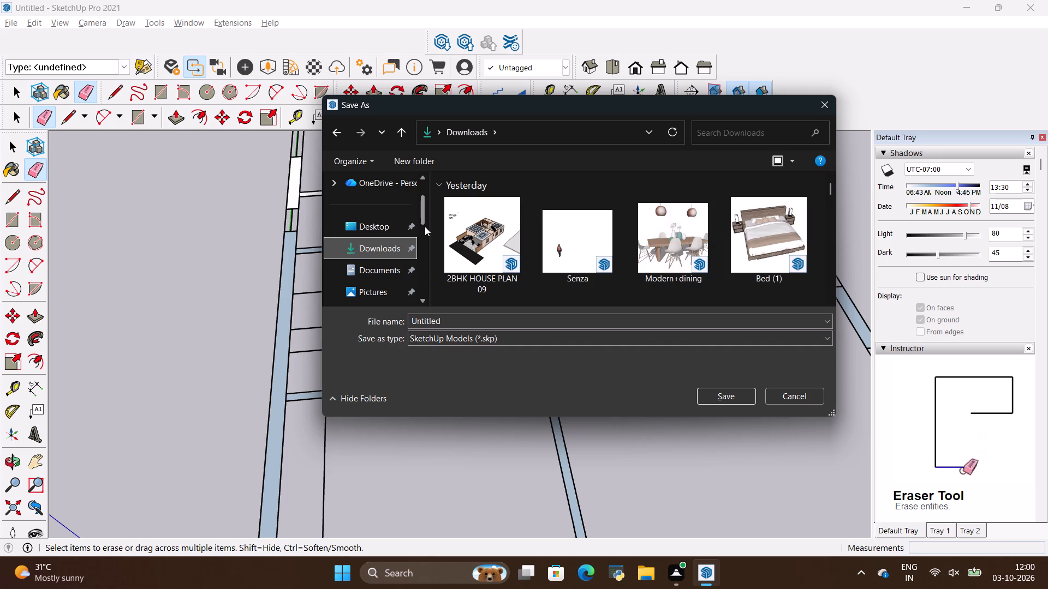
pyautogui.write('2BHK HOUSE FL')
pyautogui.press('BackSpace')
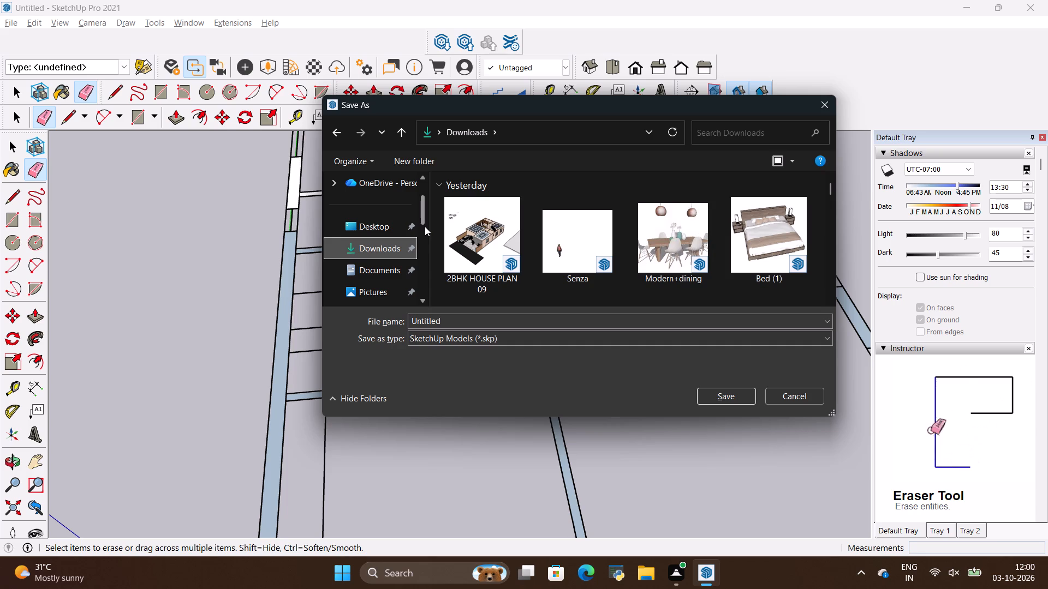
pyautogui.press('BackSpace')
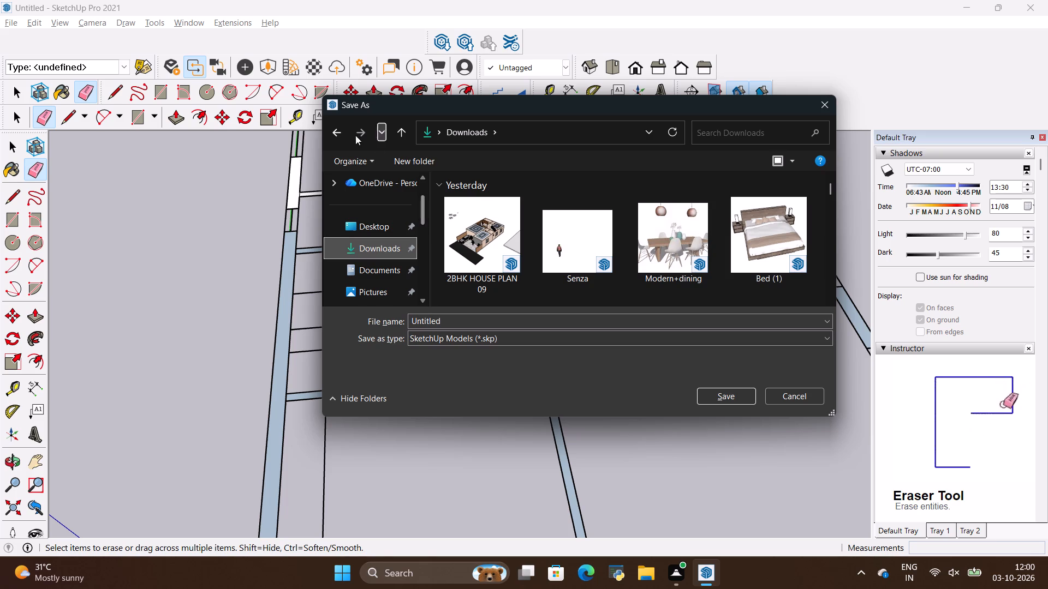
pyautogui.click(458, 312)
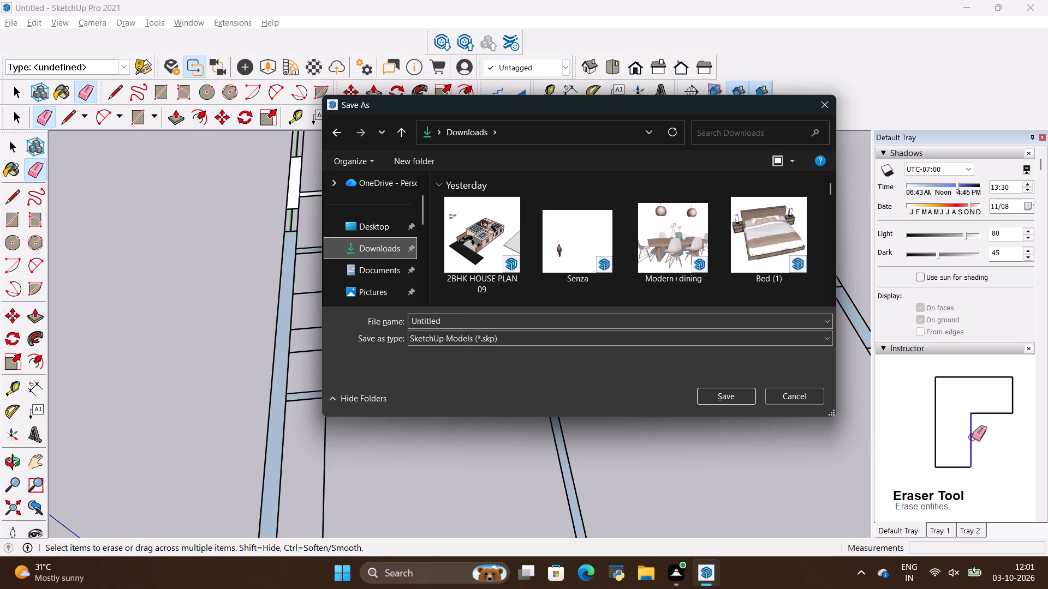
pyautogui.click(456, 318)
pyautogui.press('BackSpace')
pyautogui.write('2BHK')
pyautogui.press('space')
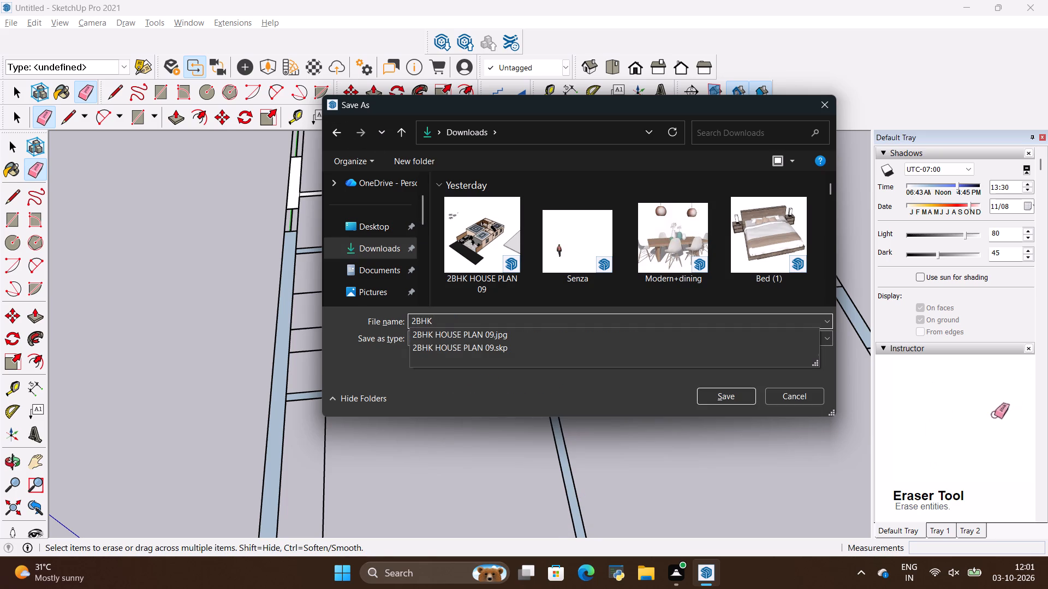
pyautogui.write('HO')
pyautogui.write('US')
pyautogui.press('e')
pyautogui.press('space')
pyautogui.write('PLAN')
pyautogui.press('space')
pyautogui.write('10')
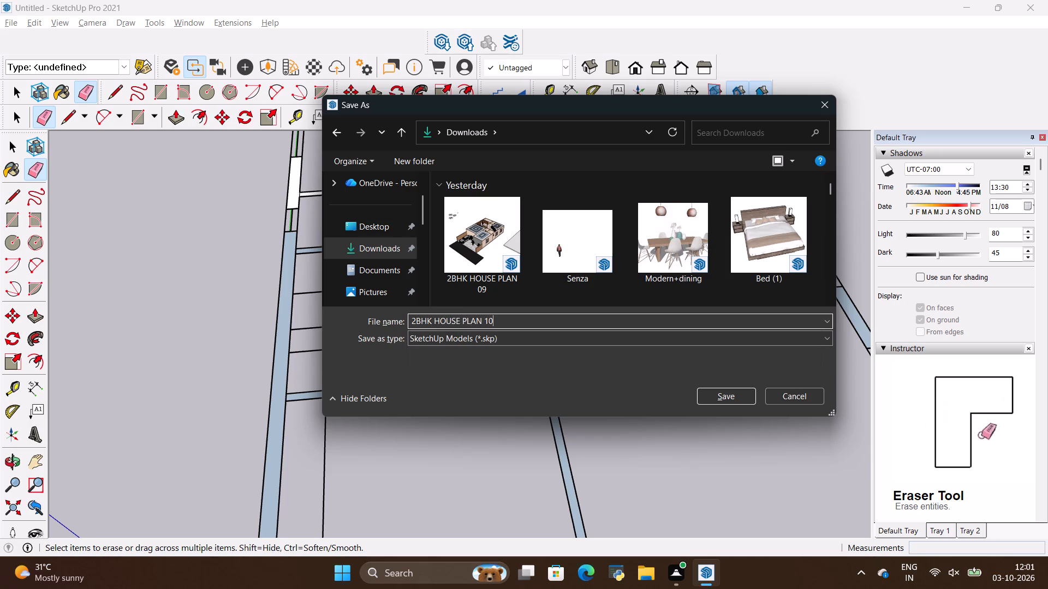
pyautogui.click(726, 387)
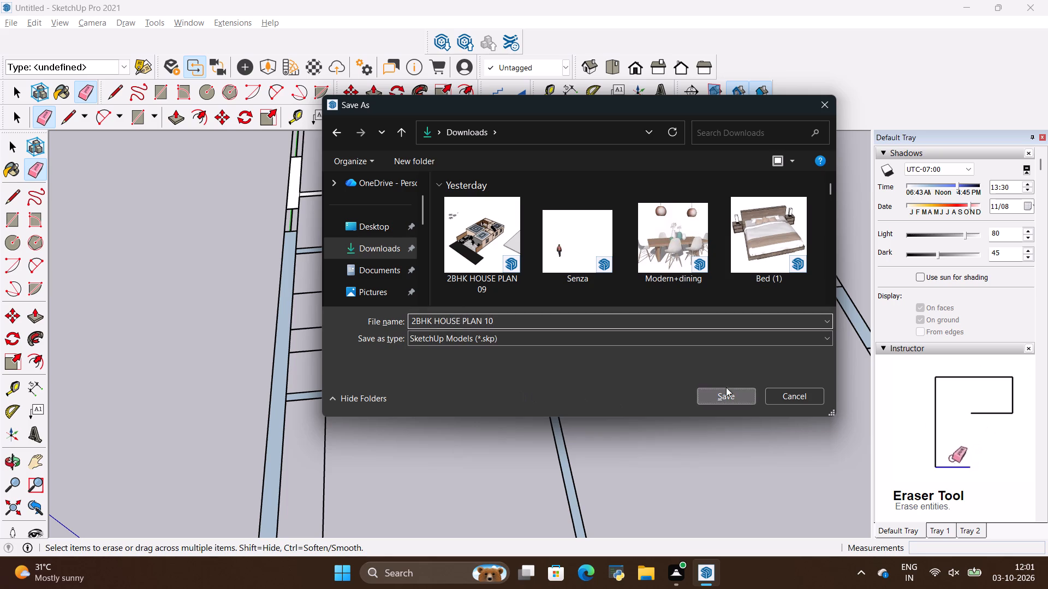
# Erase the duplicate line along the inner edge of the bottom exterior wall, near its junction with the L-shaped interior wall.
pyautogui.scroll(-3, 576, 374)
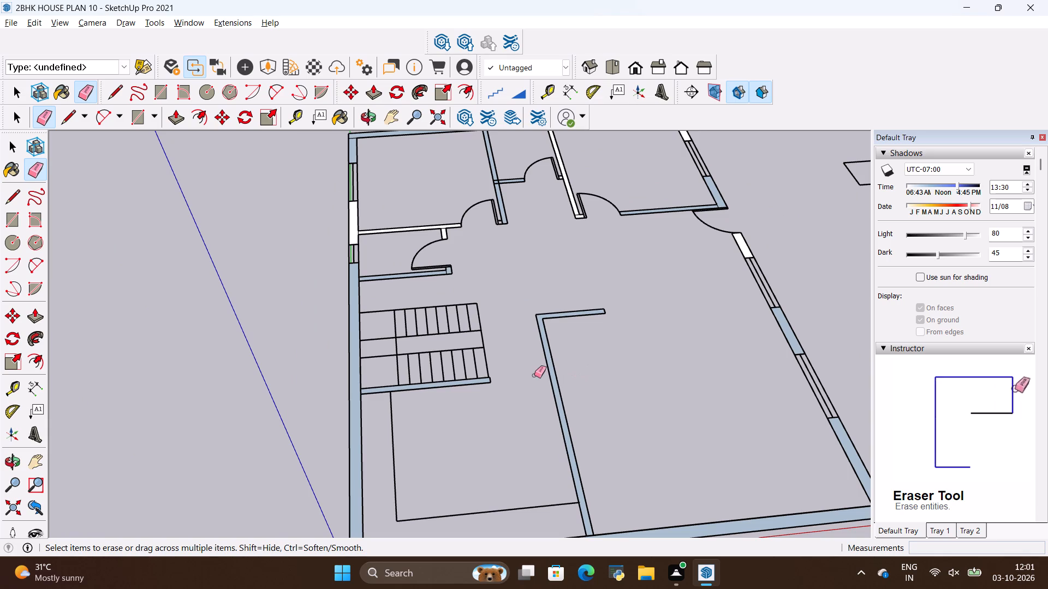
pyautogui.scroll(2, 424, 339)
pyautogui.scroll(-8, 424, 338)
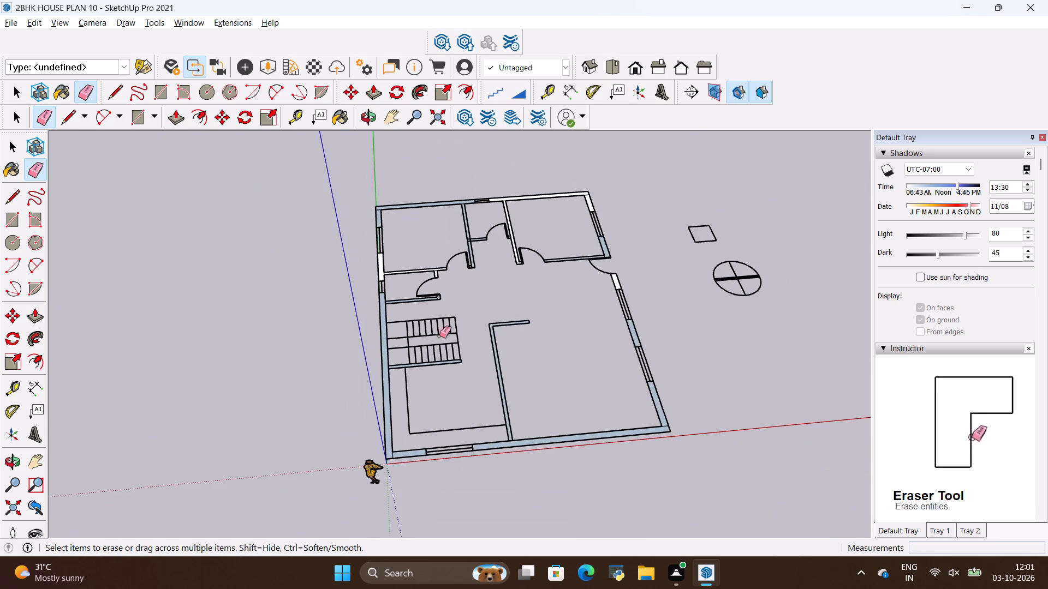
pyautogui.scroll(1, 510, 256)
pyautogui.scroll(4, 502, 465)
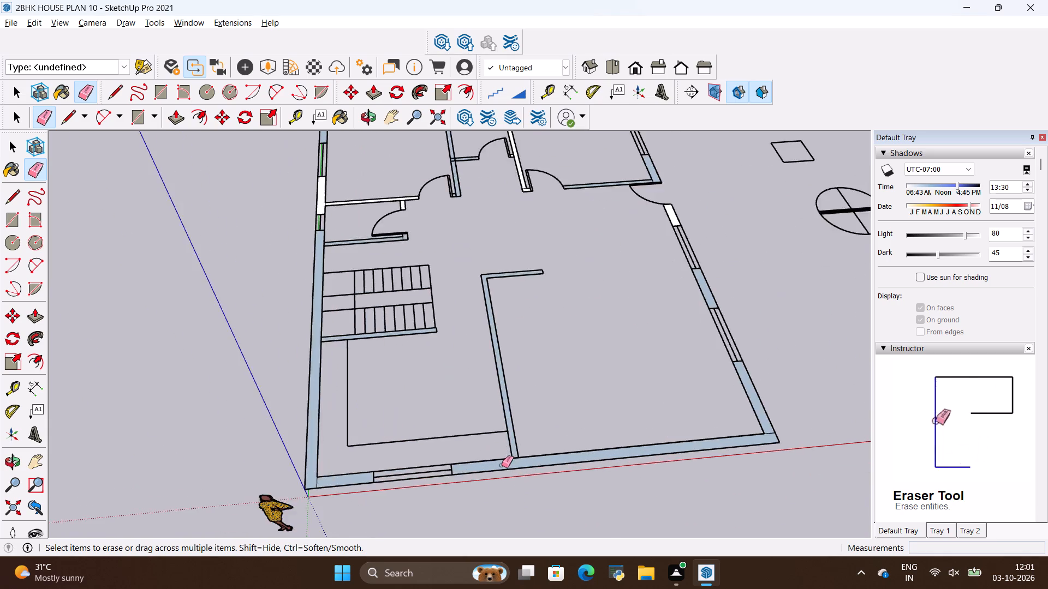
pyautogui.scroll(20, 502, 465)
pyautogui.scroll(3, 502, 465)
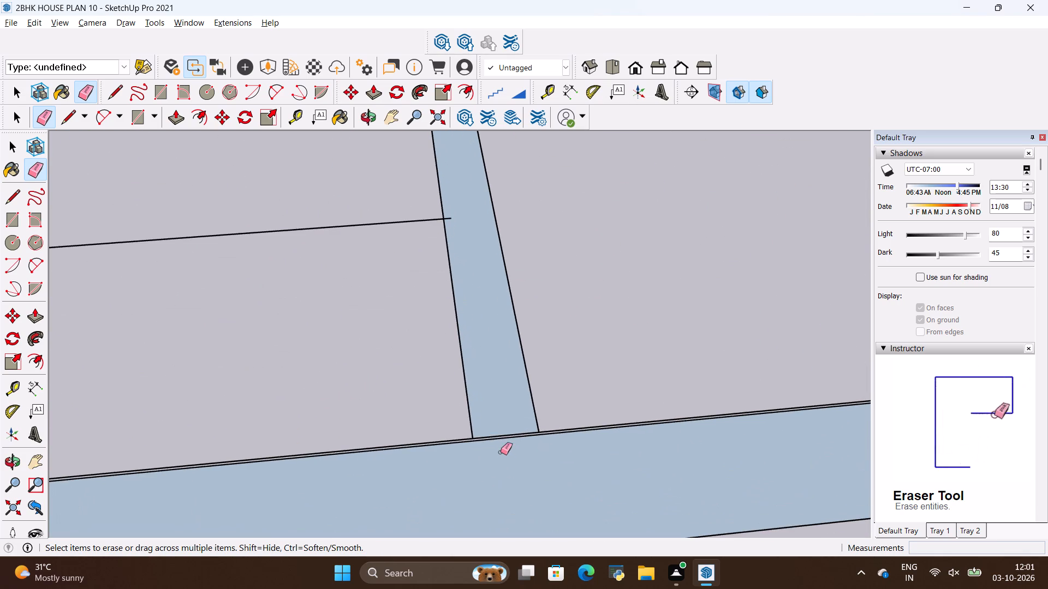
pyautogui.scroll(14, 501, 452)
pyautogui.scroll(-10, 527, 444)
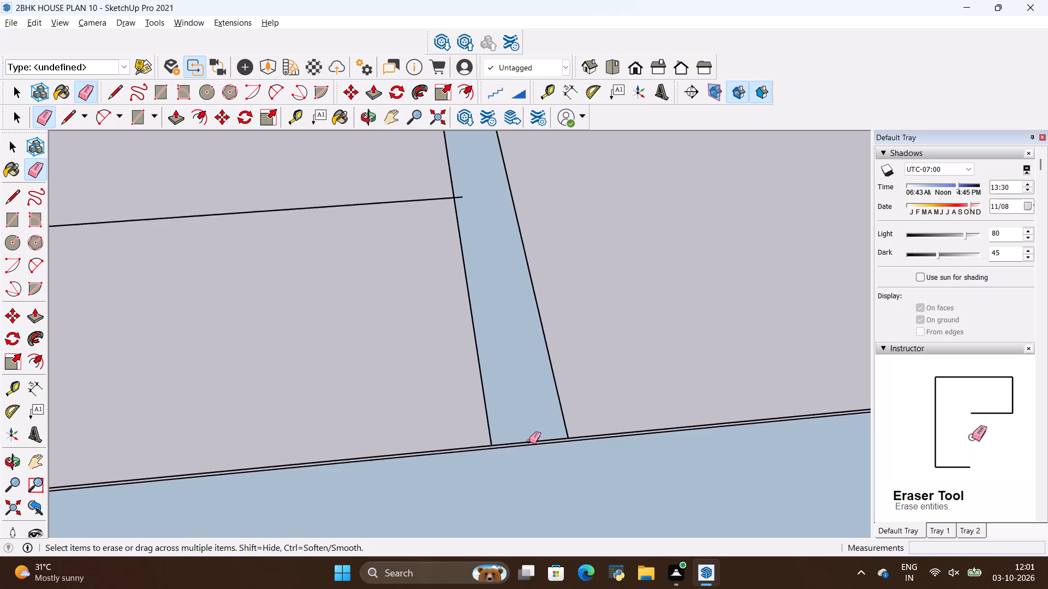
pyautogui.scroll(-17, 529, 441)
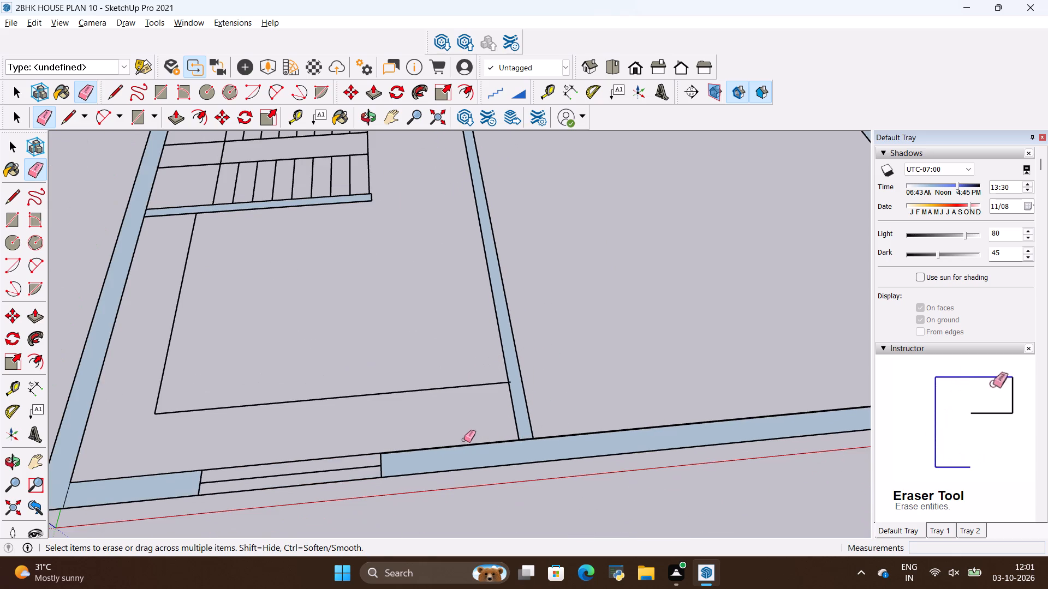
pyautogui.scroll(7, 499, 440)
pyautogui.scroll(5, 422, 446)
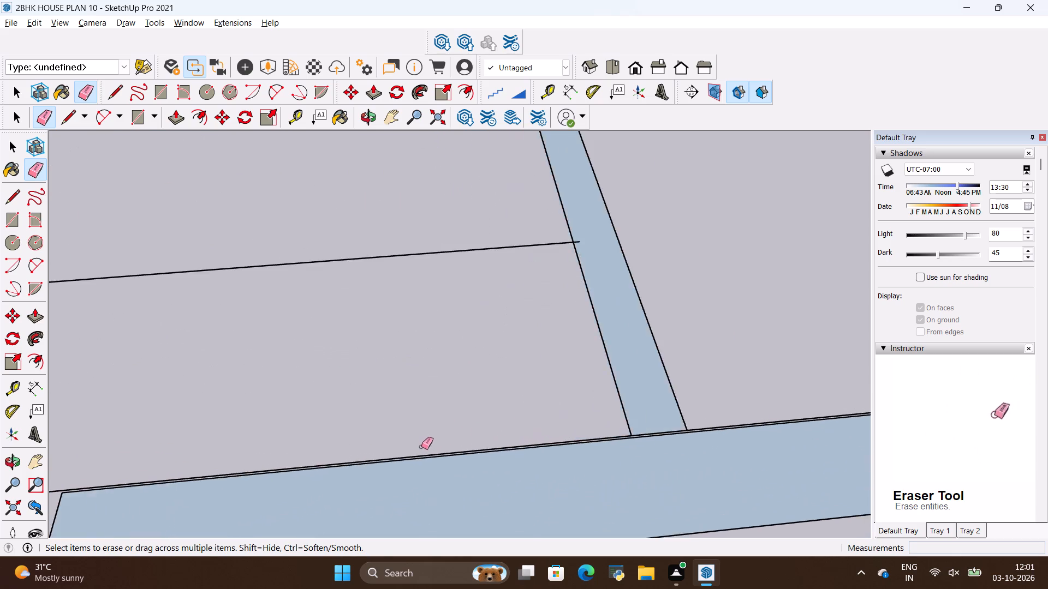
pyautogui.scroll(11, 421, 447)
pyautogui.scroll(4, 540, 520)
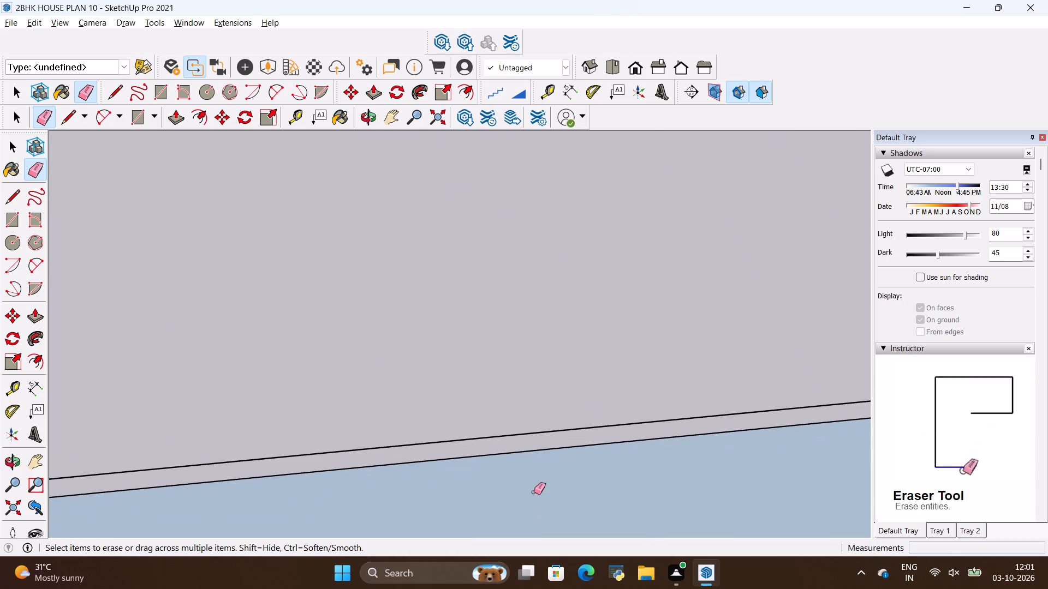
pyautogui.press('e')
pyautogui.moveTo(533, 445); pyautogui.dragTo(539, 454)
pyautogui.scroll(-7, 534, 454)
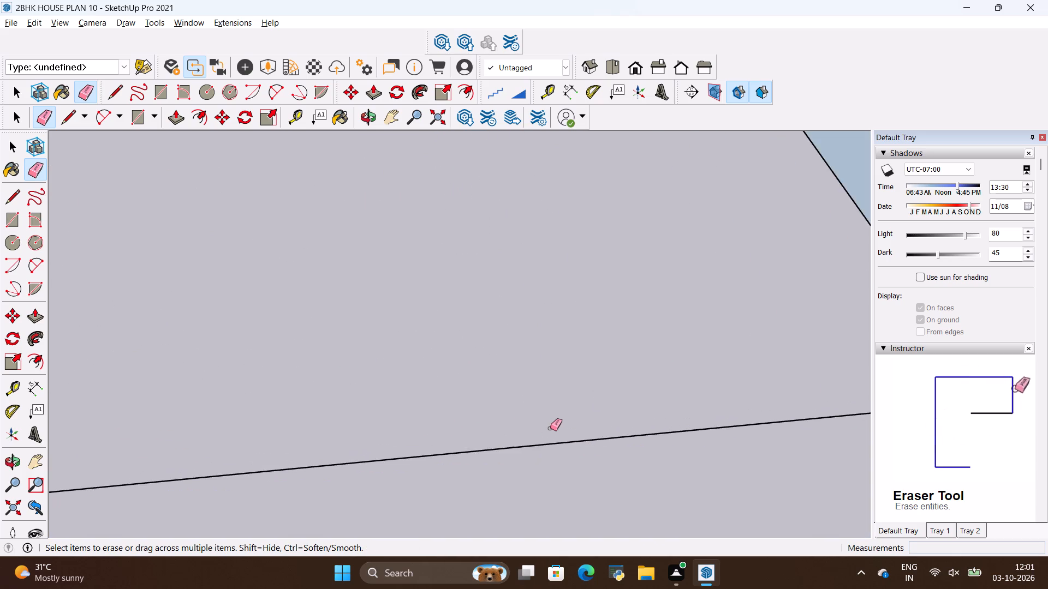
pyautogui.scroll(-14, 550, 428)
# Draw a rectangle about 21' by 9" over the bottom exterior wall, from the window's right end to the right exterior wall.
pyautogui.press('r')
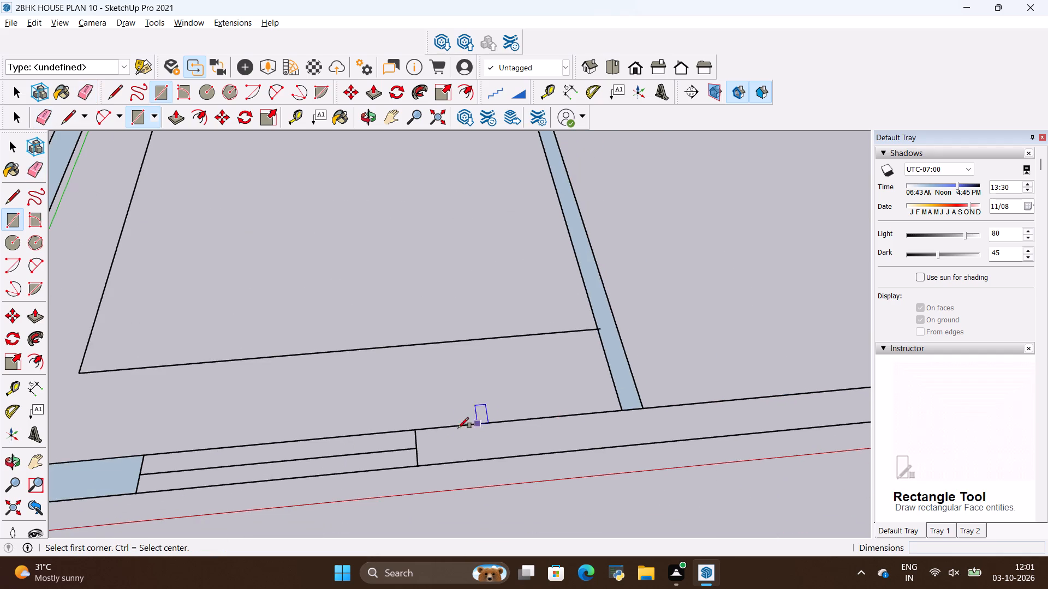
pyautogui.scroll(4, 425, 480)
pyautogui.click(413, 456)
pyautogui.scroll(-11, 390, 436)
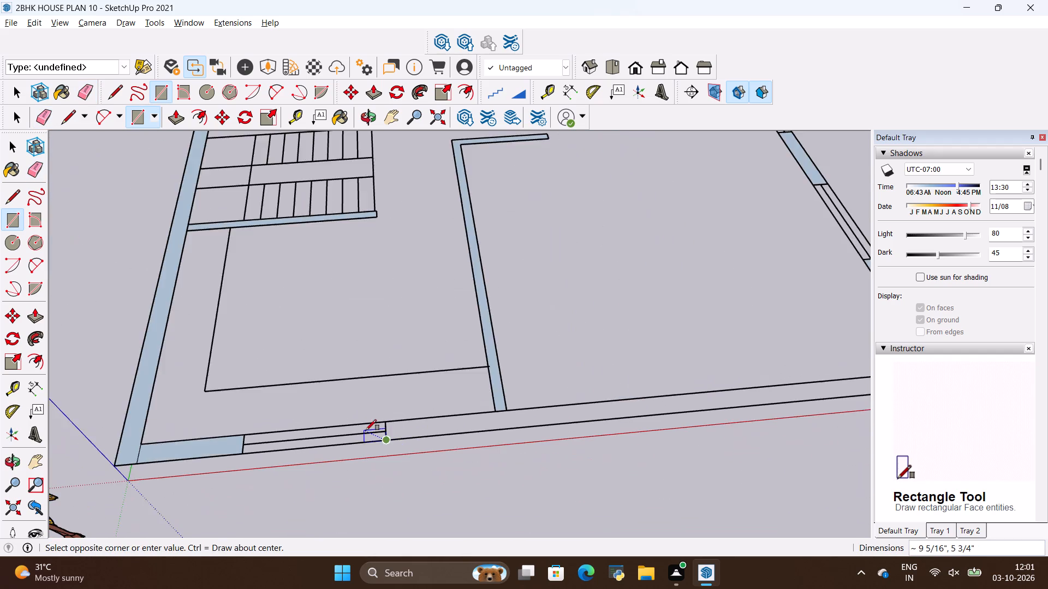
pyautogui.scroll(-5, 366, 430)
pyautogui.scroll(12, 768, 400)
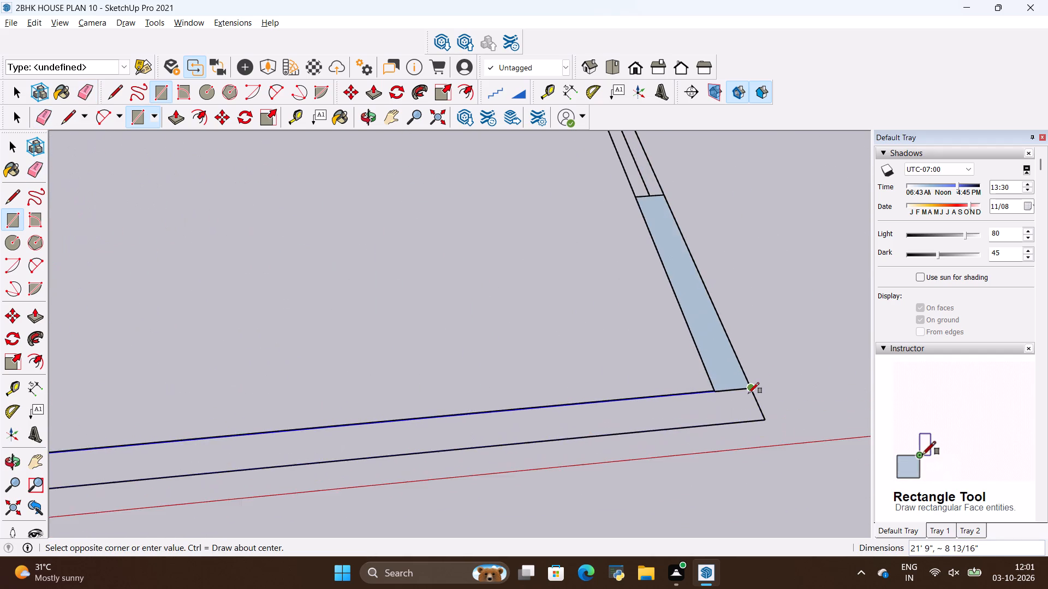
pyautogui.scroll(10, 748, 393)
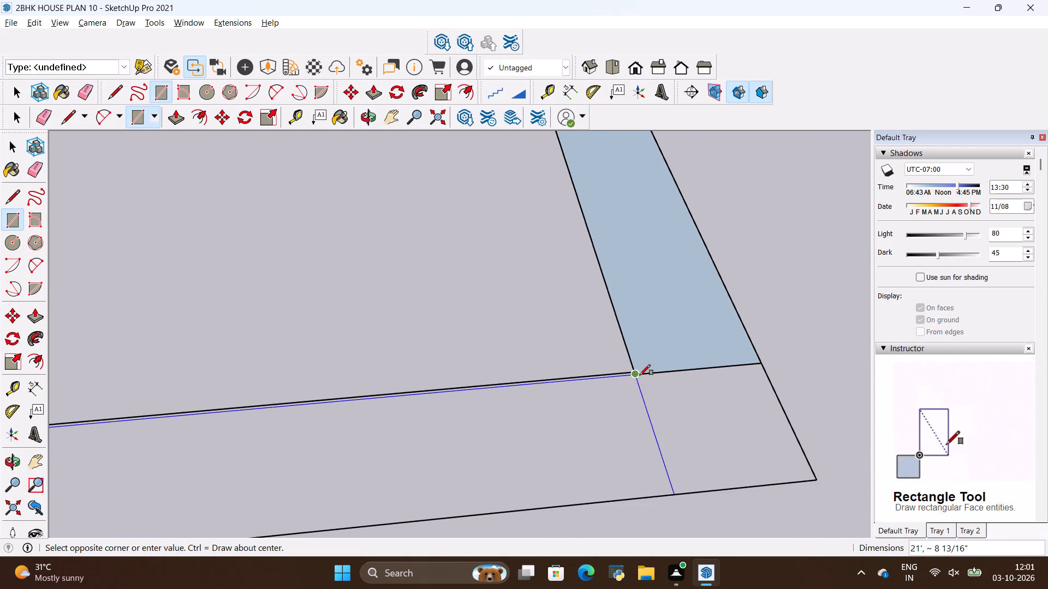
pyautogui.scroll(1, 636, 372)
pyautogui.scroll(7, 772, 364)
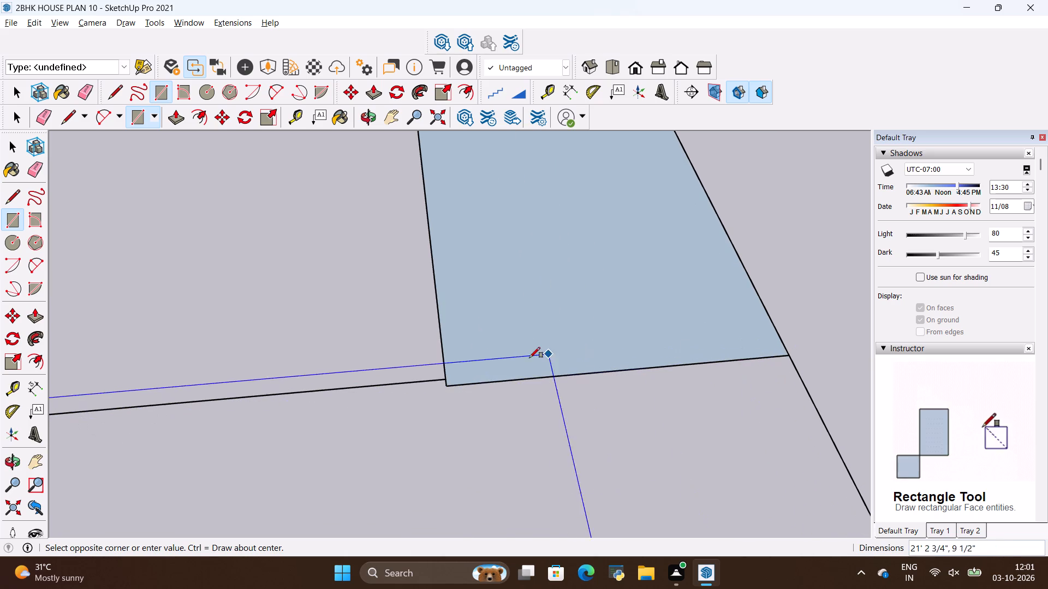
pyautogui.click(442, 372)
# Erase the two dividing lines at the corner where the bottom and right exterior walls meet.
pyautogui.scroll(-2, 489, 316)
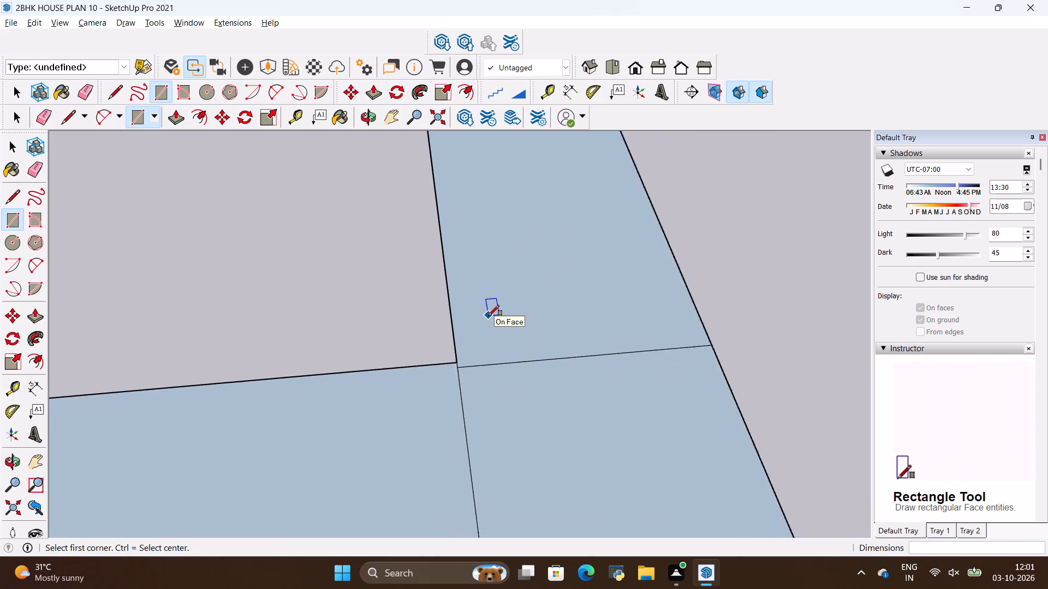
pyautogui.scroll(-2, 489, 316)
pyautogui.scroll(-4, 576, 315)
pyautogui.scroll(-11, 683, 315)
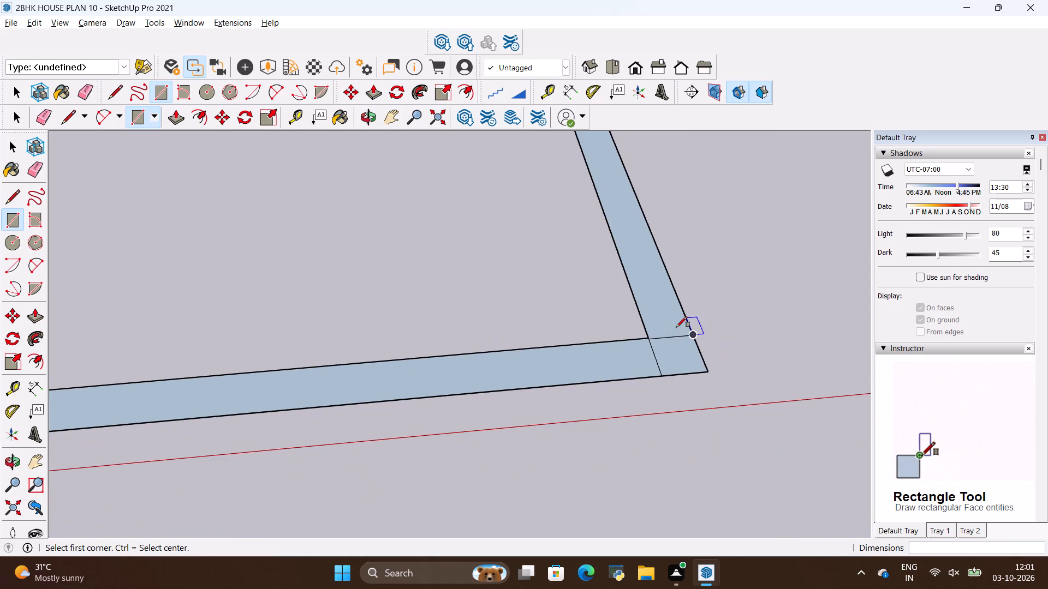
pyautogui.scroll(8, 675, 326)
pyautogui.press('e')
pyautogui.moveTo(662, 330); pyautogui.dragTo(669, 338)
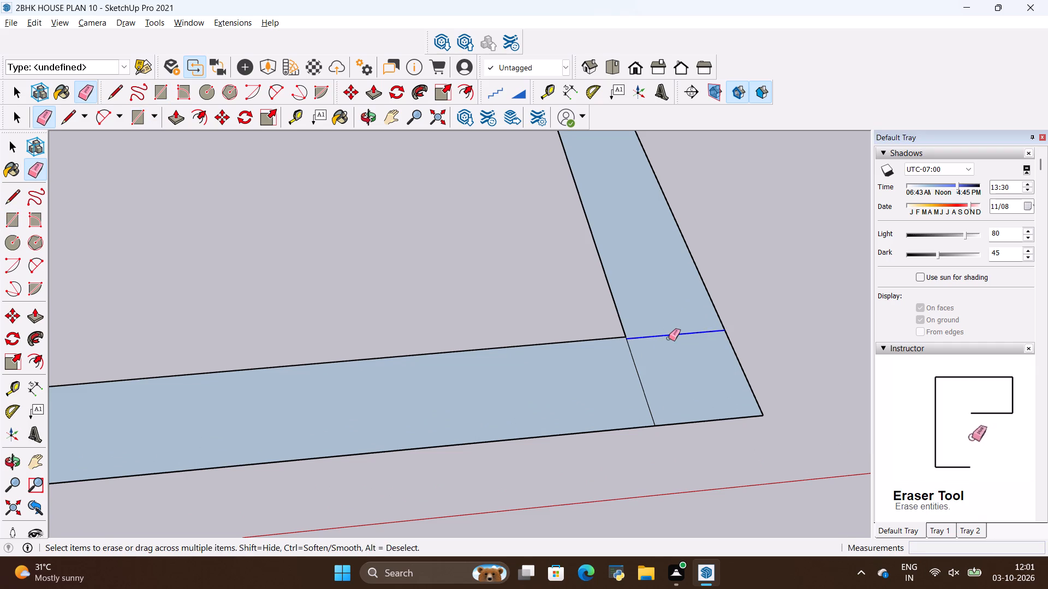
pyautogui.moveTo(669, 338); pyautogui.dragTo(669, 339)
pyautogui.scroll(-5, 686, 370)
pyautogui.scroll(14, 644, 342)
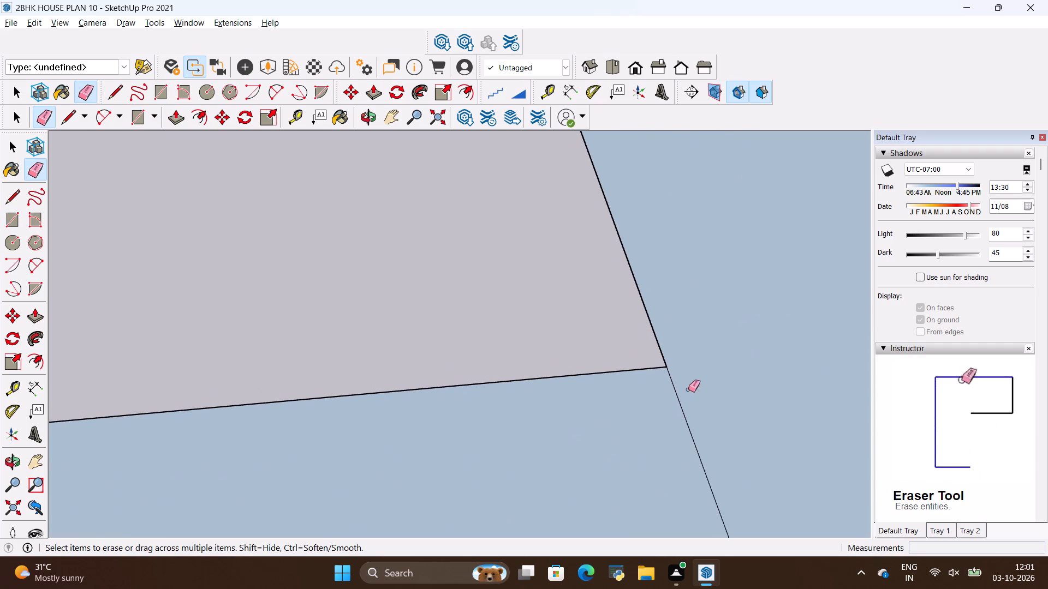
pyautogui.moveTo(690, 390); pyautogui.dragTo(664, 436)
pyautogui.scroll(-20, 705, 419)
pyautogui.scroll(-5, 705, 419)
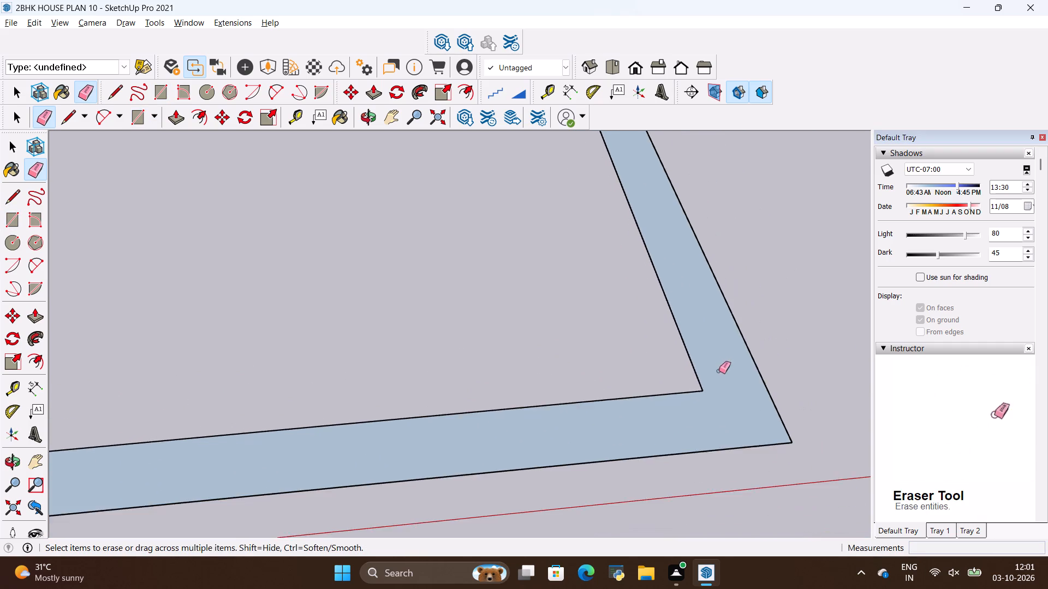
# Erase the dividing lines where the L-shaped interior wall and the left exterior wall join the bottom exterior wall.
pyautogui.scroll(-16, 719, 371)
pyautogui.scroll(10, 385, 424)
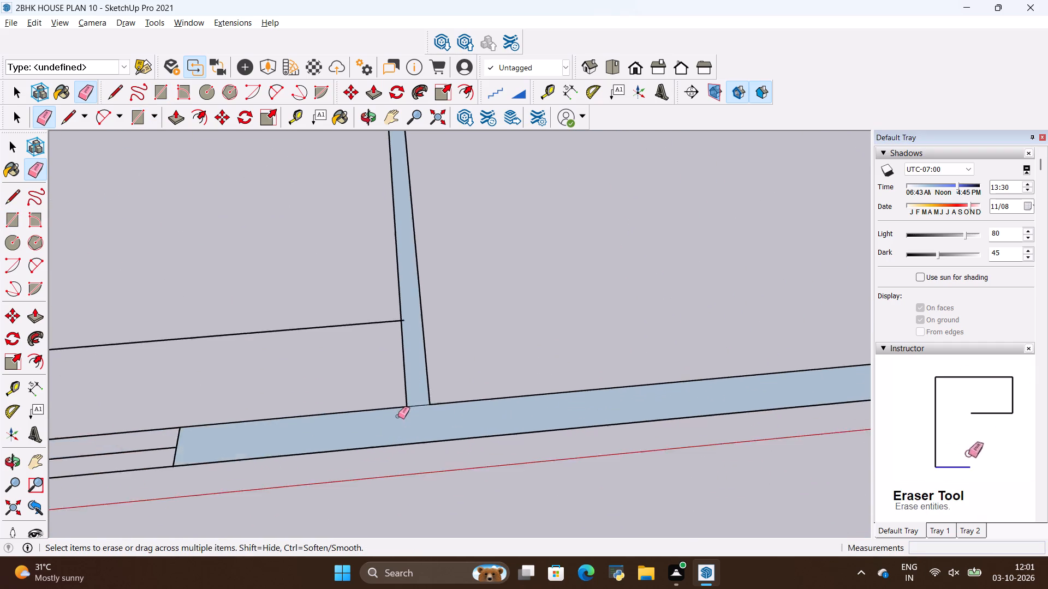
pyautogui.scroll(15, 398, 416)
pyautogui.moveTo(430, 400); pyautogui.dragTo(442, 431)
pyautogui.scroll(-12, 471, 443)
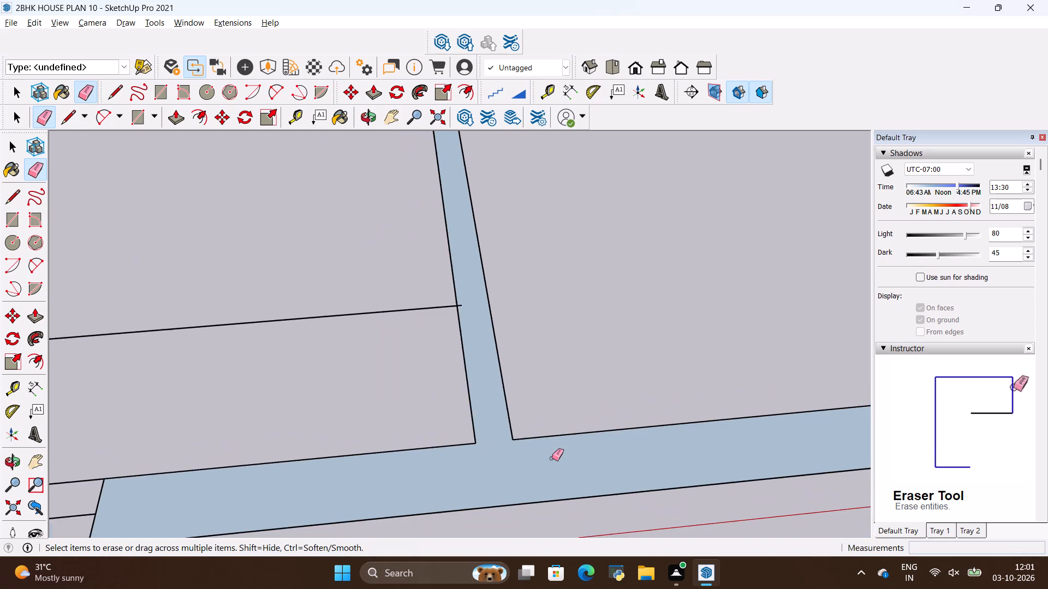
pyautogui.scroll(-1, 497, 323)
pyautogui.scroll(1, 469, 304)
pyautogui.scroll(-12, 520, 335)
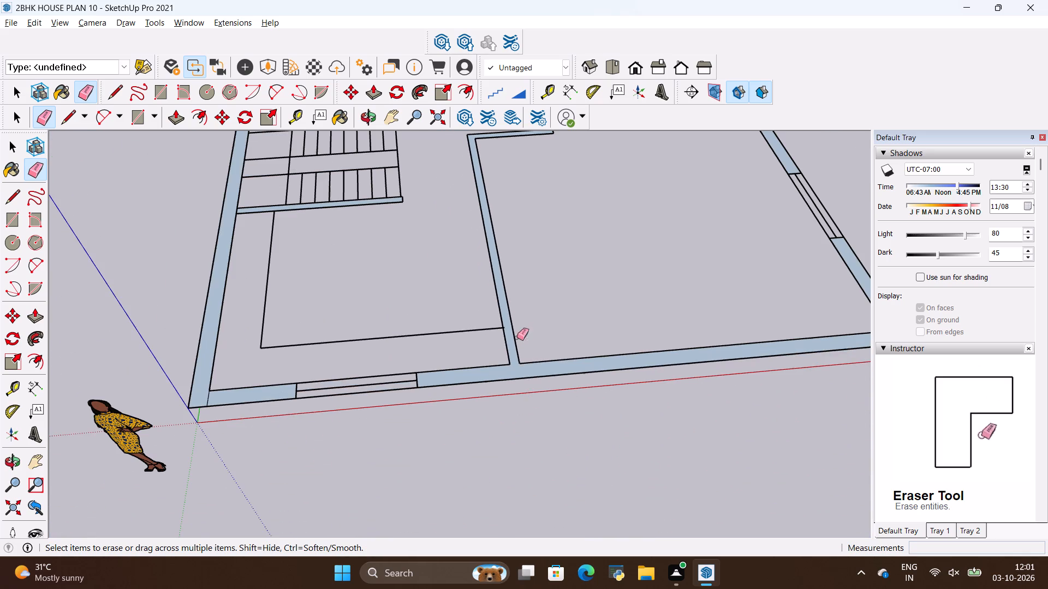
pyautogui.scroll(9, 230, 386)
pyautogui.moveTo(177, 401); pyautogui.dragTo(188, 408)
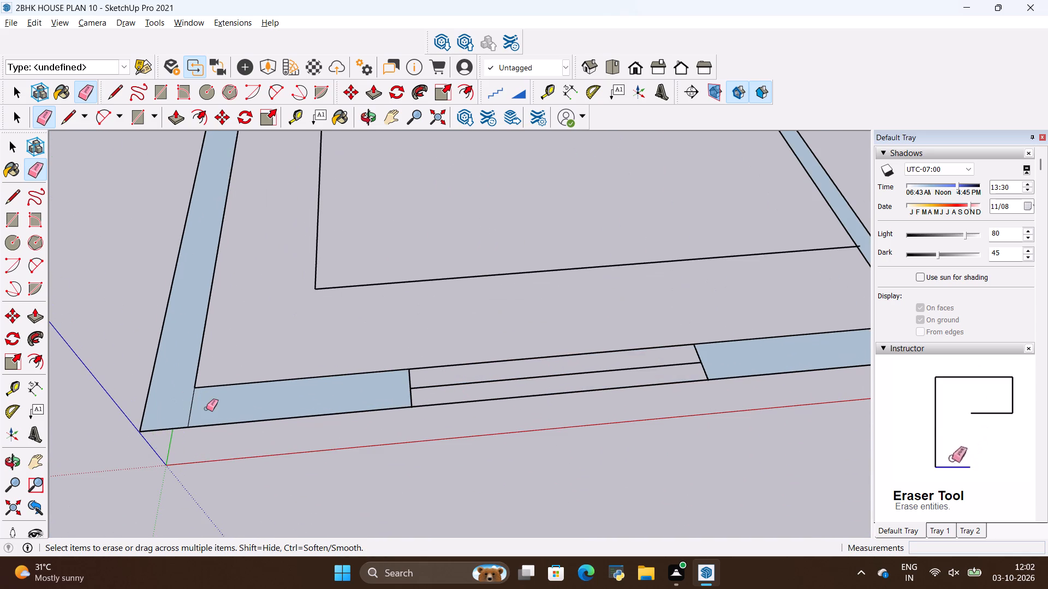
pyautogui.moveTo(188, 400); pyautogui.dragTo(199, 404)
pyautogui.scroll(-10, 479, 458)
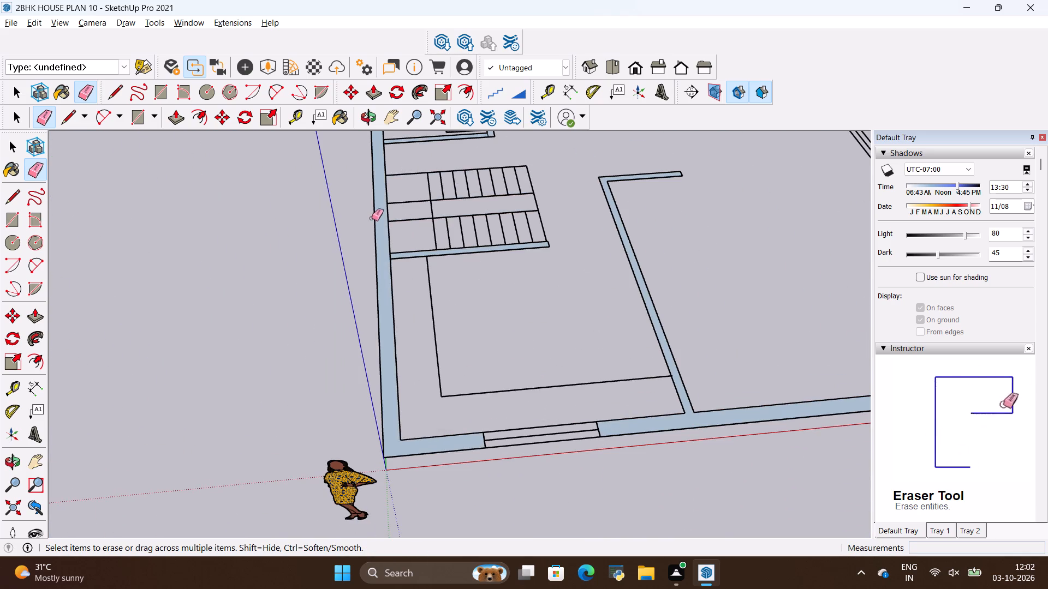
# Erase the dividing line at the door-side corner of the short interior wall just above the staircase.
pyautogui.scroll(20, 393, 249)
pyautogui.scroll(1, 393, 249)
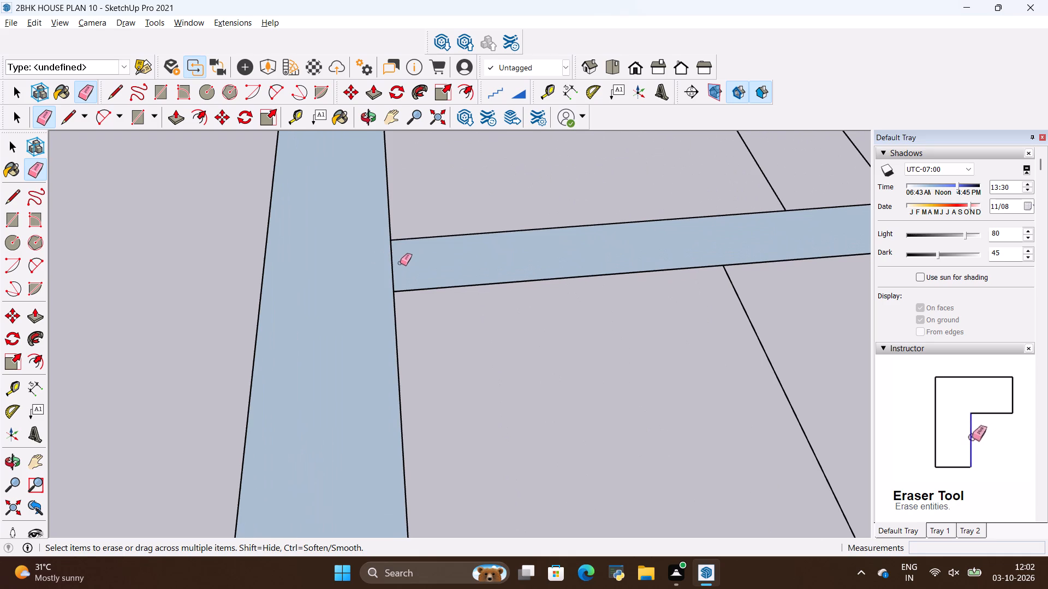
pyautogui.scroll(-5, 396, 270)
pyautogui.scroll(-16, 391, 315)
pyautogui.scroll(-7, 391, 315)
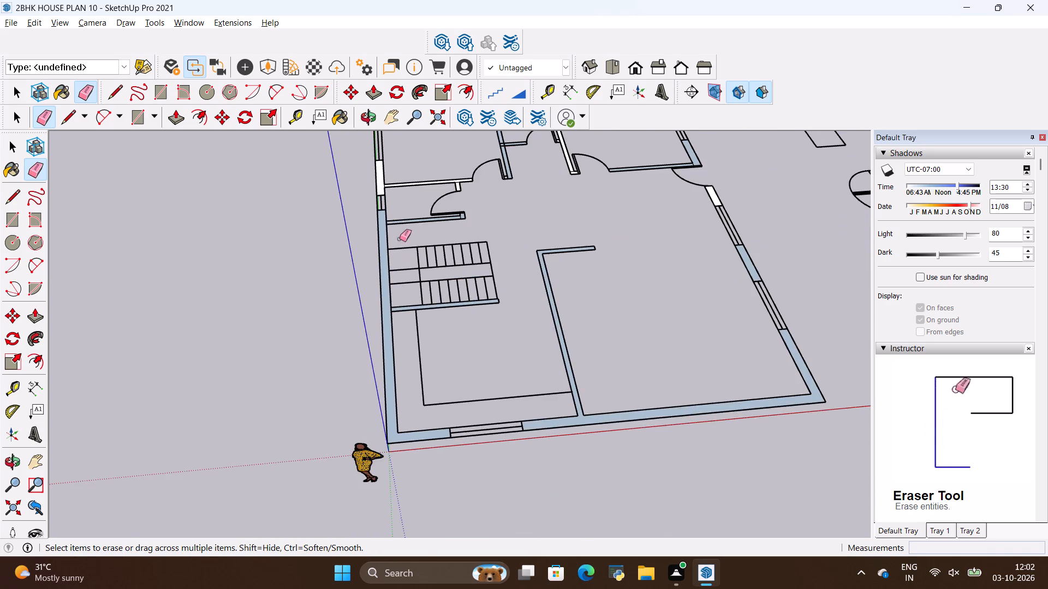
pyautogui.scroll(12, 383, 224)
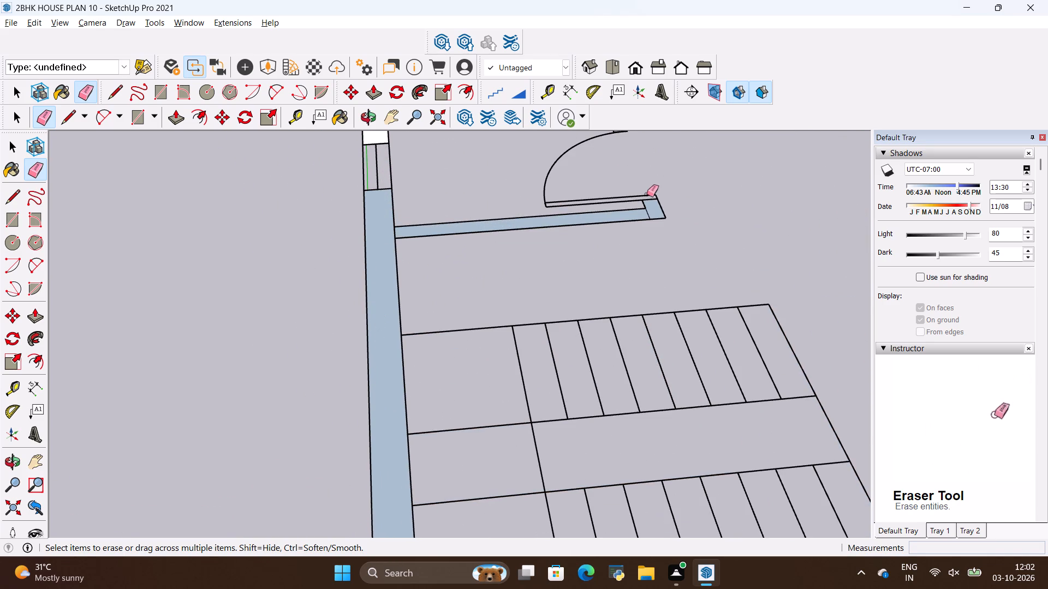
pyautogui.scroll(17, 662, 203)
pyautogui.moveTo(635, 218); pyautogui.dragTo(621, 233)
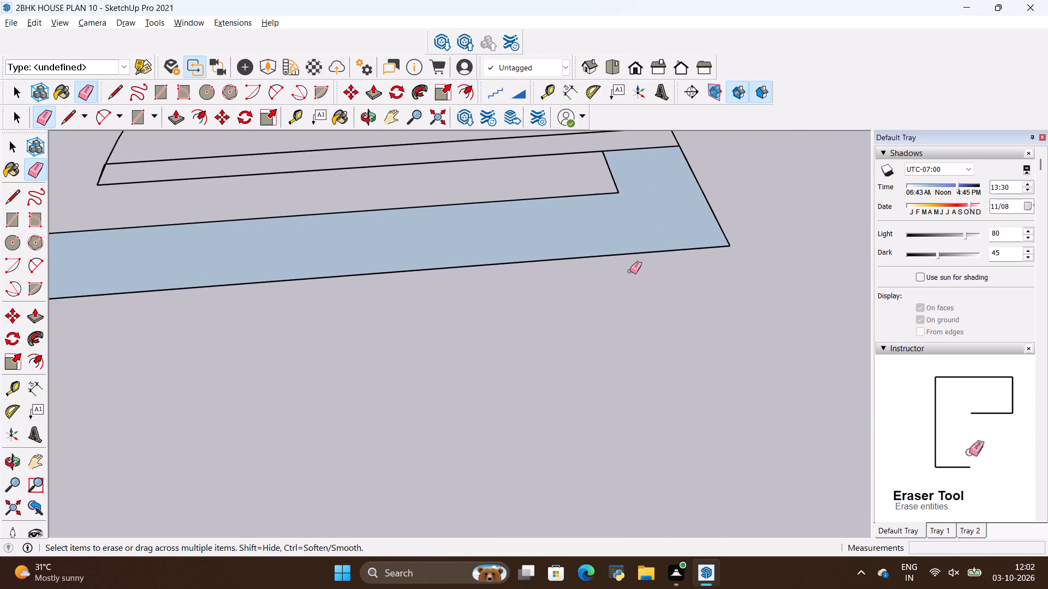
pyautogui.scroll(-18, 633, 287)
# Erase the dividing lines where the short wall beside the upper middle room's door joins the upper-left room's partition.
pyautogui.scroll(-7, 633, 287)
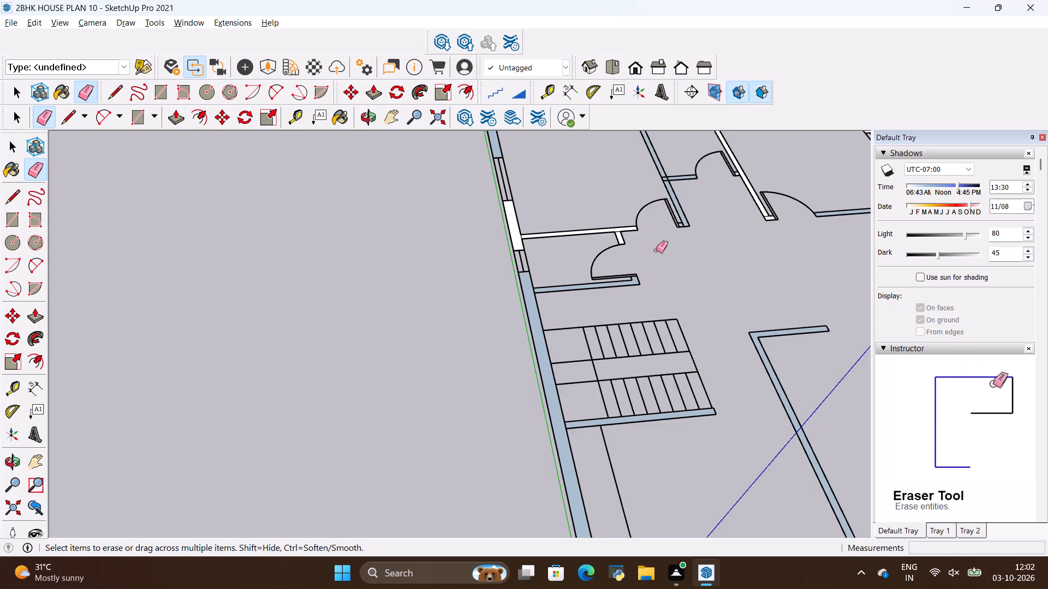
pyautogui.scroll(-6, 653, 262)
pyautogui.scroll(14, 676, 166)
pyautogui.scroll(3, 639, 296)
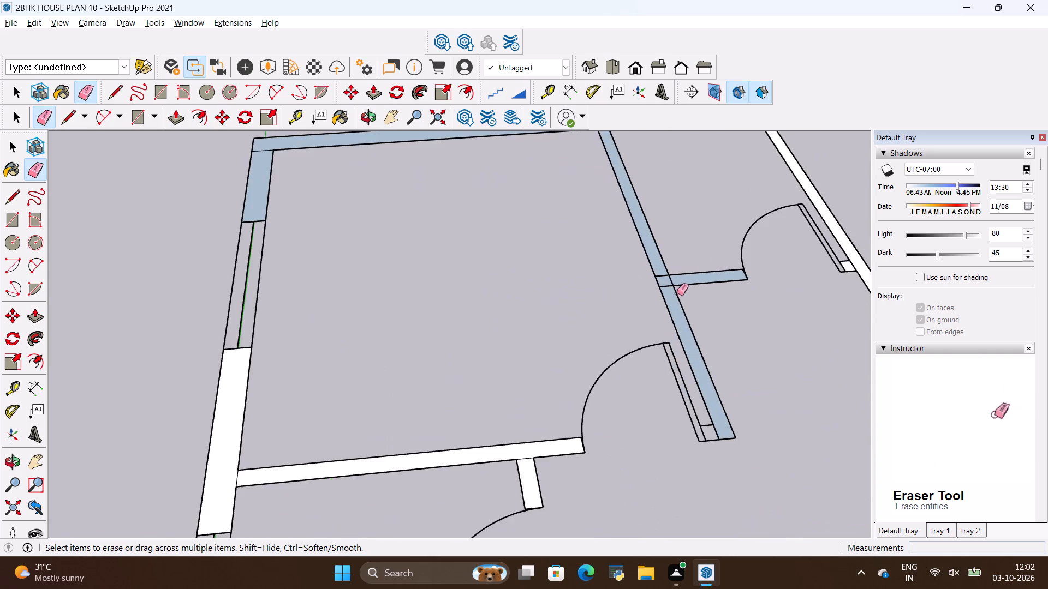
pyautogui.scroll(13, 679, 290)
pyautogui.moveTo(628, 229); pyautogui.dragTo(636, 251)
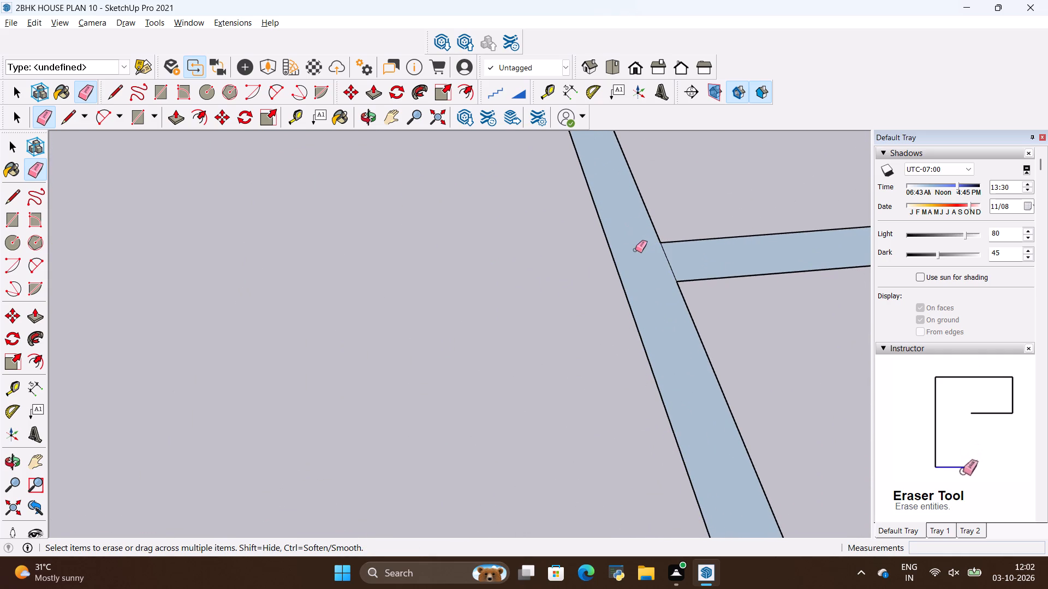
pyautogui.moveTo(669, 255); pyautogui.dragTo(658, 265)
pyautogui.scroll(-10, 614, 372)
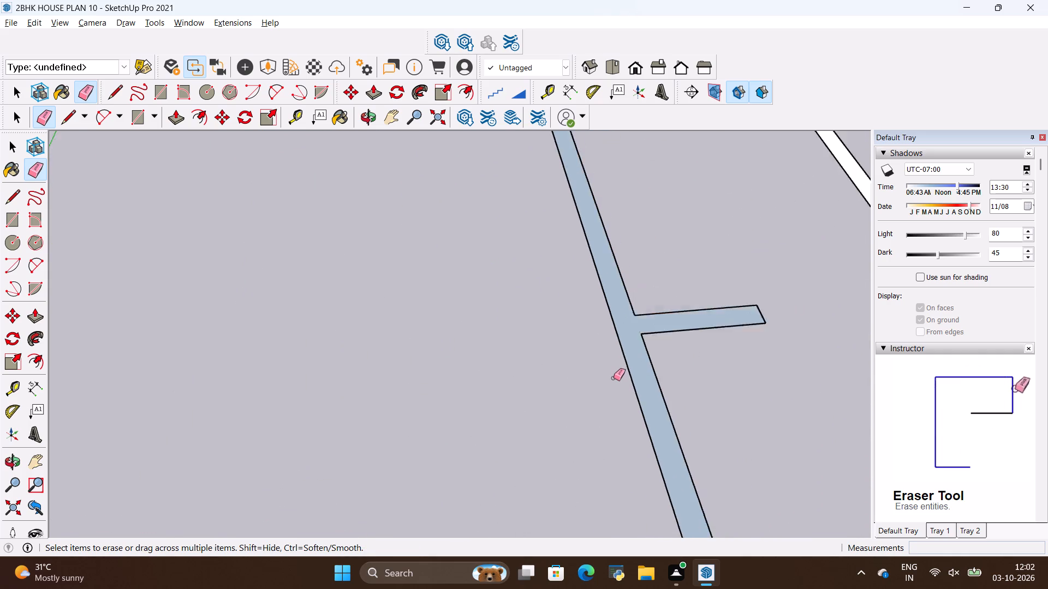
# Erase the dividing lines where the top exterior wall meets the upper-left room's partition and the left exterior wall.
pyautogui.scroll(-6, 614, 378)
pyautogui.scroll(17, 596, 185)
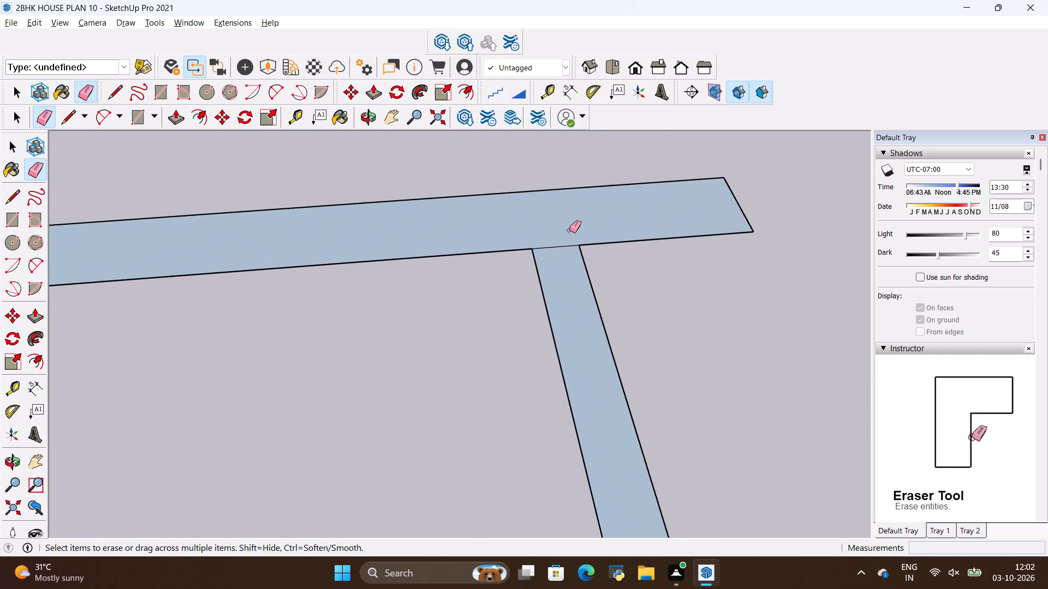
pyautogui.moveTo(548, 234); pyautogui.dragTo(549, 260)
pyautogui.scroll(-13, 630, 261)
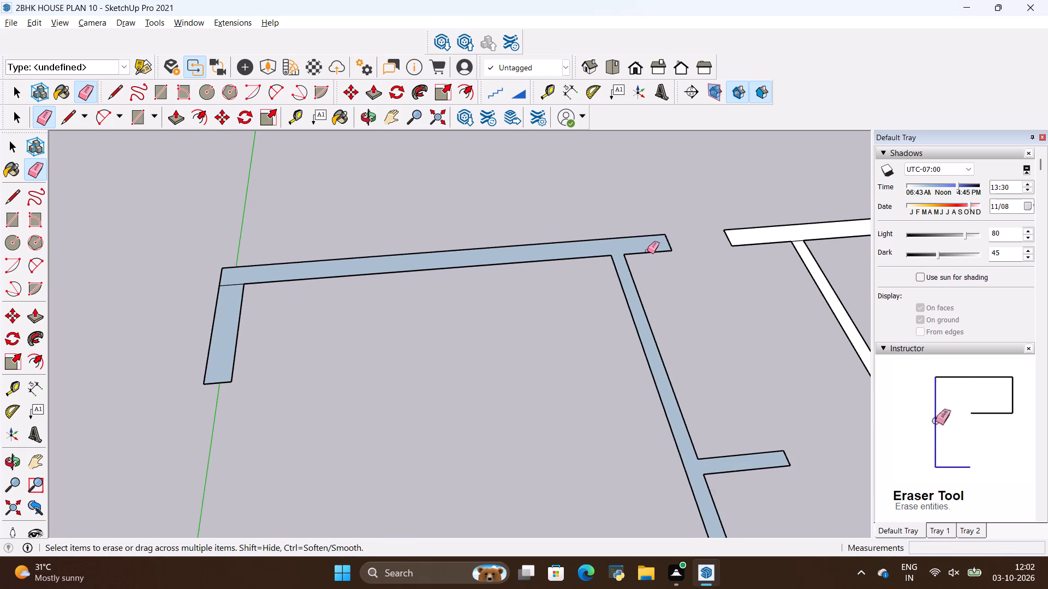
pyautogui.scroll(7, 258, 269)
pyautogui.moveTo(228, 281); pyautogui.dragTo(231, 292)
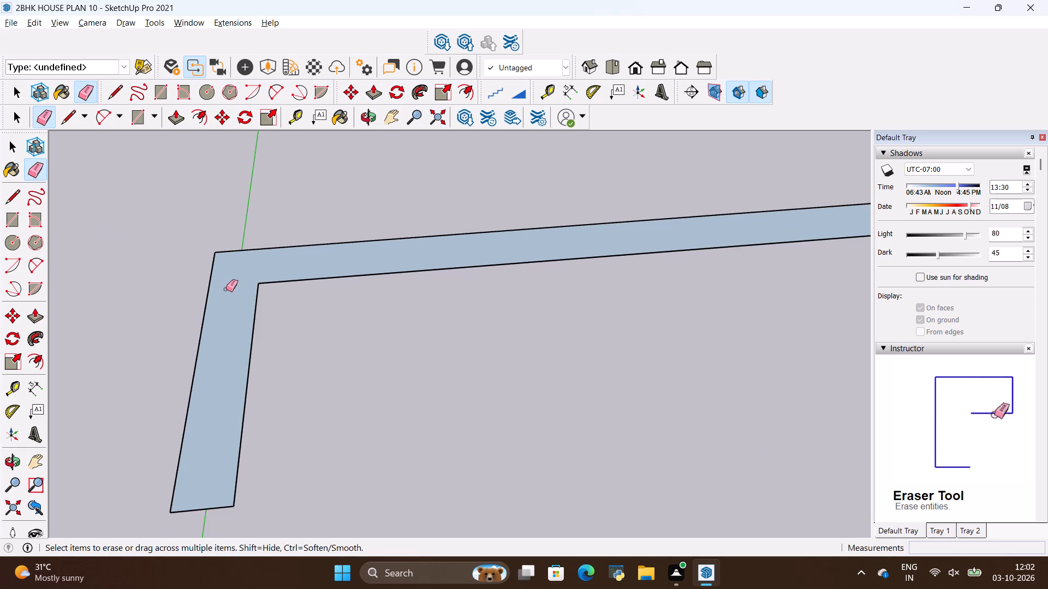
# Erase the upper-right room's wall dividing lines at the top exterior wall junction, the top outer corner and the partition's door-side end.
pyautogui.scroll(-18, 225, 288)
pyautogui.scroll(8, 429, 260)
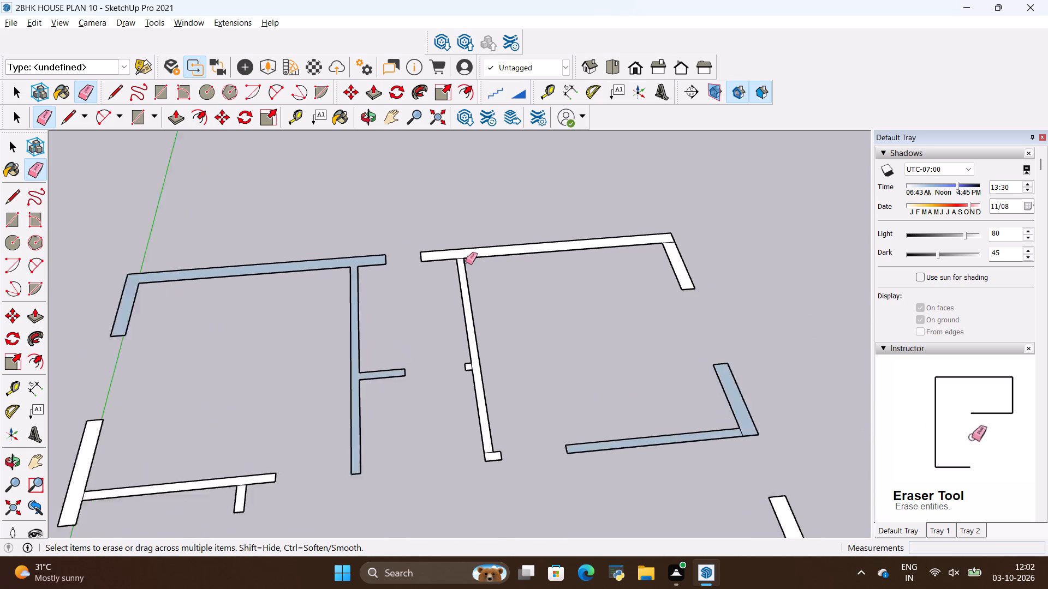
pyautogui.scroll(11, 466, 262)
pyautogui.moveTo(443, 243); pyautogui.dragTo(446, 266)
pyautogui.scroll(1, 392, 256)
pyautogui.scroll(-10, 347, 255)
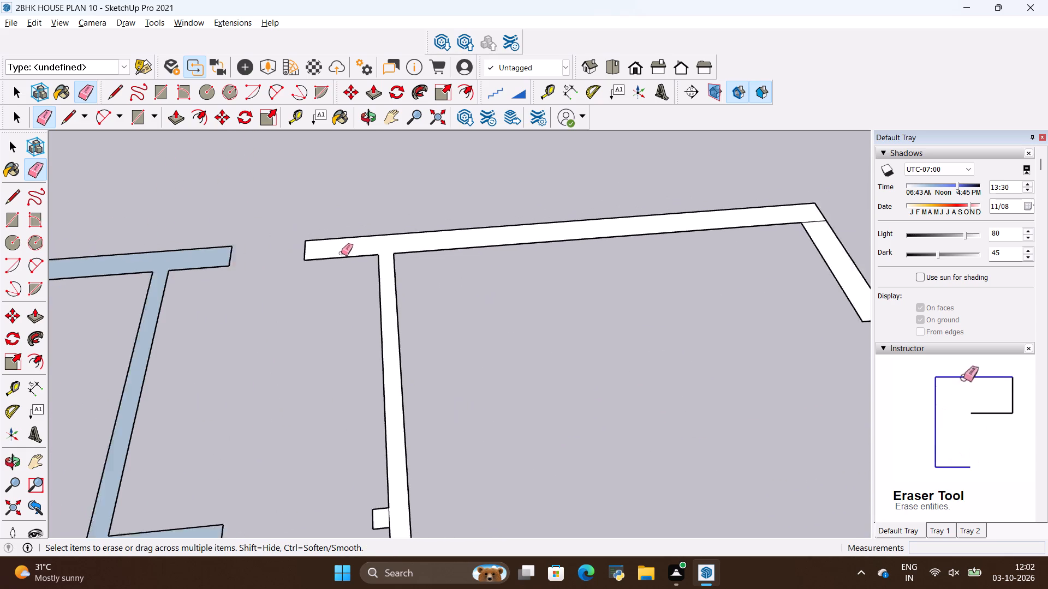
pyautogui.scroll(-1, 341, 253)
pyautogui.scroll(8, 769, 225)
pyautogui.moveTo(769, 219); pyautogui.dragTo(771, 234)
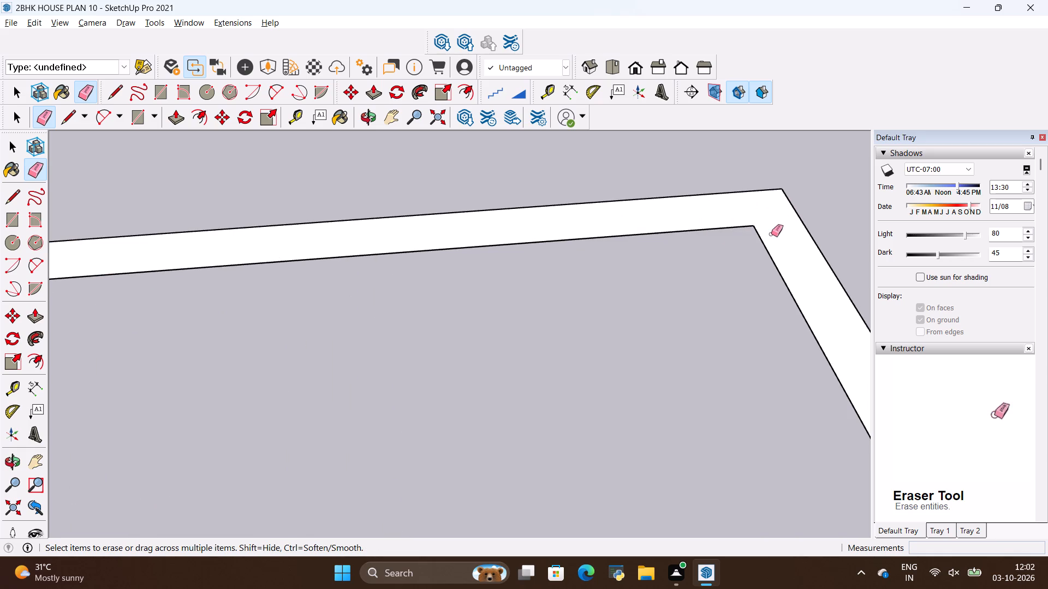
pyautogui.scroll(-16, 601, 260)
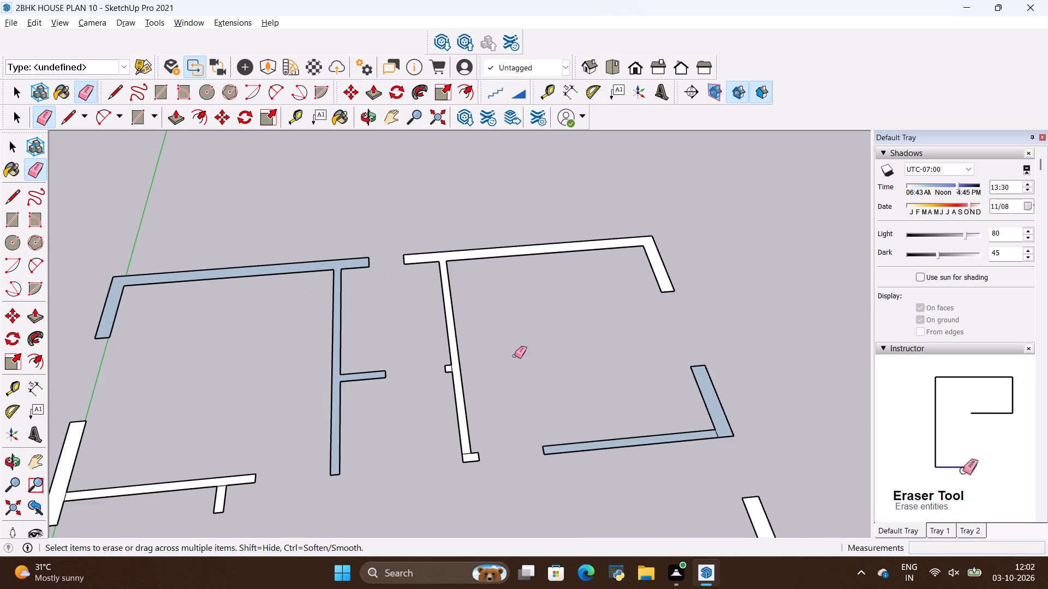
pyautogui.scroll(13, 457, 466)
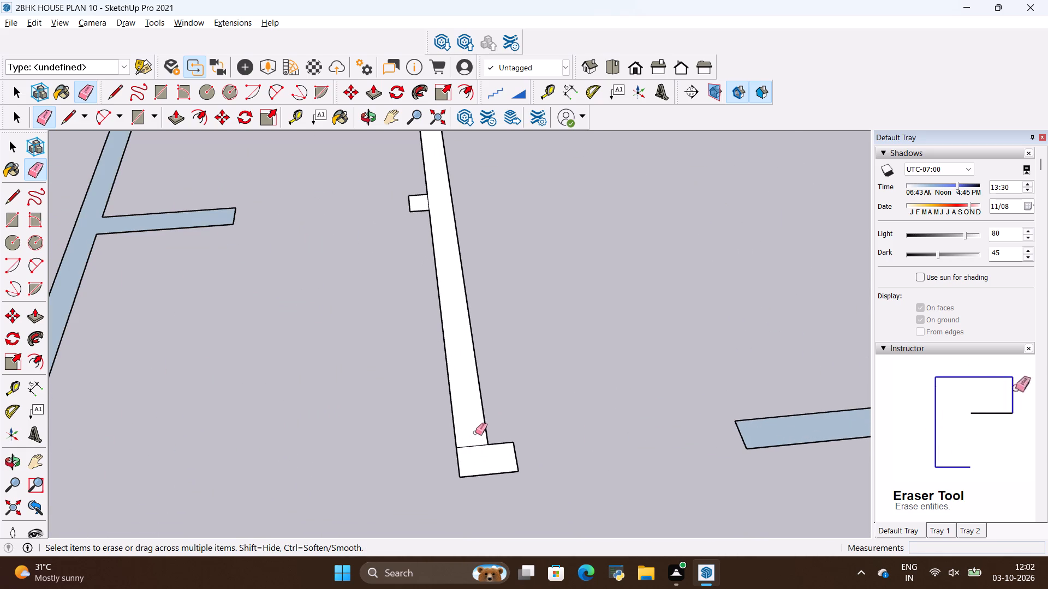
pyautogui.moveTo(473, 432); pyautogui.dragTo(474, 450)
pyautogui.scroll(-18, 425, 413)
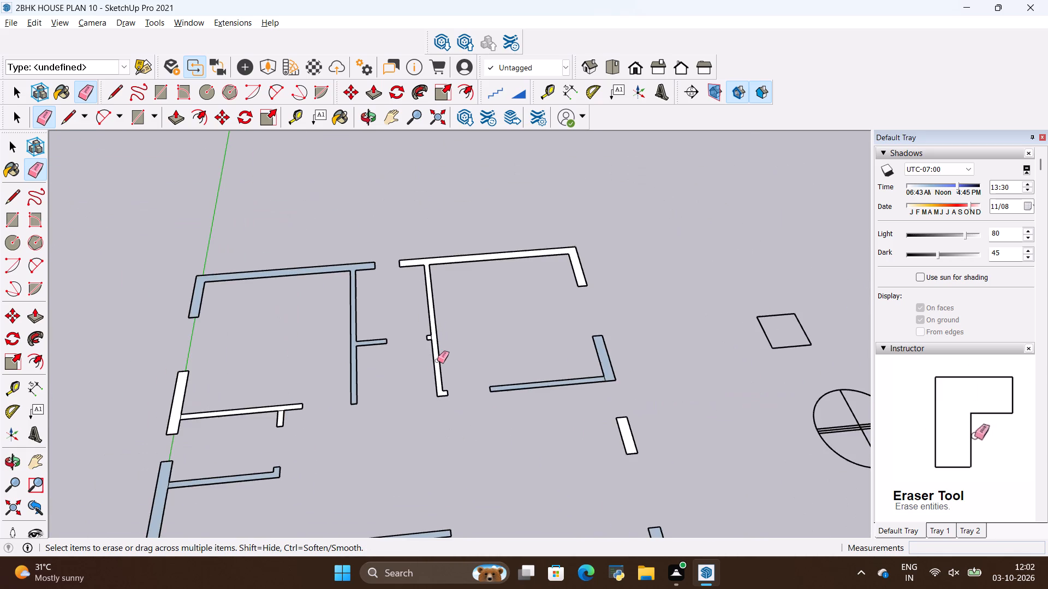
# Undo the recent erasures until the doors, windows and staircase lines are back in the floor plan.
pyautogui.scroll(-12, 437, 360)
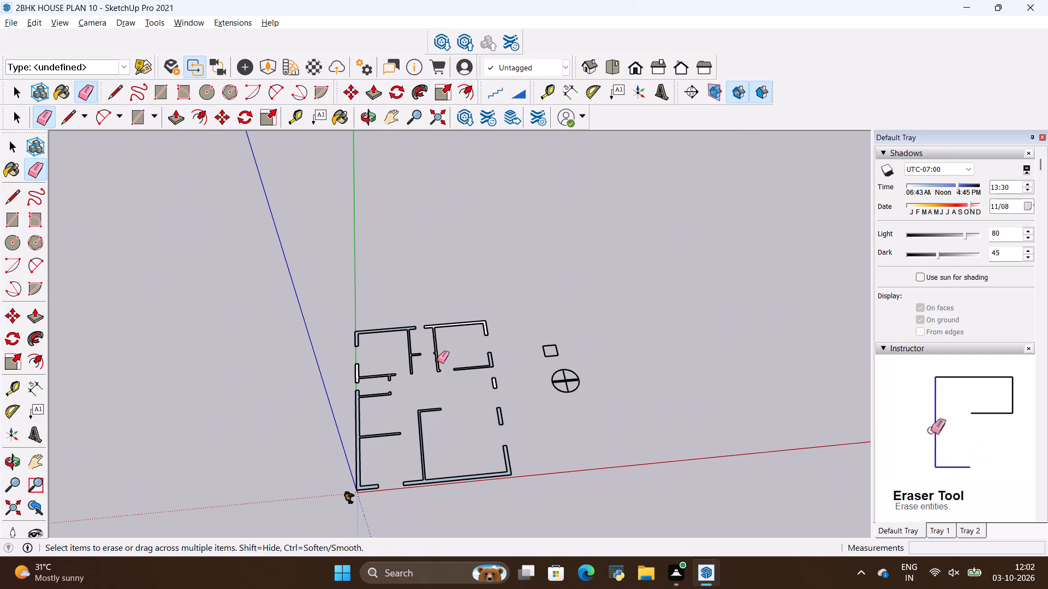
pyautogui.hotkey('alt', 'BackSpace')
pyautogui.hotkey('alt', 'BackSpace')
pyautogui.hotkey('alt', 'BackSpace')
pyautogui.hotkey('alt', 'BackSpace')
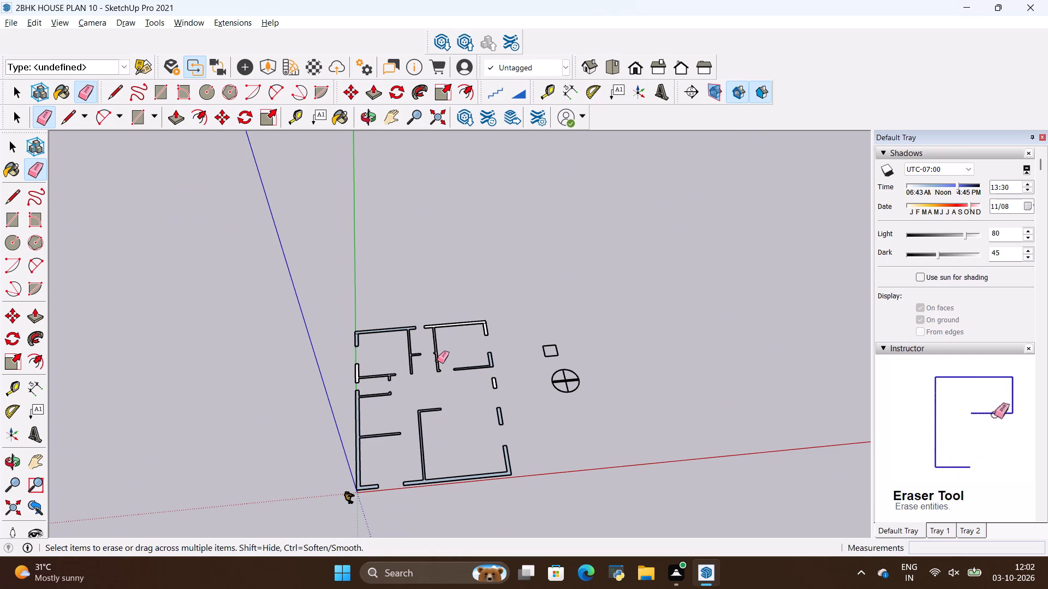
pyautogui.hotkey('alt', 'BackSpace')
pyautogui.hotkey('alt', 'BackSpace')
pyautogui.hotkey('alt', 'BackSpace')
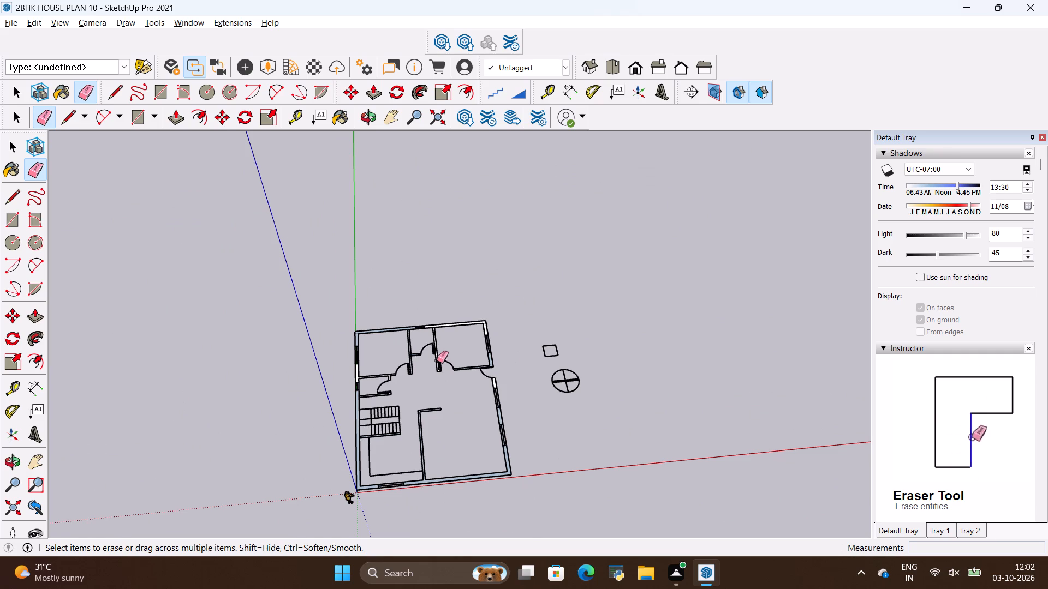
# Erase the dividing line where the upper-right room's partition meets the top exterior wall.
pyautogui.scroll(17, 434, 360)
pyautogui.scroll(3, 376, 290)
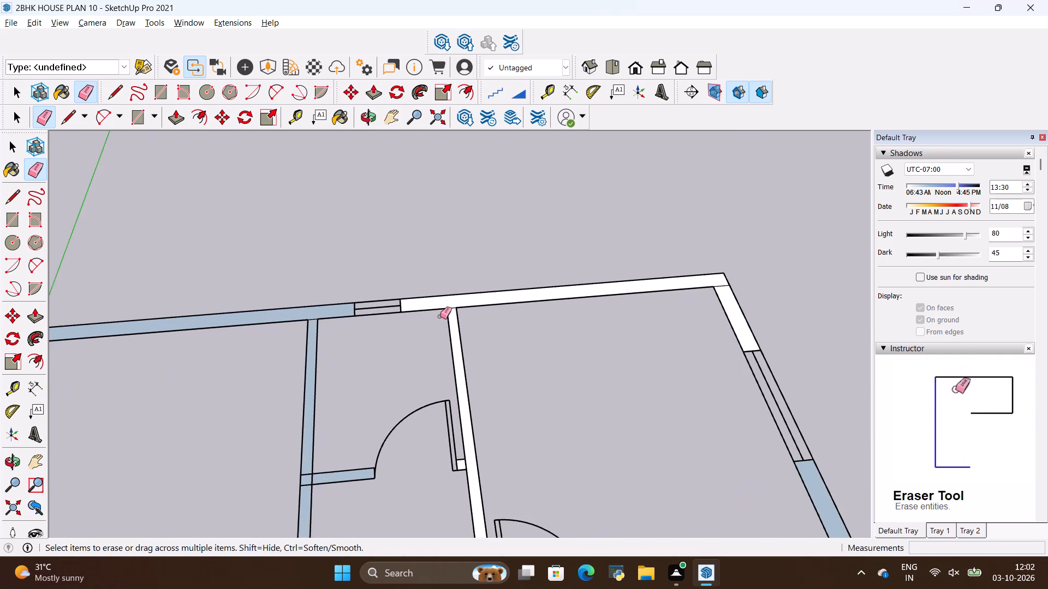
pyautogui.scroll(18, 440, 316)
pyautogui.moveTo(449, 294); pyautogui.dragTo(450, 314)
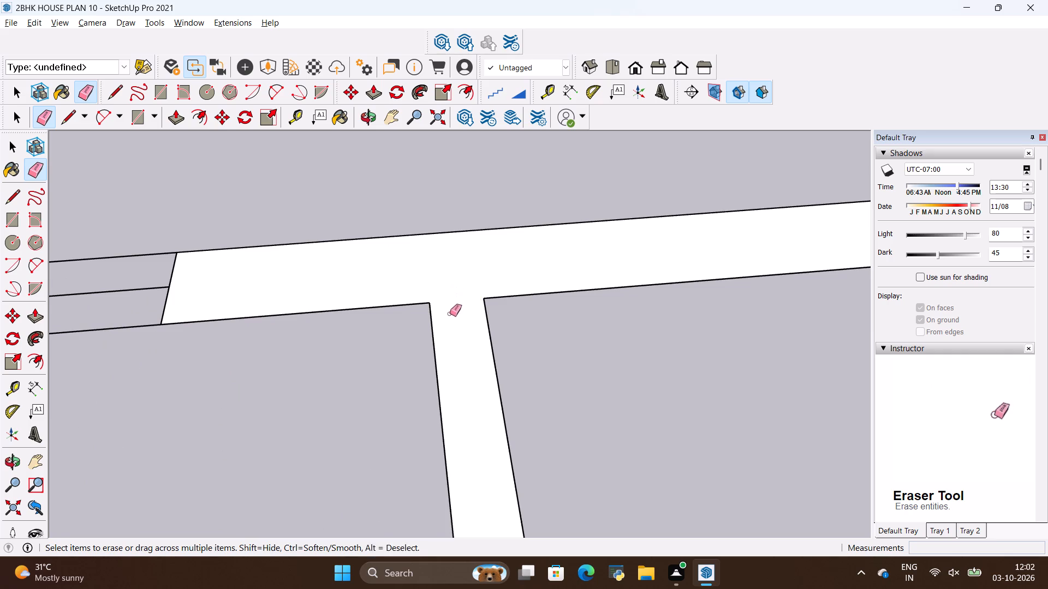
pyautogui.moveTo(450, 314); pyautogui.dragTo(450, 315)
pyautogui.scroll(-17, 449, 309)
pyautogui.scroll(-3, 450, 242)
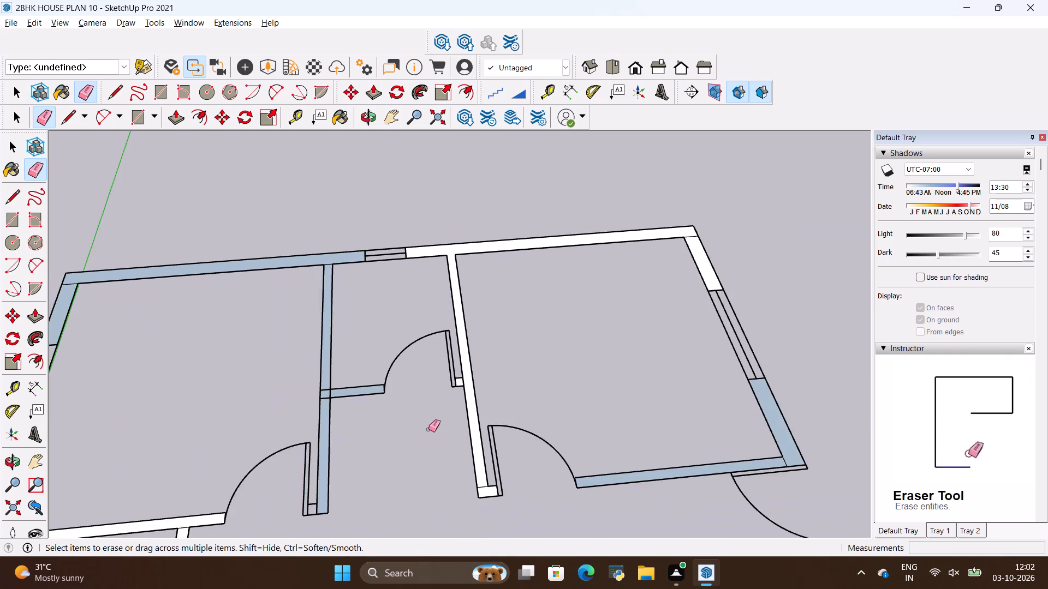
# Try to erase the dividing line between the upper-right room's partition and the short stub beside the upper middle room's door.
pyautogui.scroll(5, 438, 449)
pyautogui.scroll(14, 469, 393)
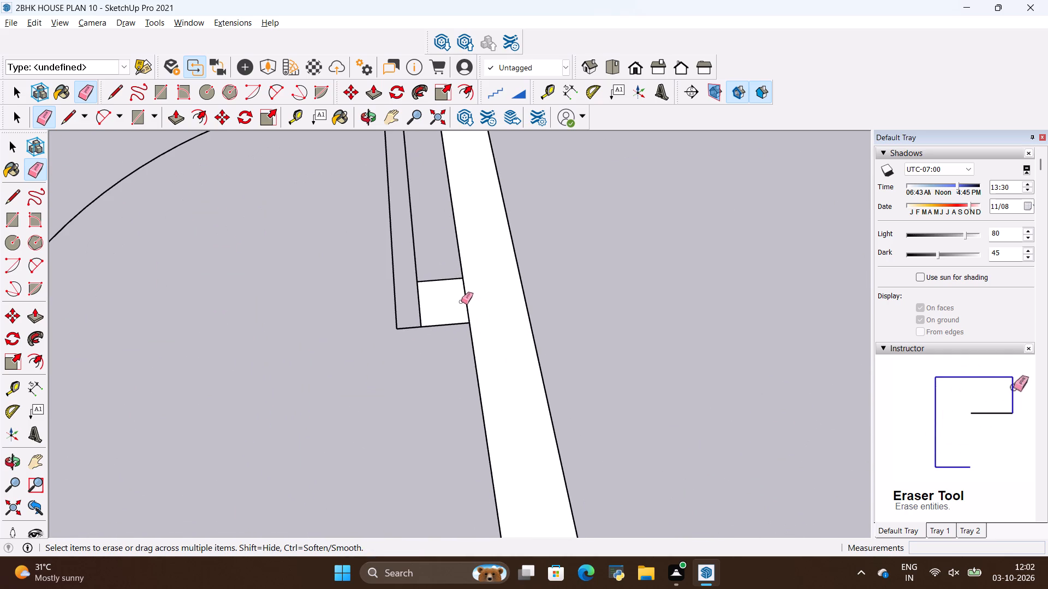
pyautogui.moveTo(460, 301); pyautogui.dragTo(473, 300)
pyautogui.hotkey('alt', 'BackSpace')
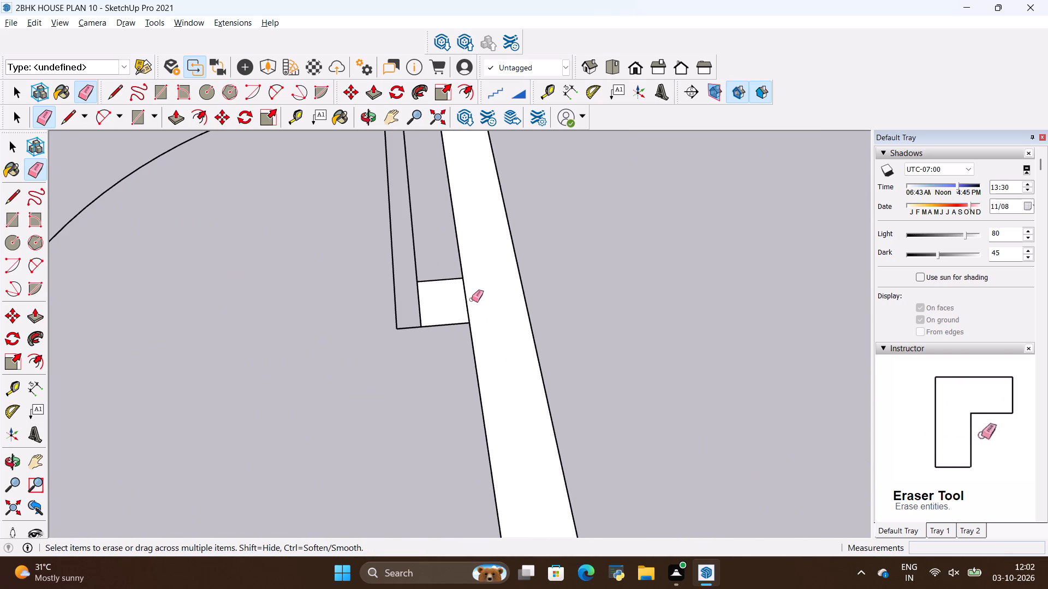
# Erase the dividing line at the door-side end of the upper-right room's partition.
pyautogui.scroll(-12, 472, 287)
pyautogui.scroll(6, 562, 539)
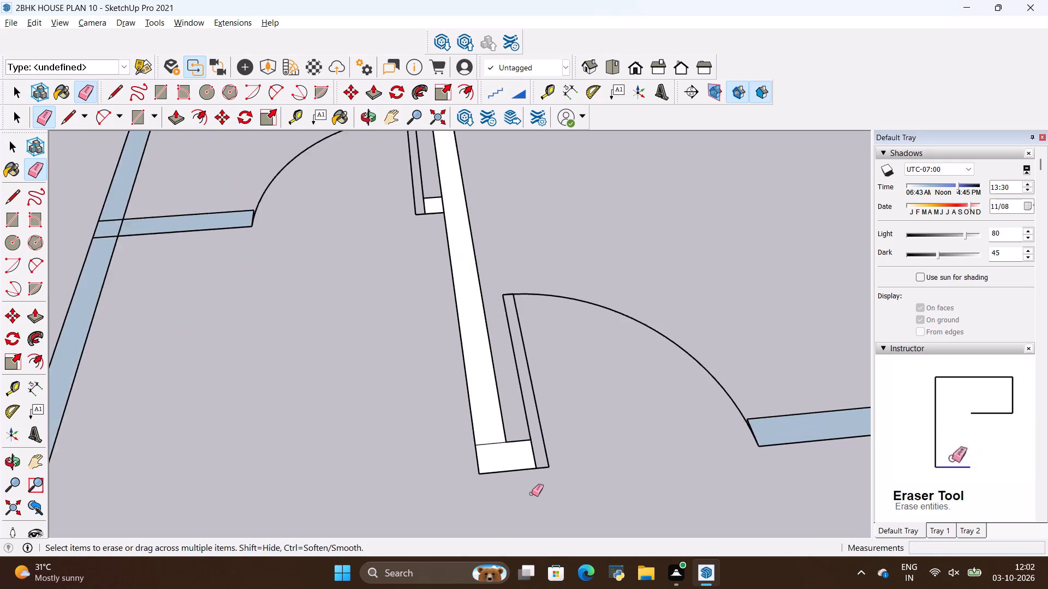
pyautogui.scroll(8, 532, 494)
pyautogui.moveTo(470, 377); pyautogui.dragTo(470, 392)
pyautogui.scroll(-3, 470, 408)
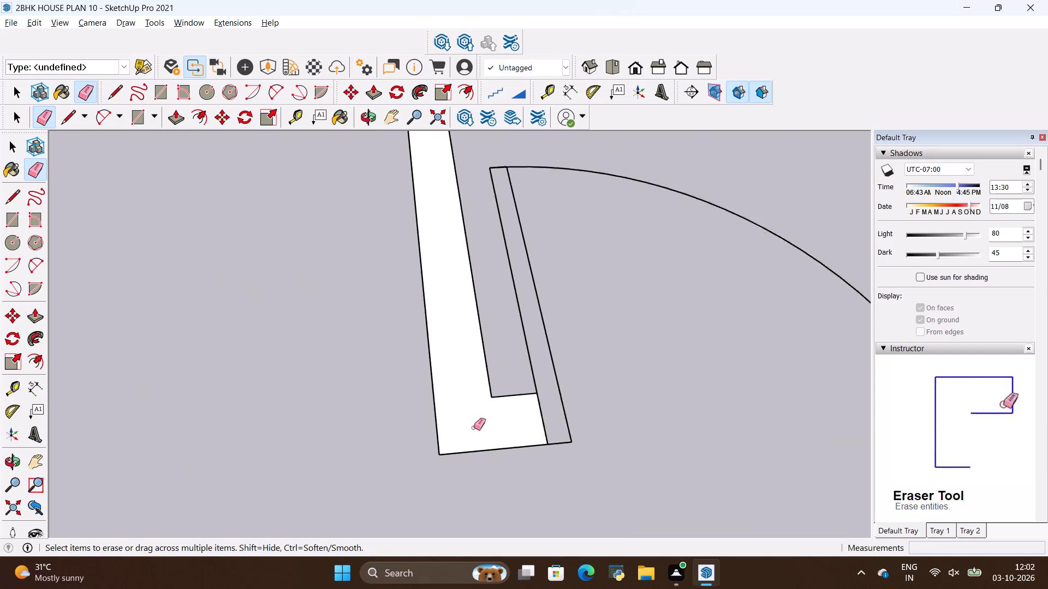
pyautogui.scroll(-17, 474, 428)
pyautogui.scroll(-4, 425, 423)
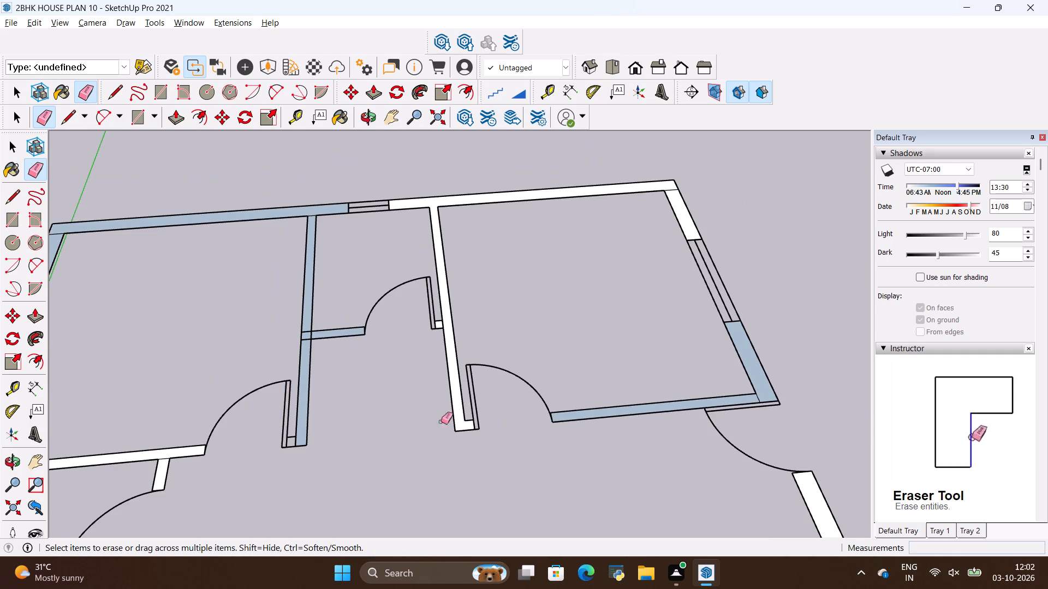
# Erase the dividing lines at the upper-right room's lower and upper outer wall corners.
pyautogui.scroll(15, 778, 396)
pyautogui.moveTo(751, 396); pyautogui.dragTo(743, 407)
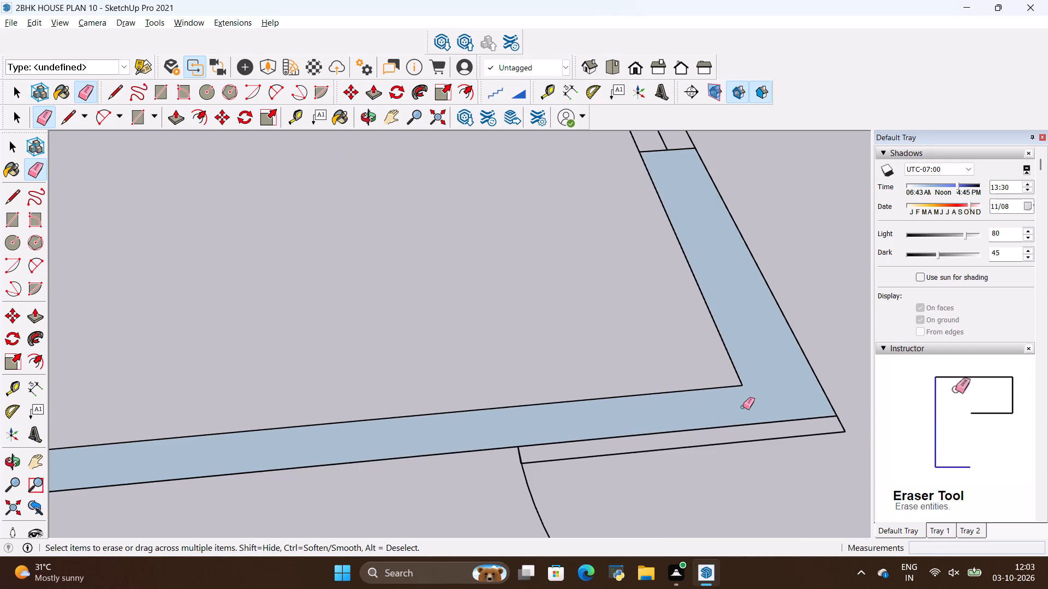
pyautogui.scroll(-19, 745, 405)
pyautogui.scroll(10, 695, 200)
pyautogui.moveTo(666, 234); pyautogui.dragTo(666, 251)
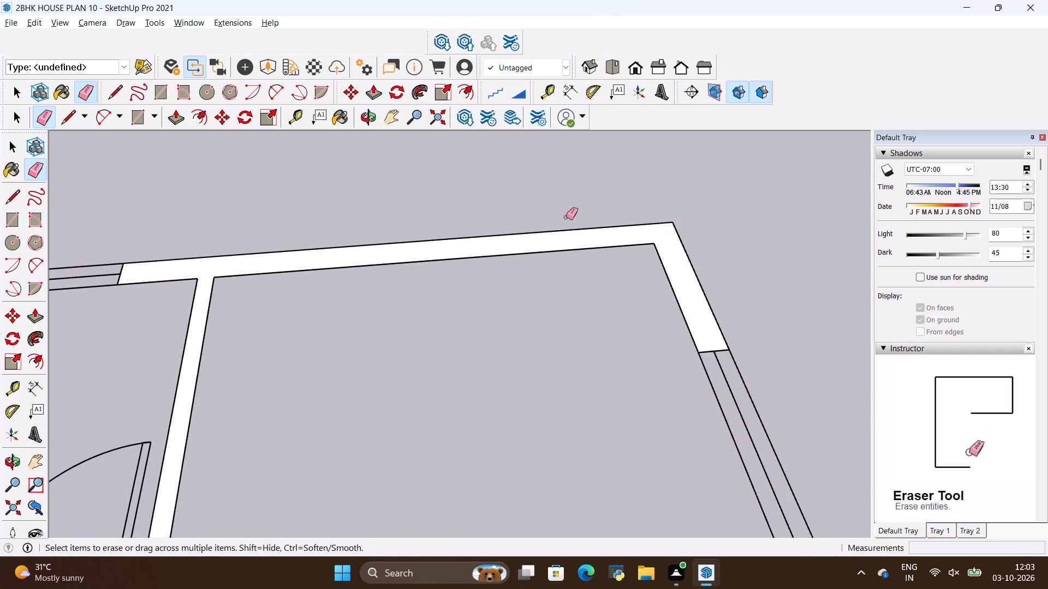
# Push/Pull the top exterior wall face of the upper-left room up to a height of 10'.
pyautogui.scroll(-18, 565, 217)
pyautogui.scroll(-5, 566, 208)
pyautogui.scroll(3, 384, 245)
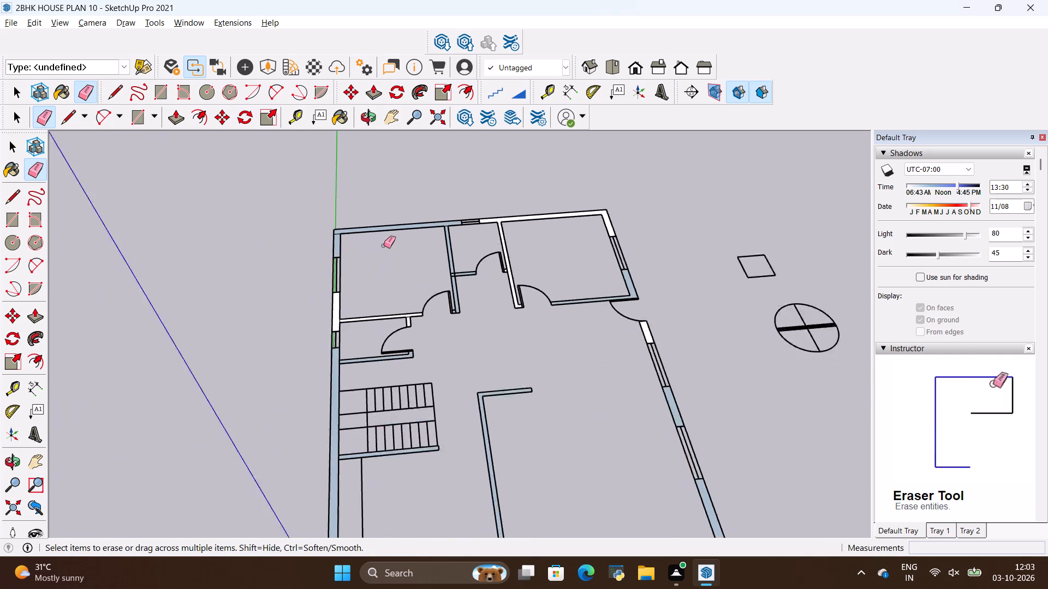
pyautogui.scroll(1, 384, 245)
pyautogui.press('p')
pyautogui.scroll(10, 388, 217)
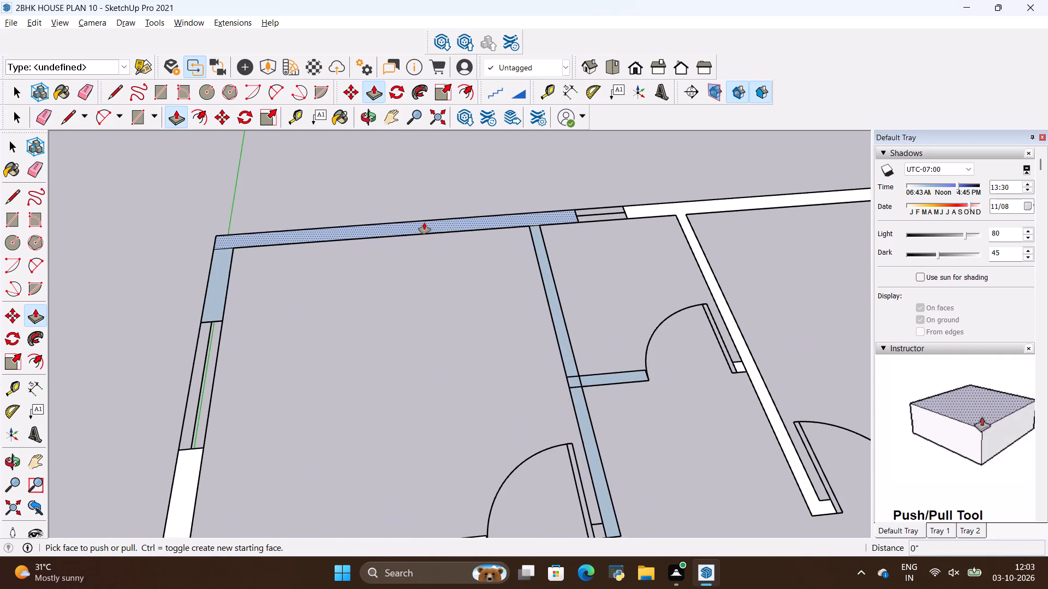
pyautogui.click(425, 224)
pyautogui.scroll(-5, 372, 200)
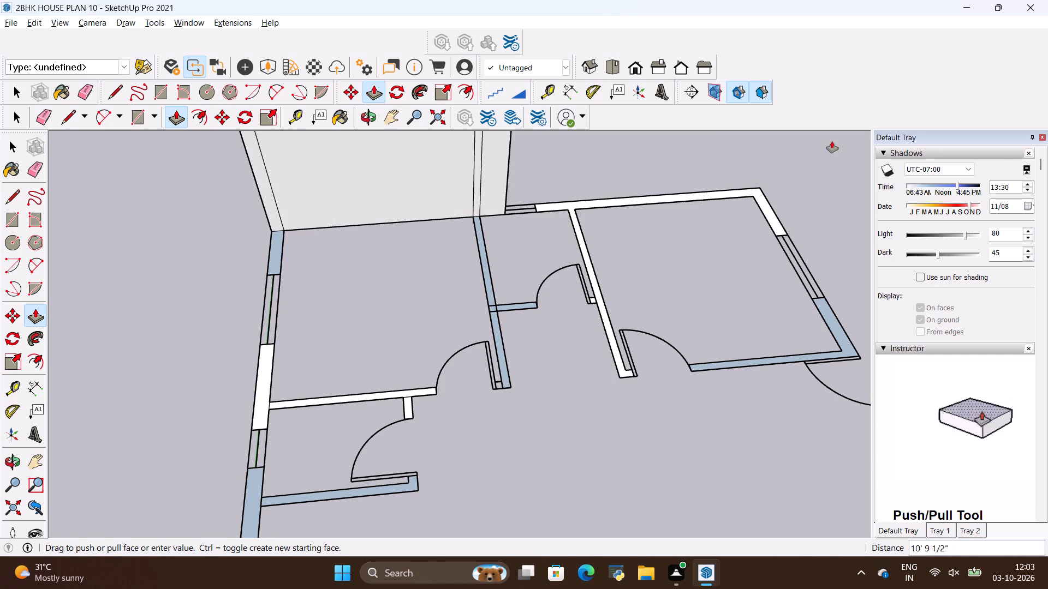
pyautogui.scroll(-2, 420, 383)
pyautogui.scroll(-10, 401, 299)
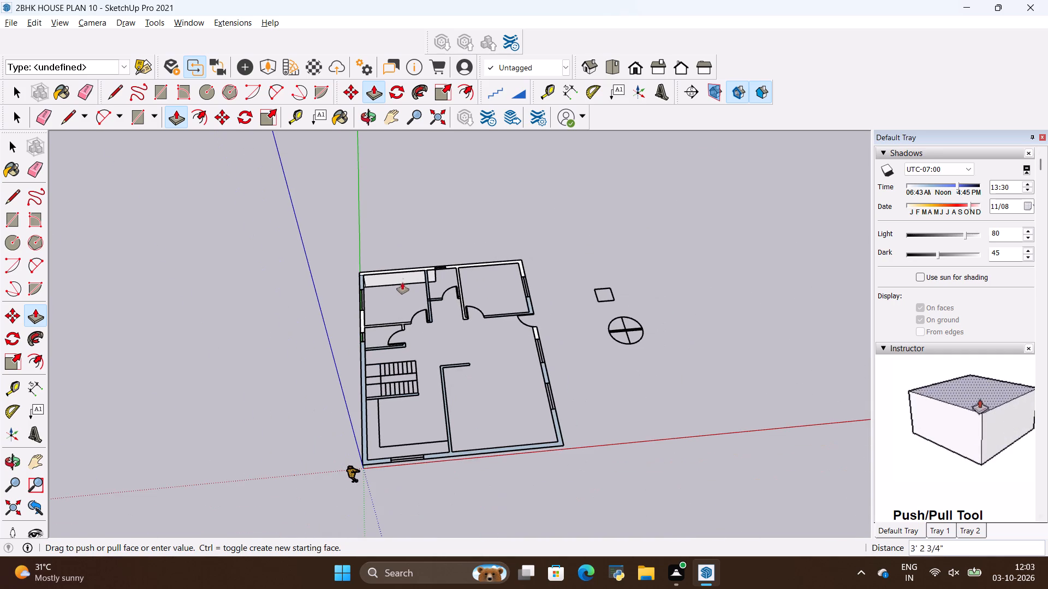
pyautogui.press('BackSpace')
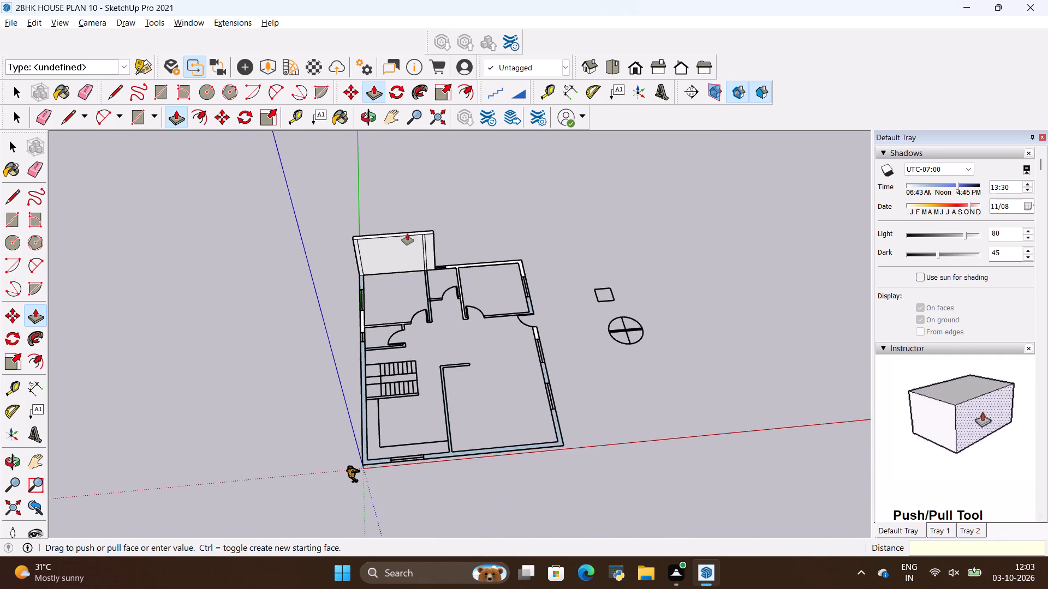
pyautogui.press('BackSpace')
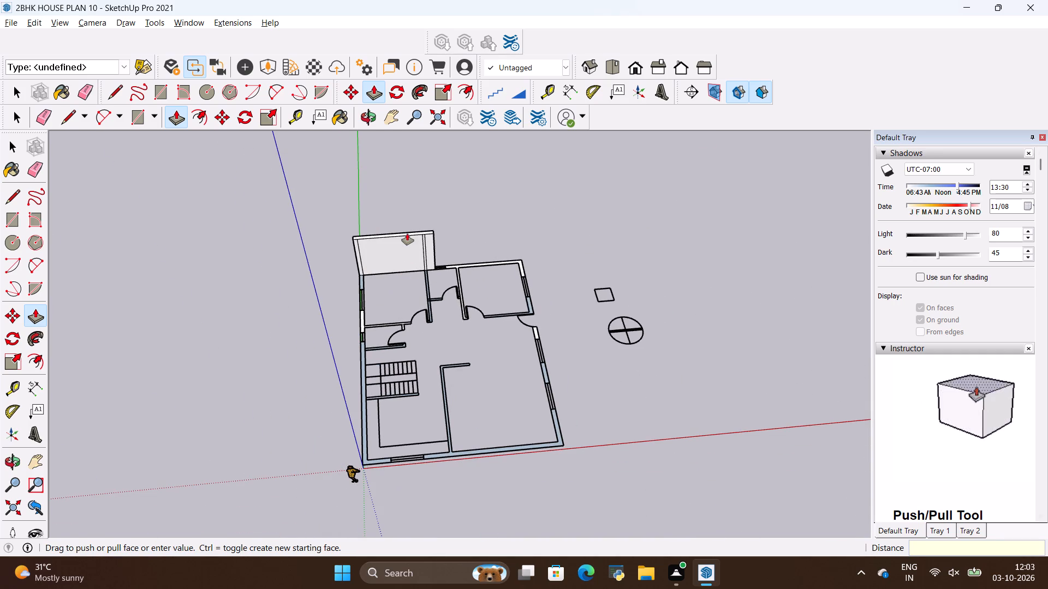
pyautogui.write("10'")
pyautogui.press('Return')
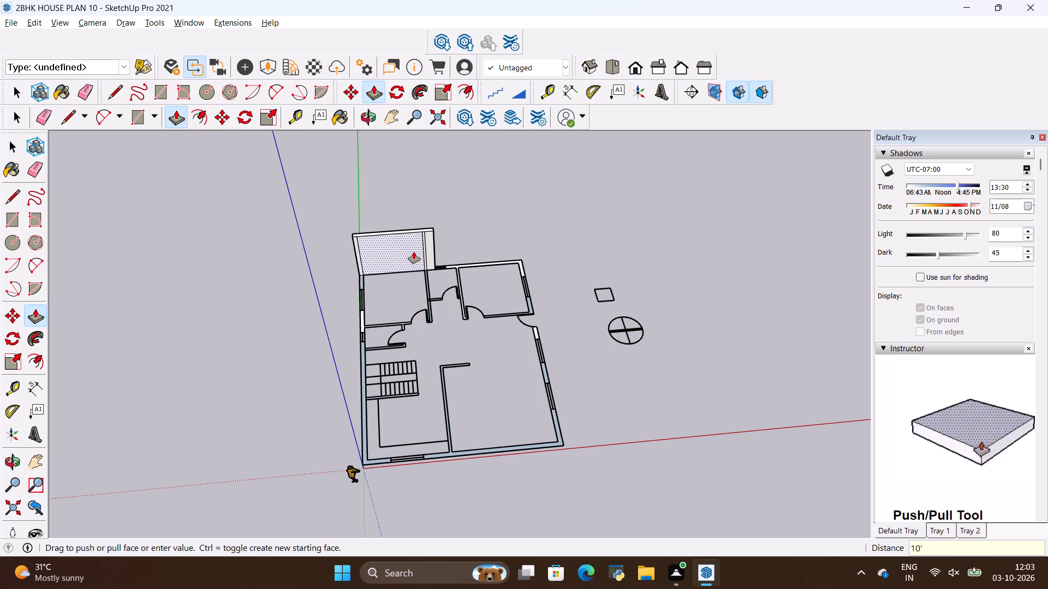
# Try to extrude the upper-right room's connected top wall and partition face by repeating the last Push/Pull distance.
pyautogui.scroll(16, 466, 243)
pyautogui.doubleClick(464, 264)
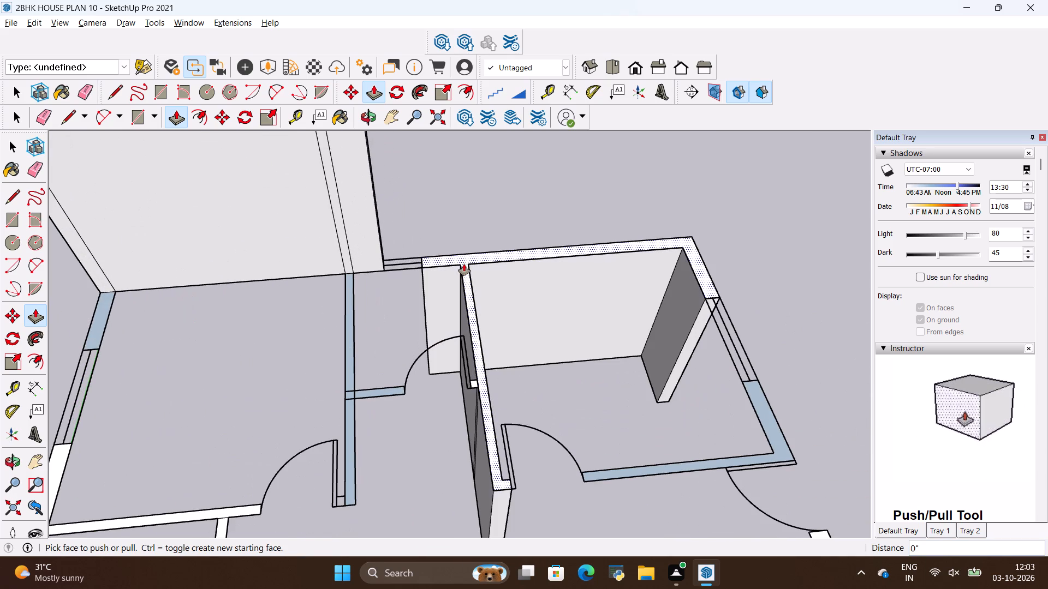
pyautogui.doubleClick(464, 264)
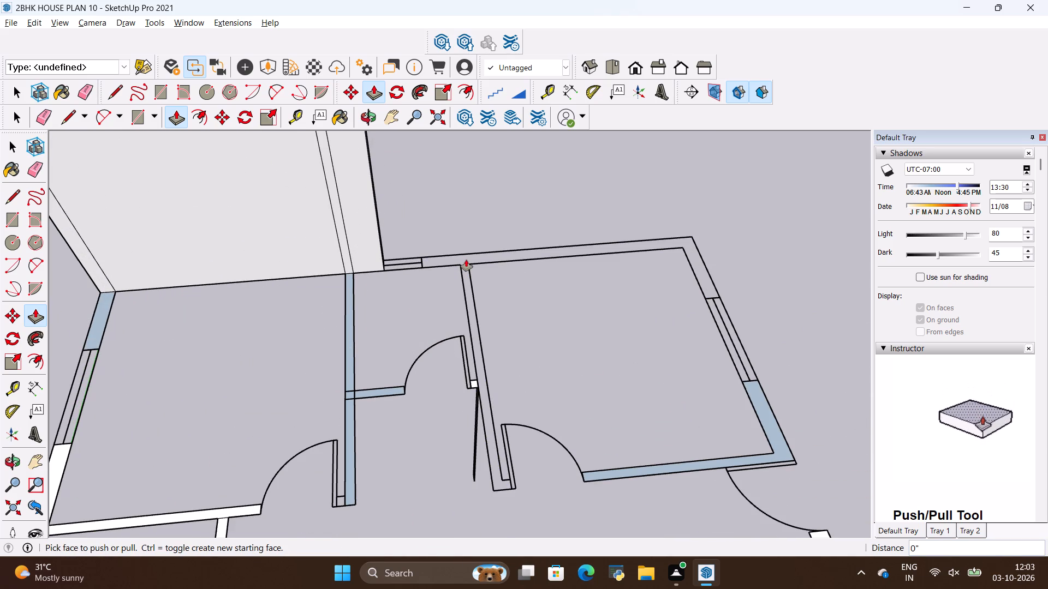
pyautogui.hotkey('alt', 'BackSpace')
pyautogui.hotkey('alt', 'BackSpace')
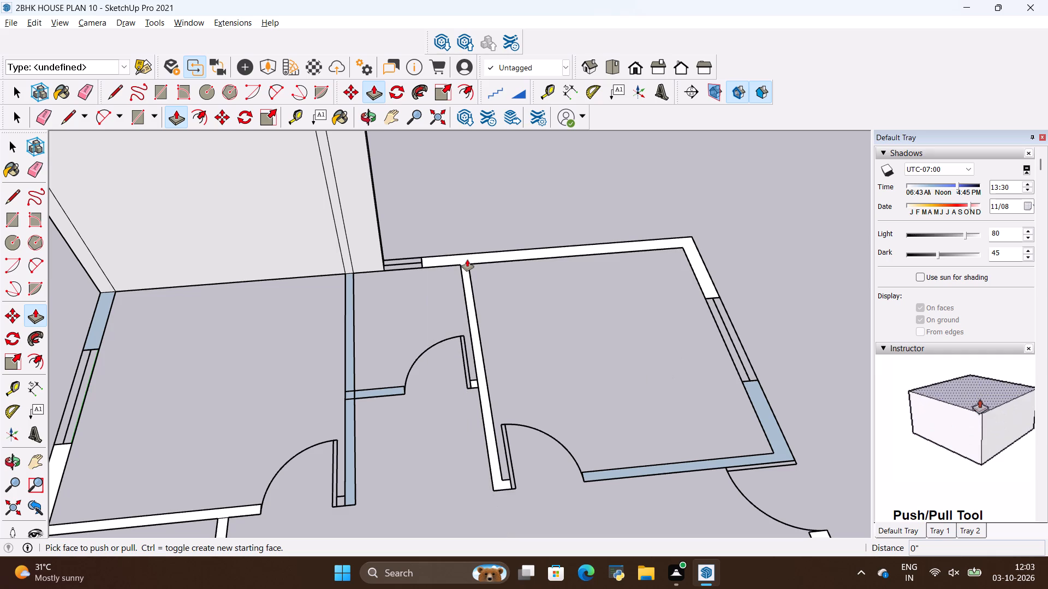
# Push/Pull the upper-right room's connected top wall and partition face up 10', level with the top of the raised upper-left wall.
pyautogui.click(465, 261)
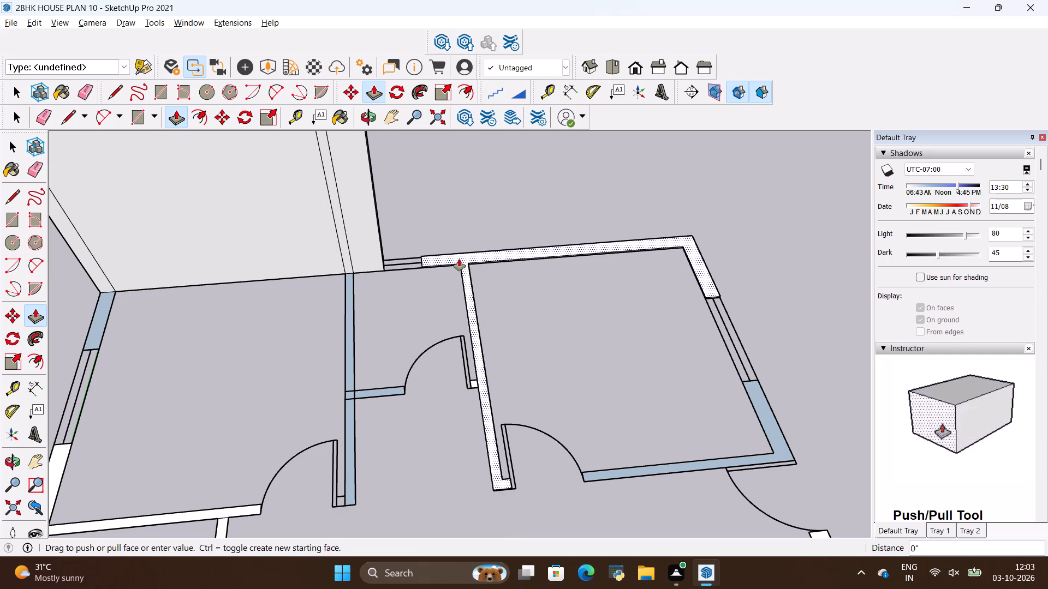
pyautogui.scroll(-9, 383, 232)
pyautogui.scroll(3, 373, 178)
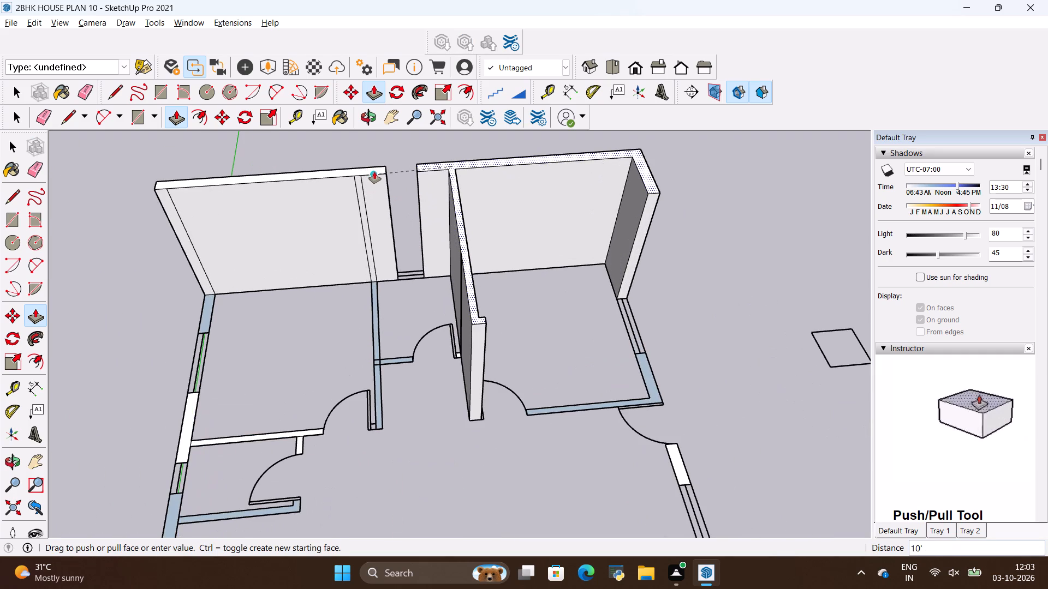
pyautogui.click(374, 172)
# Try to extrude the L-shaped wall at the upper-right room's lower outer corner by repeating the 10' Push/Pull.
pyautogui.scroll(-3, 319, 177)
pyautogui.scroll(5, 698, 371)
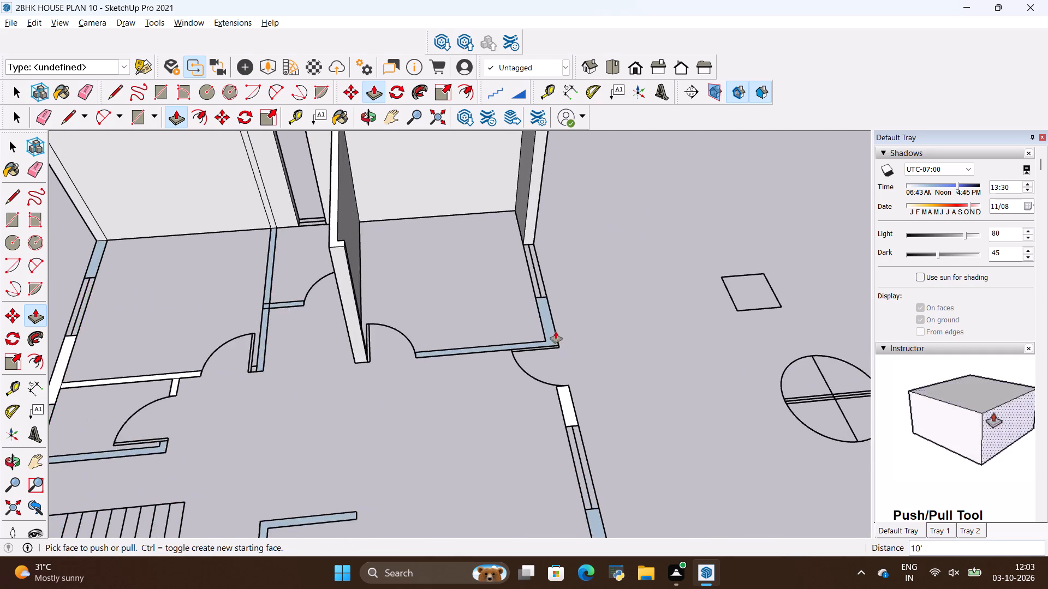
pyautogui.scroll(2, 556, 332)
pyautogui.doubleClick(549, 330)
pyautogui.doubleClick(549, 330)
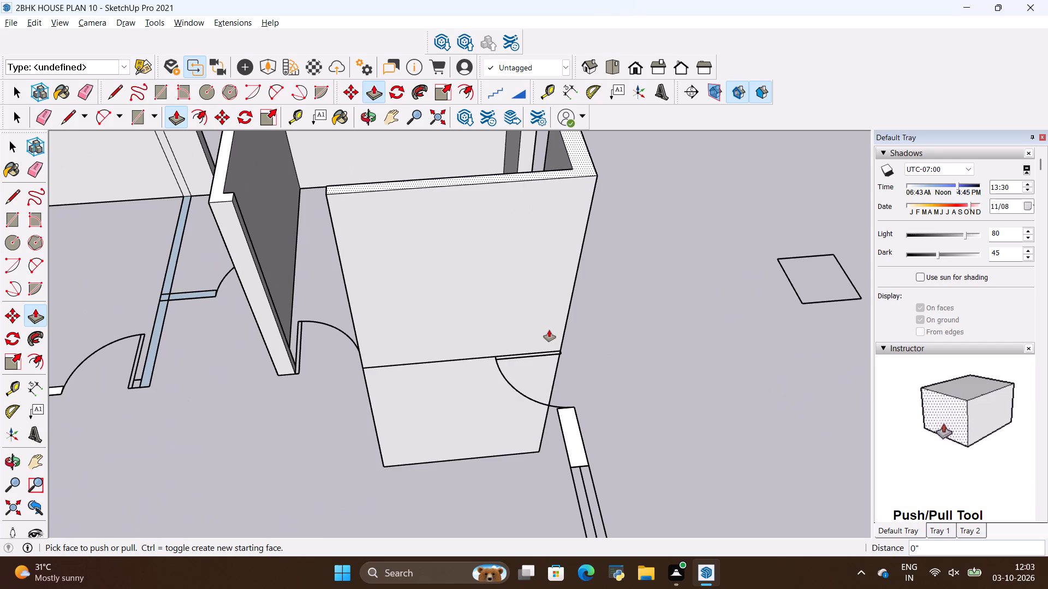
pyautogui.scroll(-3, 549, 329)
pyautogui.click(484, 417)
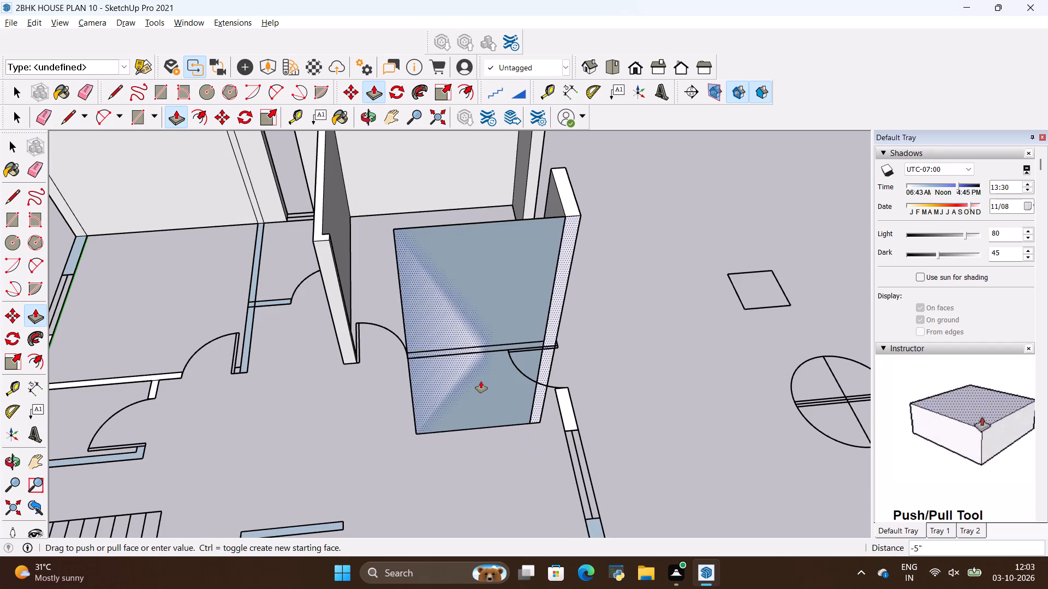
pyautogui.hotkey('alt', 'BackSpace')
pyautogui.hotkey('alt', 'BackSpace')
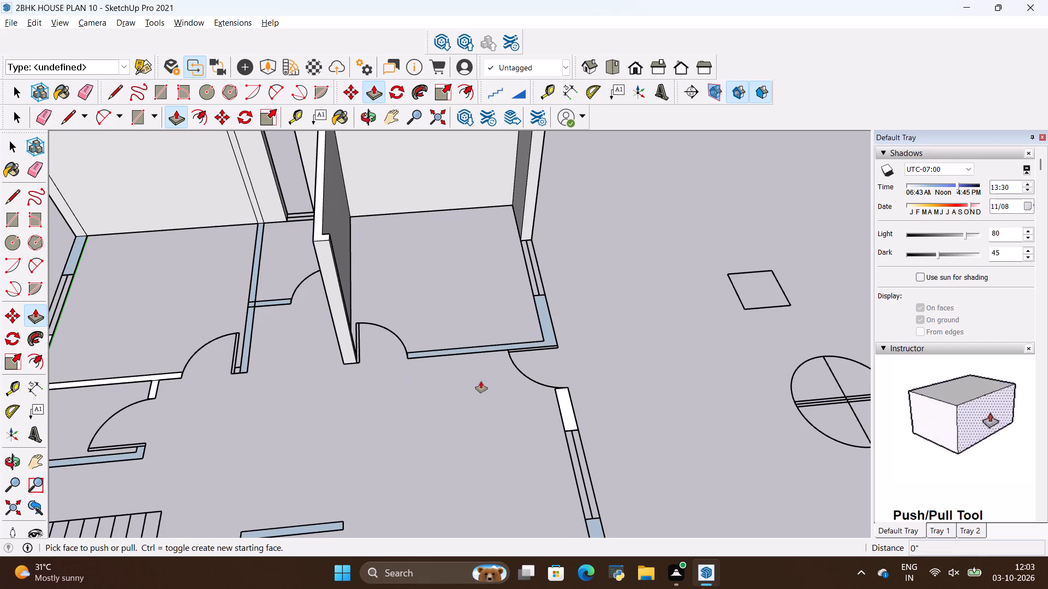
# Push/Pull the L-shaped wall at the upper-right room's lower outer corner up 10', level with the raised walls.
pyautogui.scroll(1, 559, 406)
pyautogui.click(547, 318)
pyautogui.scroll(-4, 550, 298)
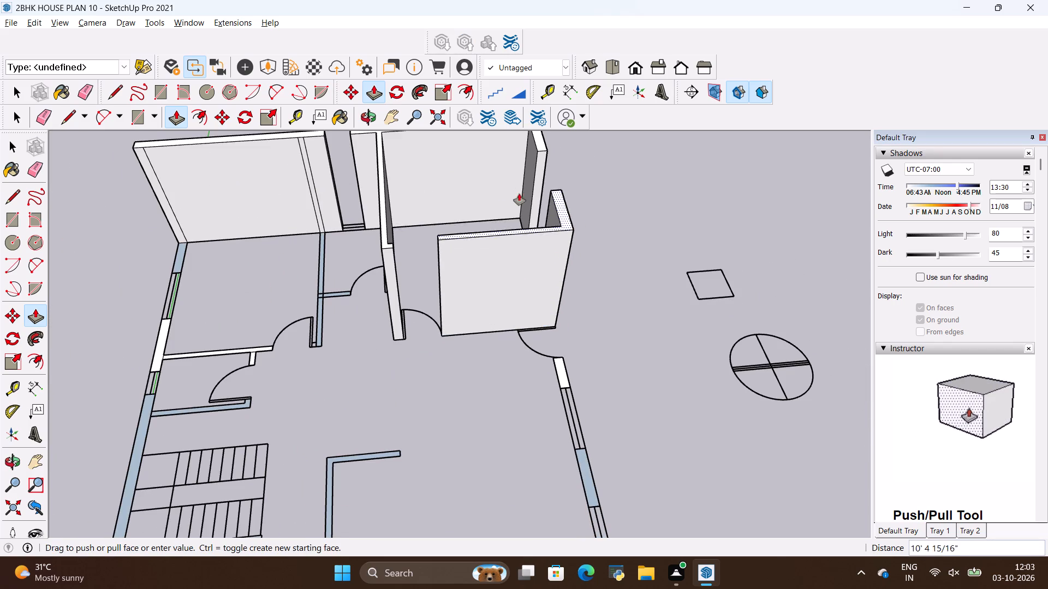
pyautogui.click(539, 141)
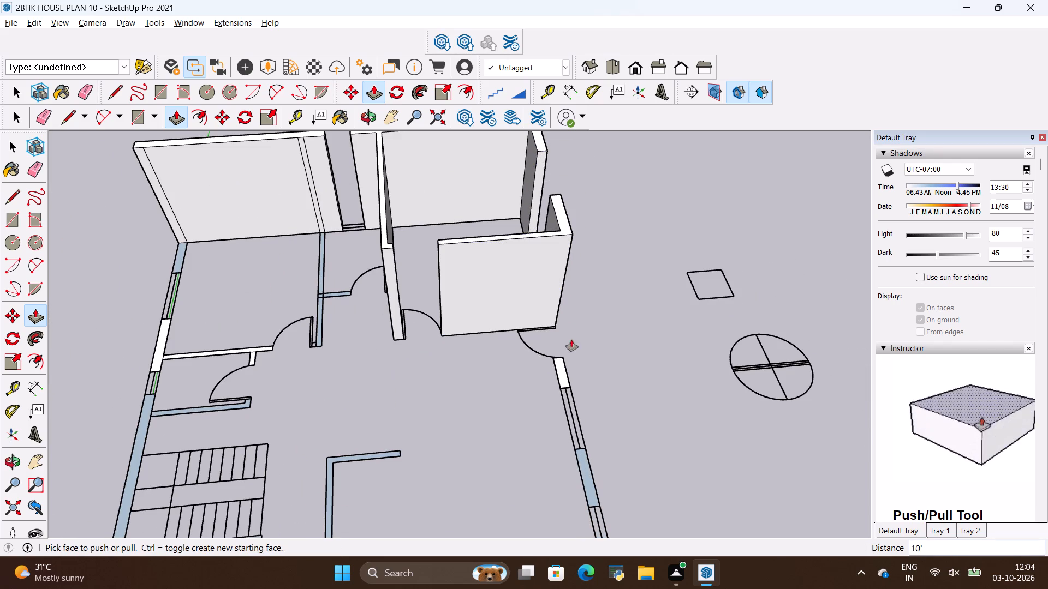
# Push/Pull the two separate right exterior wall segments below the upper-right room up 10', one after the other.
pyautogui.click(565, 375)
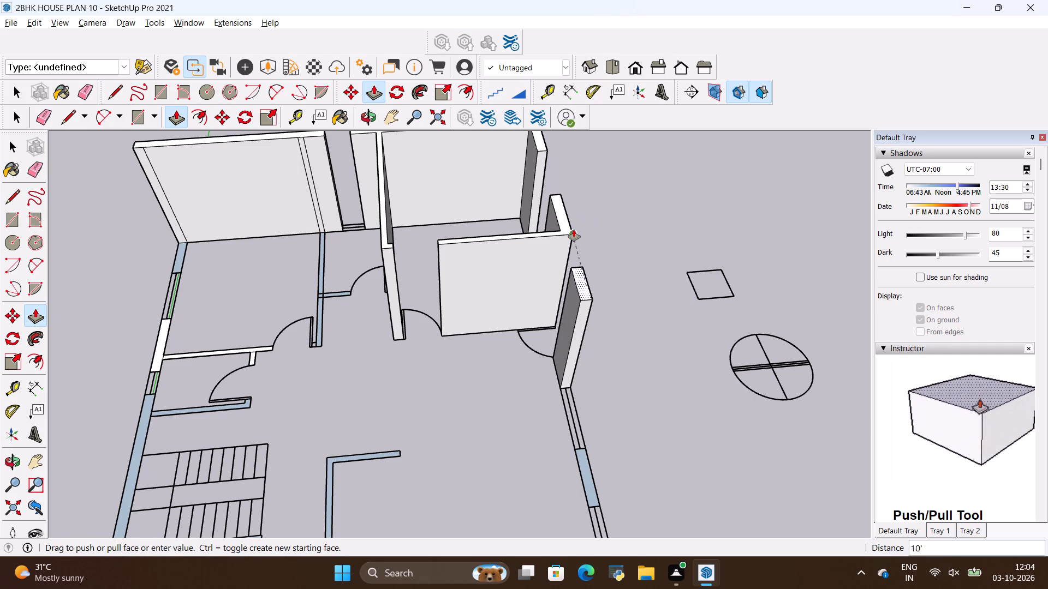
pyautogui.click(574, 230)
pyautogui.scroll(-5, 550, 243)
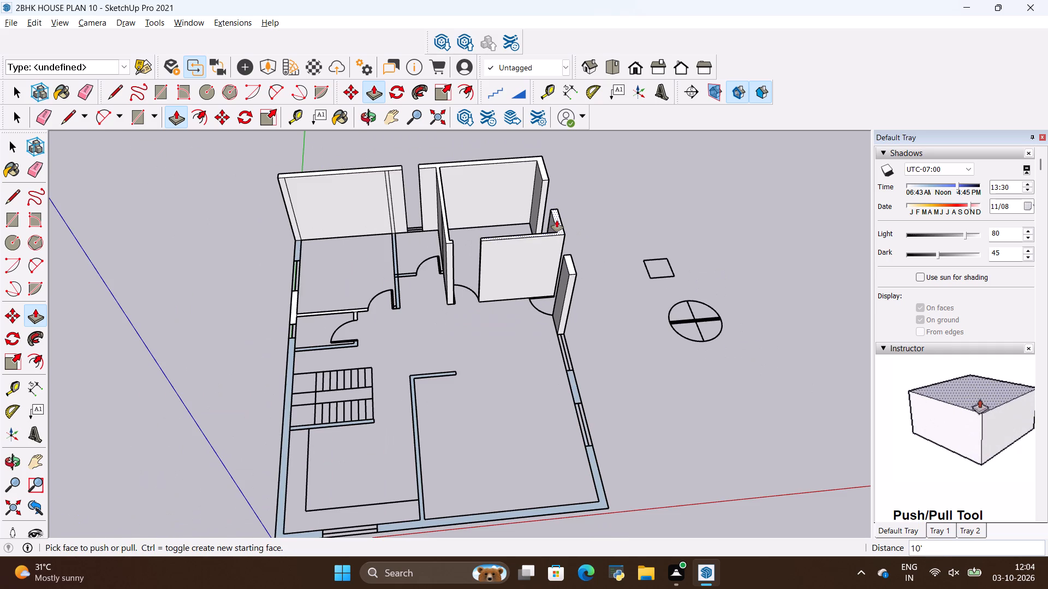
pyautogui.scroll(-1, 557, 220)
pyautogui.scroll(4, 561, 367)
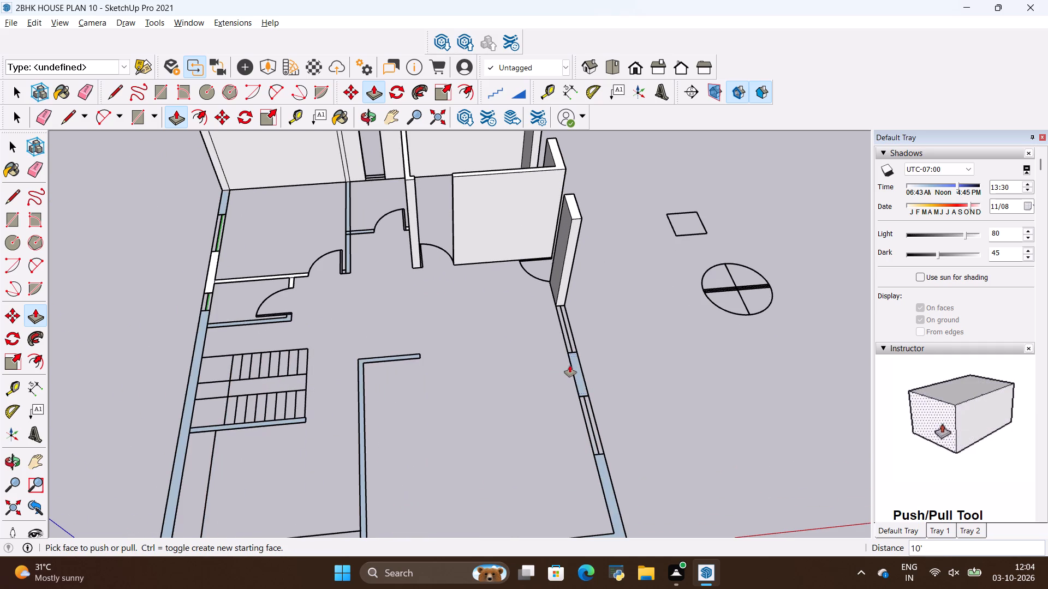
pyautogui.click(576, 364)
pyautogui.click(577, 202)
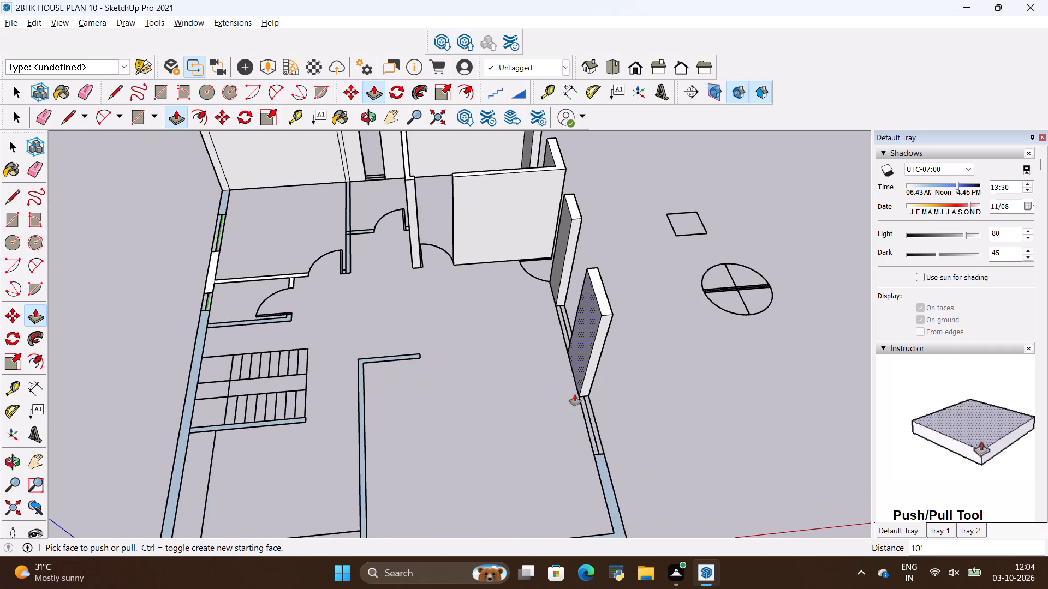
# Push/Pull the connected lower-right exterior corner, front wall and long interior partition up level with the neighbouring 10' walls.
pyautogui.click(608, 472)
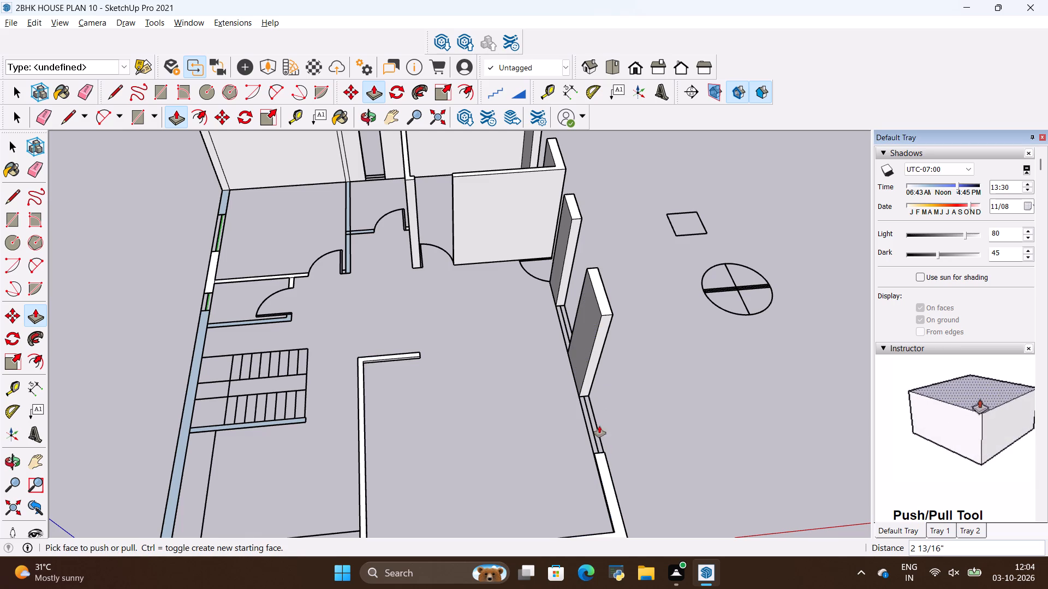
pyautogui.click(603, 465)
pyautogui.click(605, 302)
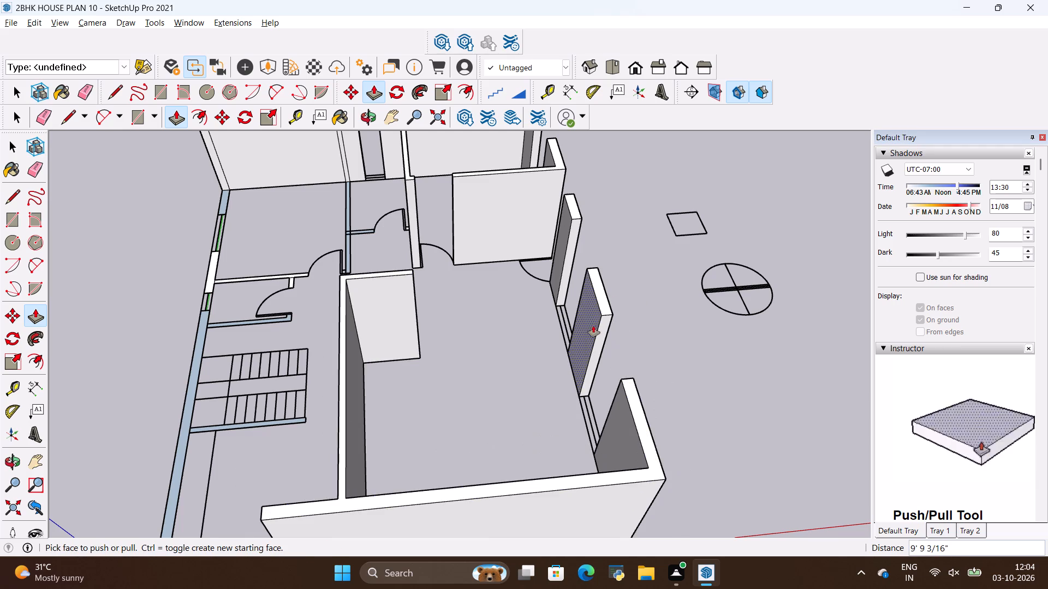
# Push/Pull the short left exterior wall piece at the upper-left room's outer corner up 10'.
pyautogui.scroll(-4, 593, 327)
pyautogui.scroll(3, 433, 400)
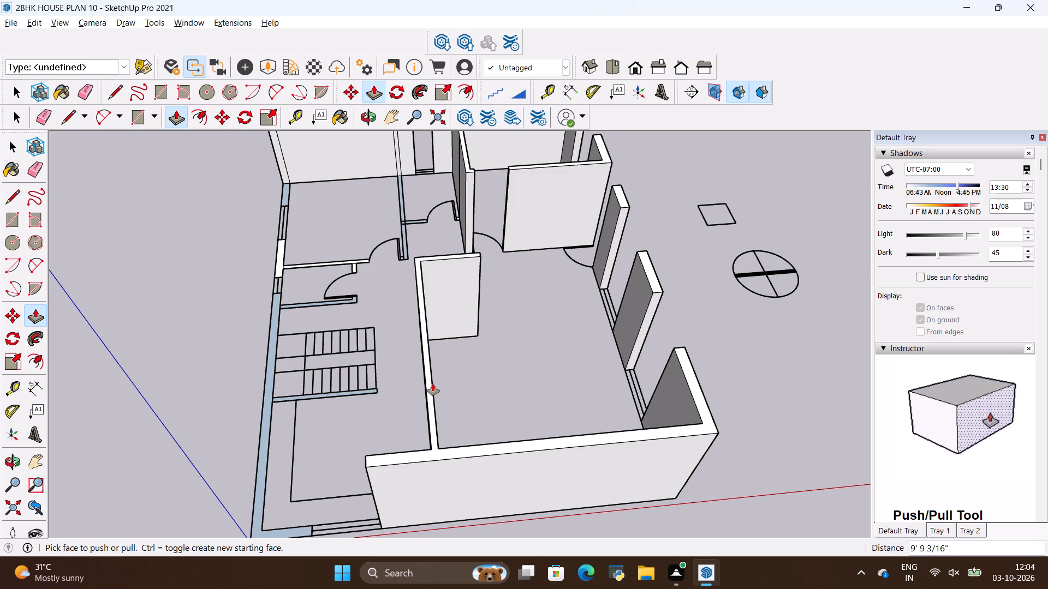
pyautogui.scroll(-2, 542, 460)
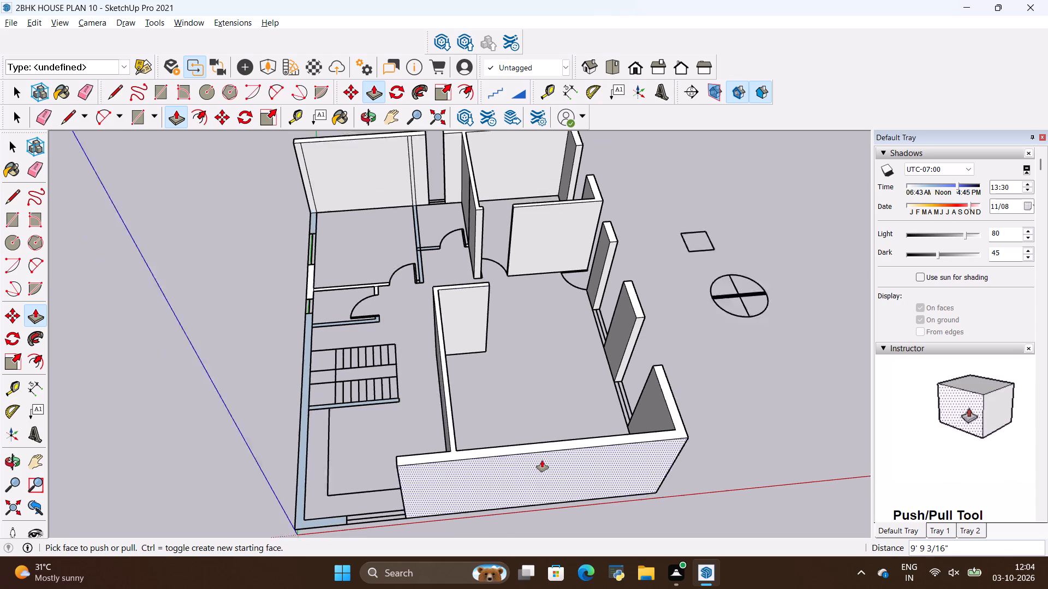
pyautogui.scroll(-2, 542, 460)
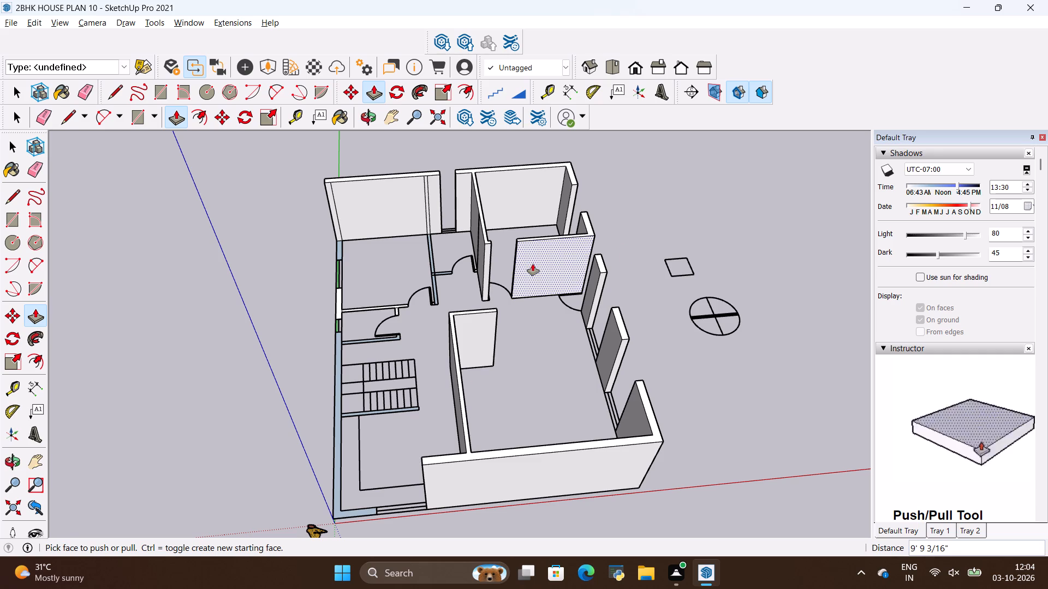
pyautogui.scroll(3, 331, 268)
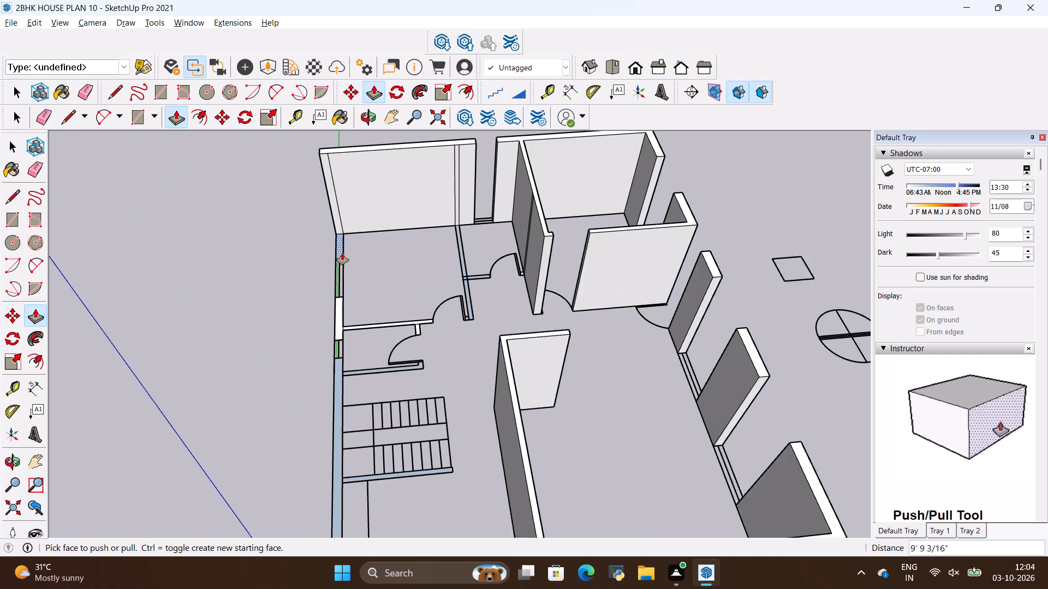
pyautogui.scroll(6, 342, 251)
pyautogui.click(338, 248)
pyautogui.scroll(-4, 302, 238)
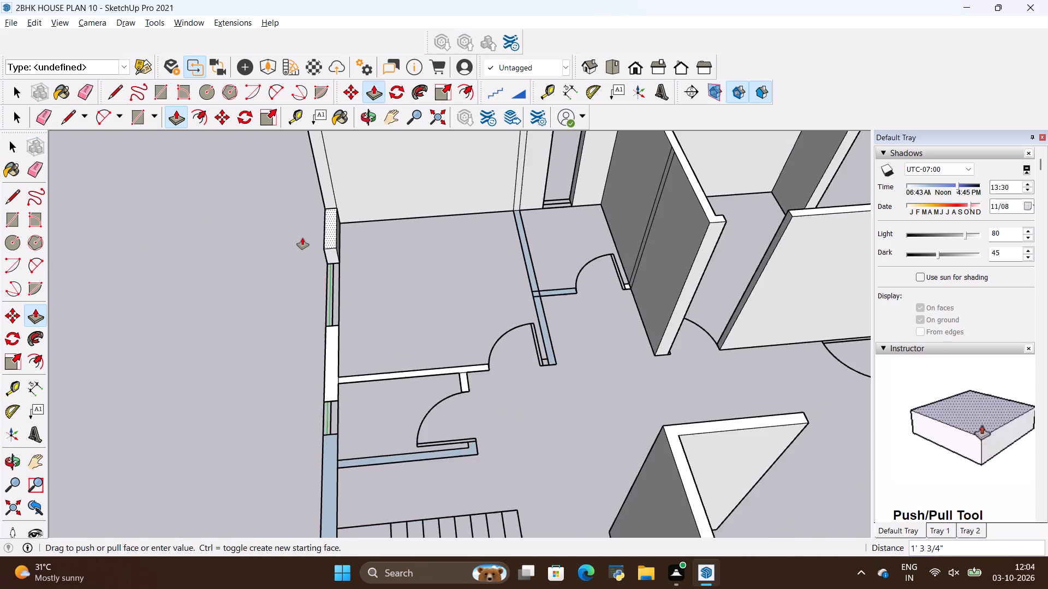
pyautogui.scroll(-10, 302, 237)
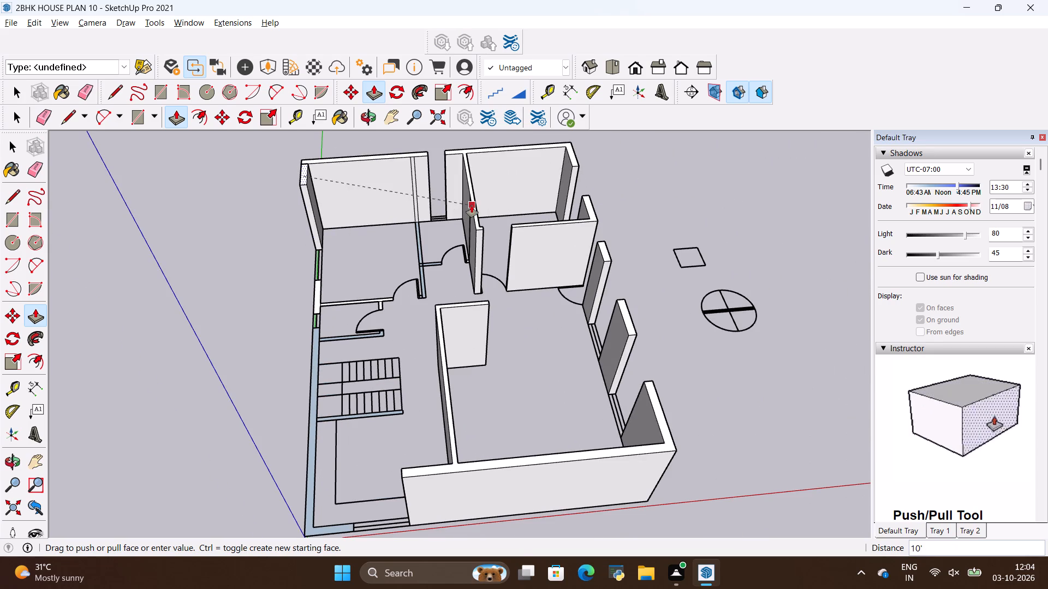
pyautogui.click(473, 206)
# Push/Pull the long partition on the inner side of the upper-left room up 10' to match the adjacent wall.
pyautogui.scroll(14, 414, 249)
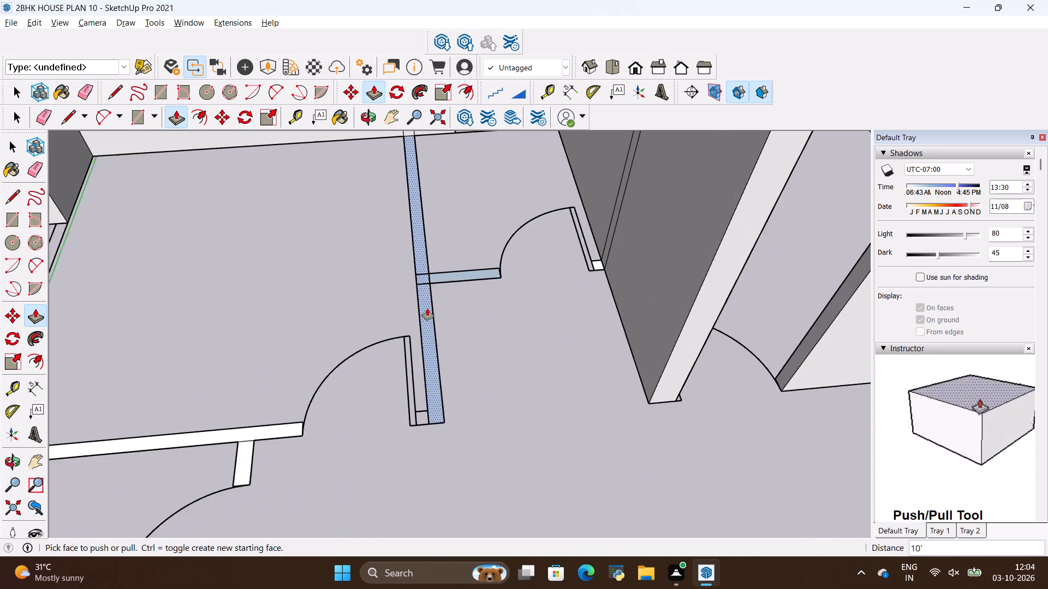
pyautogui.scroll(4, 427, 309)
pyautogui.click(420, 240)
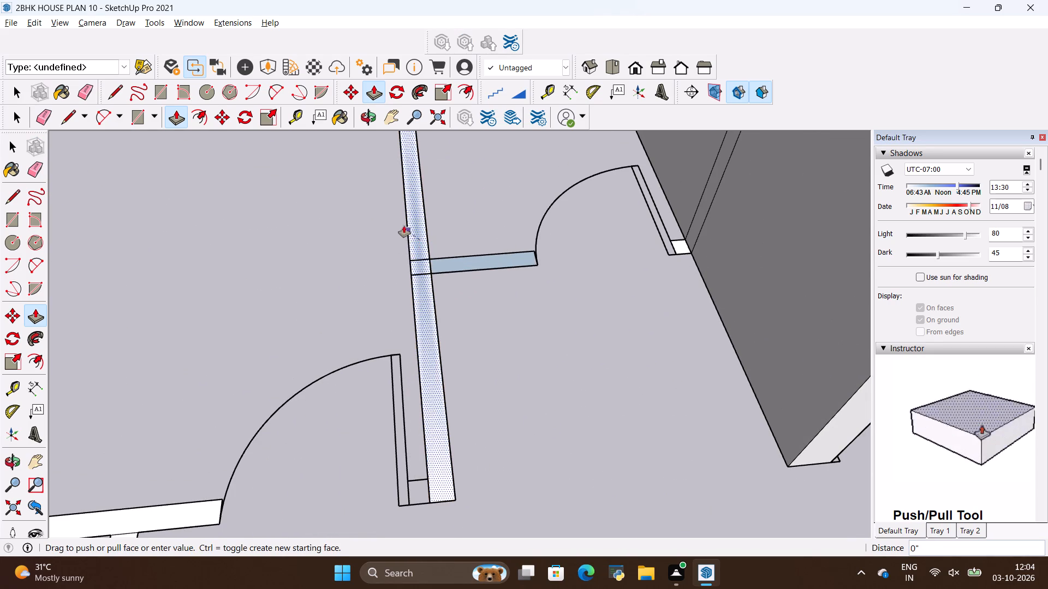
pyautogui.scroll(-16, 312, 225)
pyautogui.scroll(-4, 365, 238)
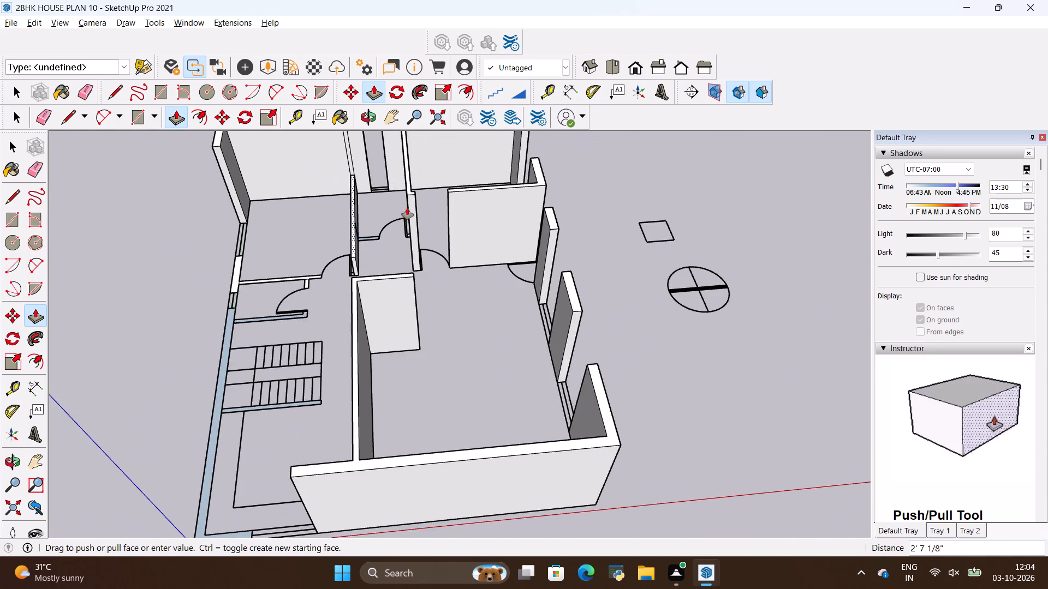
pyautogui.scroll(10, 413, 191)
pyautogui.click(406, 193)
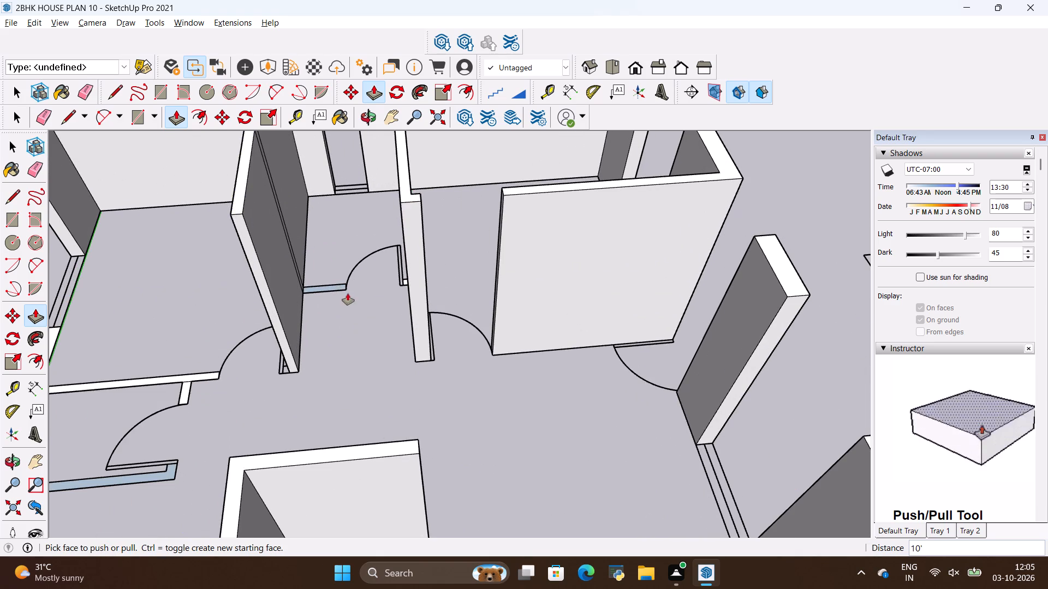
# Push/Pull the short cross wall beside the door between the two upper rooms up 10'.
pyautogui.scroll(6, 343, 287)
pyautogui.click(329, 287)
pyautogui.scroll(-2, 315, 286)
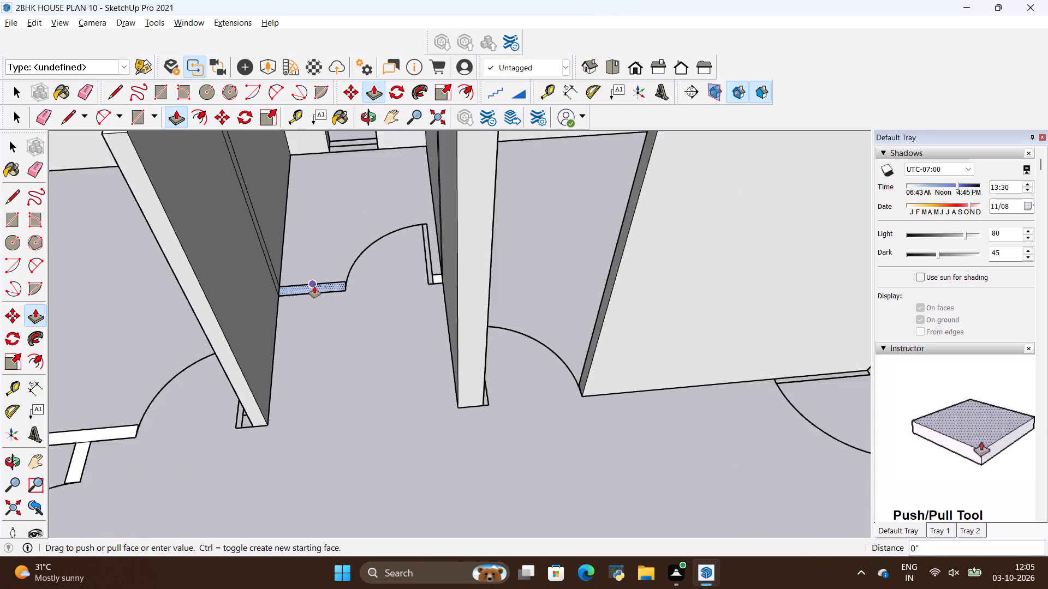
pyautogui.scroll(-8, 314, 286)
pyautogui.click(360, 230)
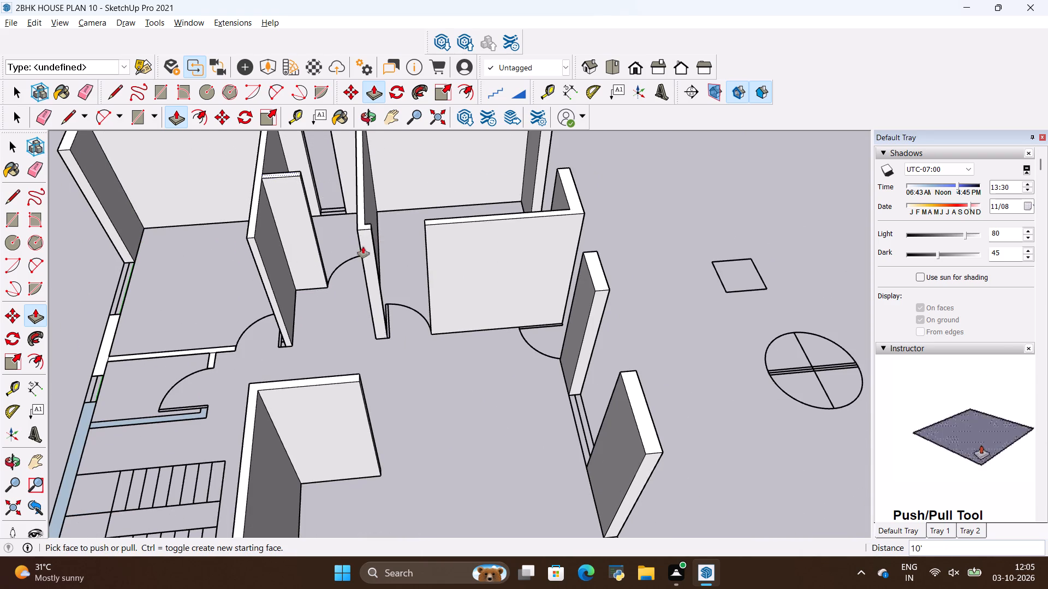
# Push/Pull the left exterior wall segment between the two window openings up 10'.
pyautogui.scroll(-11, 383, 274)
pyautogui.scroll(10, 300, 297)
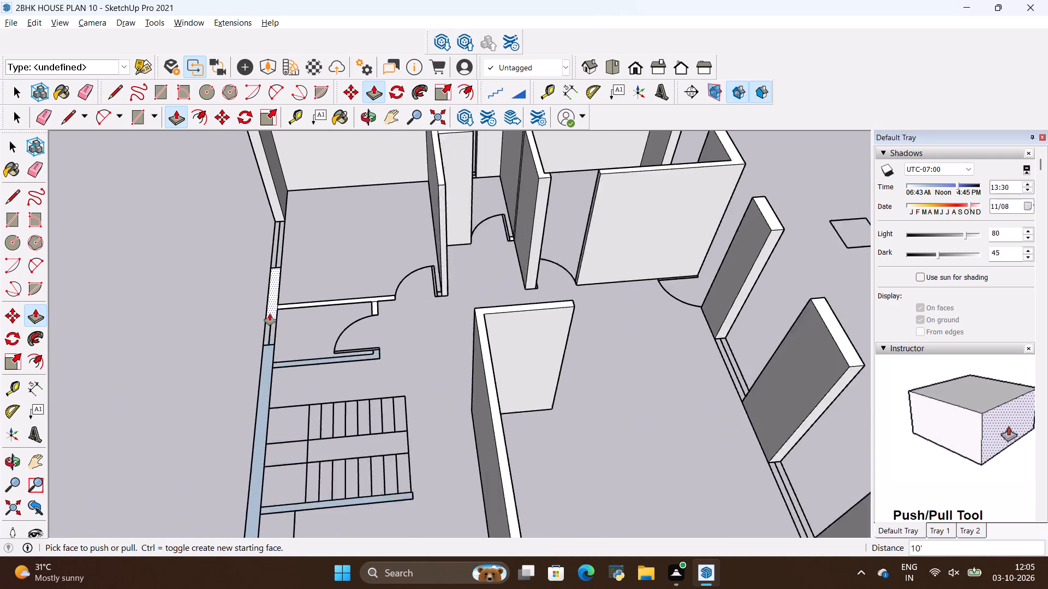
pyautogui.scroll(9, 270, 314)
pyautogui.click(277, 283)
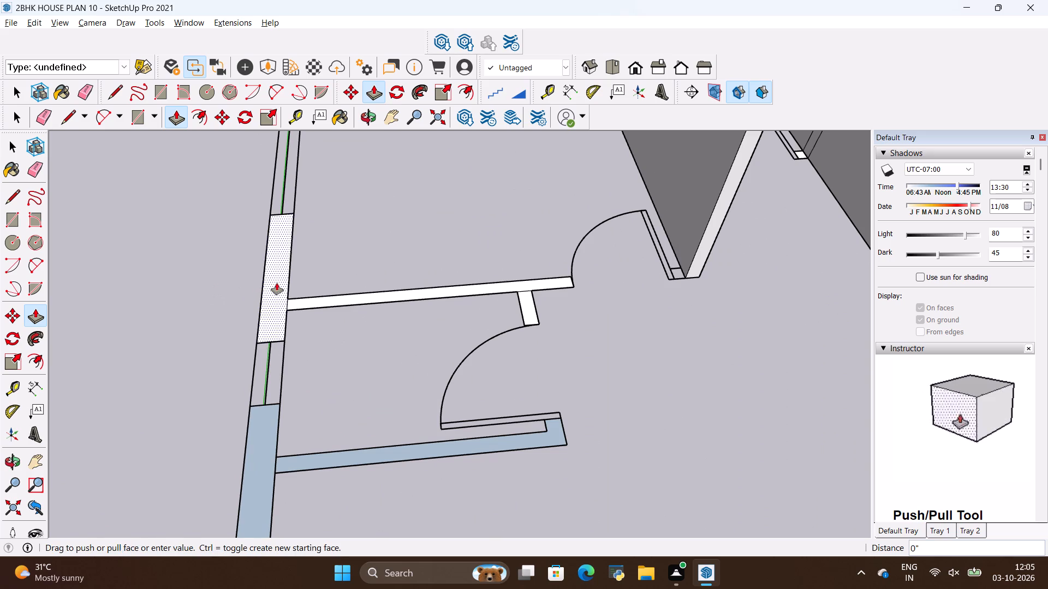
pyautogui.scroll(-14, 223, 278)
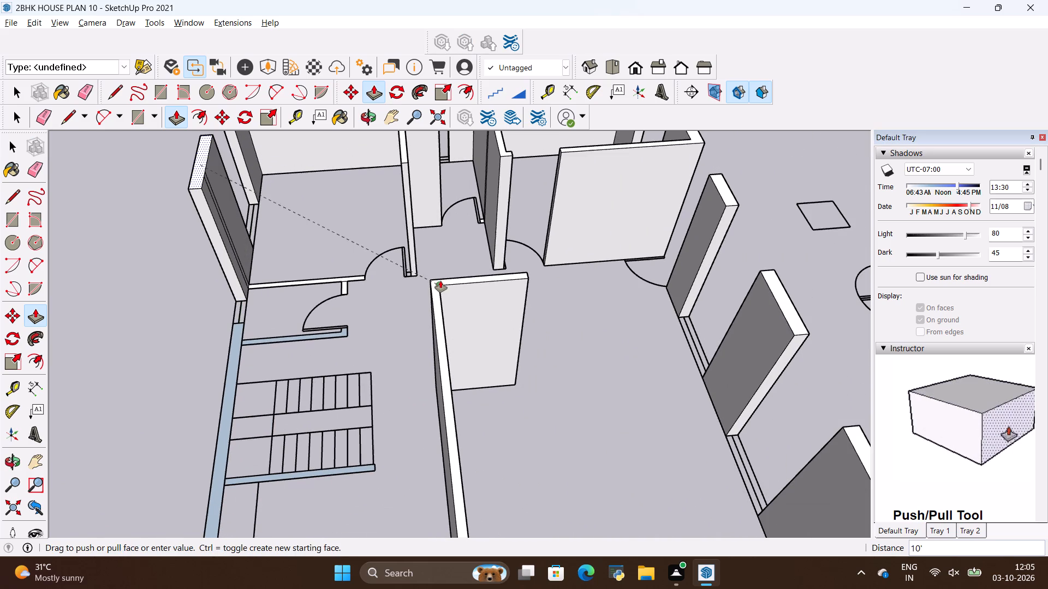
pyautogui.click(442, 279)
# Push/Pull the partition along the upper-left room's lower side up 10'.
pyautogui.scroll(4, 270, 271)
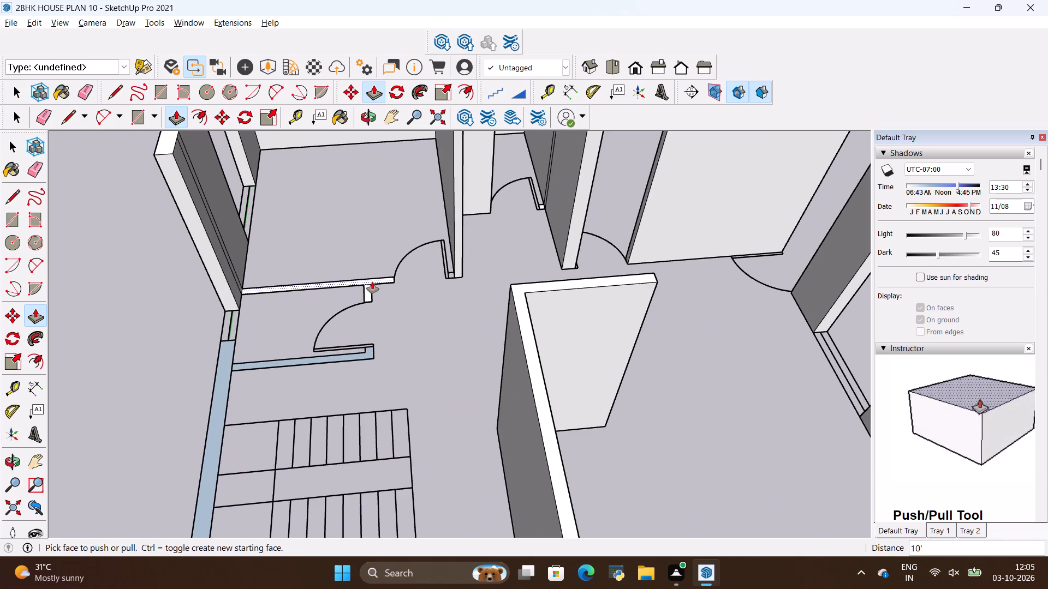
pyautogui.scroll(7, 372, 282)
pyautogui.click(364, 285)
pyautogui.scroll(-4, 284, 282)
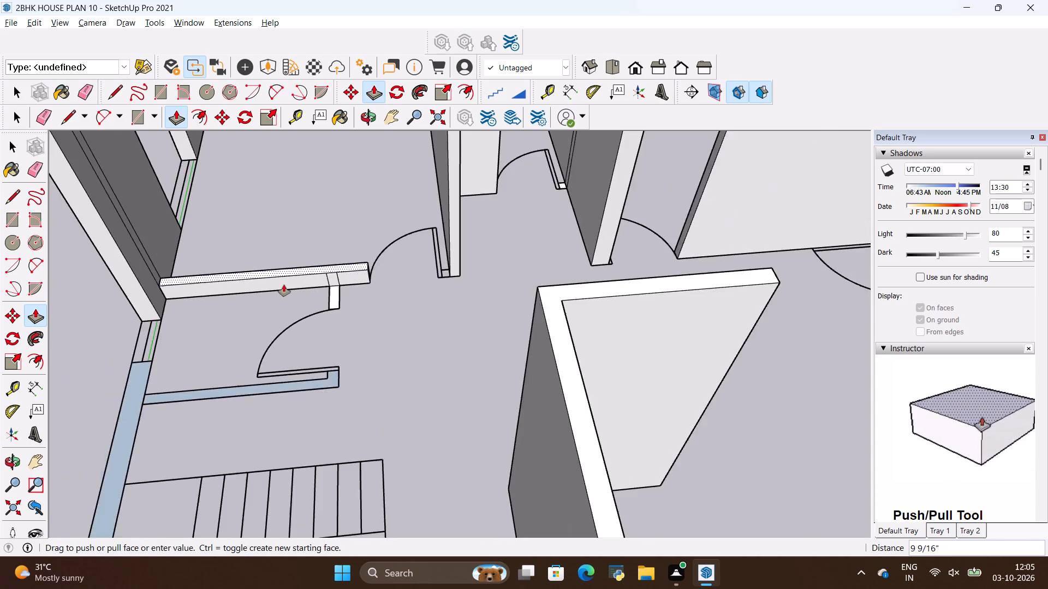
pyautogui.scroll(-4, 284, 285)
pyautogui.click(451, 292)
# Push/Pull the short door-side stub below the upper-left room's lower partition up 10'.
pyautogui.scroll(4, 304, 293)
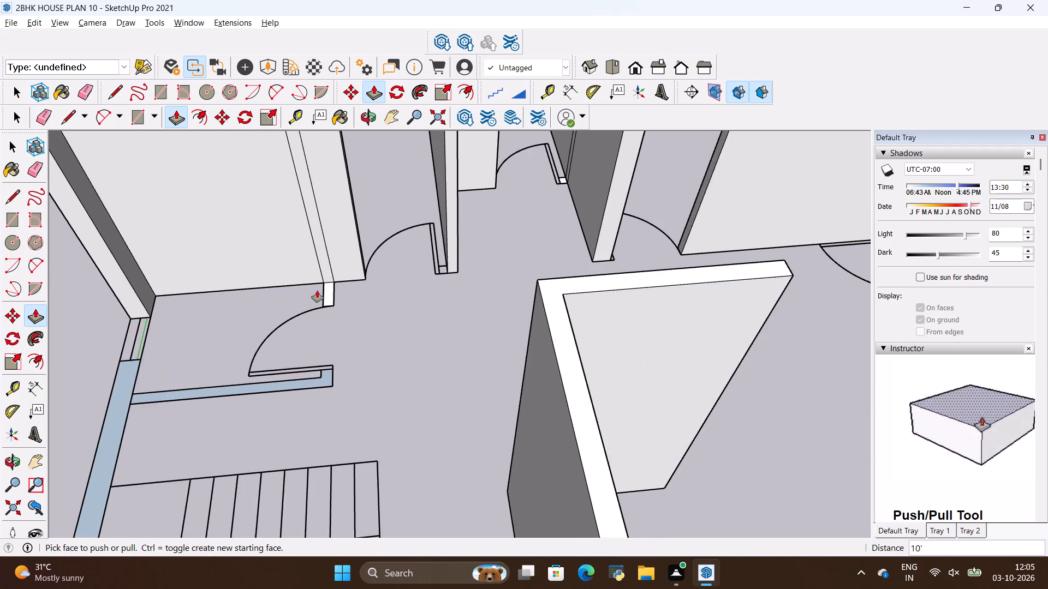
pyautogui.scroll(4, 317, 291)
pyautogui.click(331, 292)
pyautogui.scroll(-6, 281, 262)
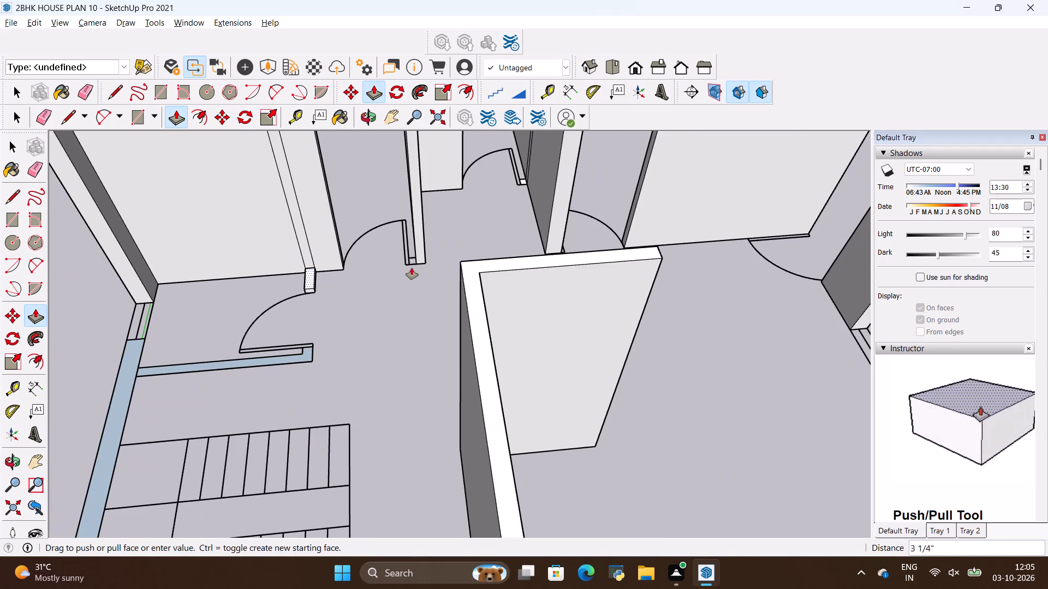
pyautogui.click(468, 264)
# Push/Pull the long left exterior wall, including its front corner return, up 10'.
pyautogui.scroll(-6, 451, 339)
pyautogui.scroll(2, 274, 347)
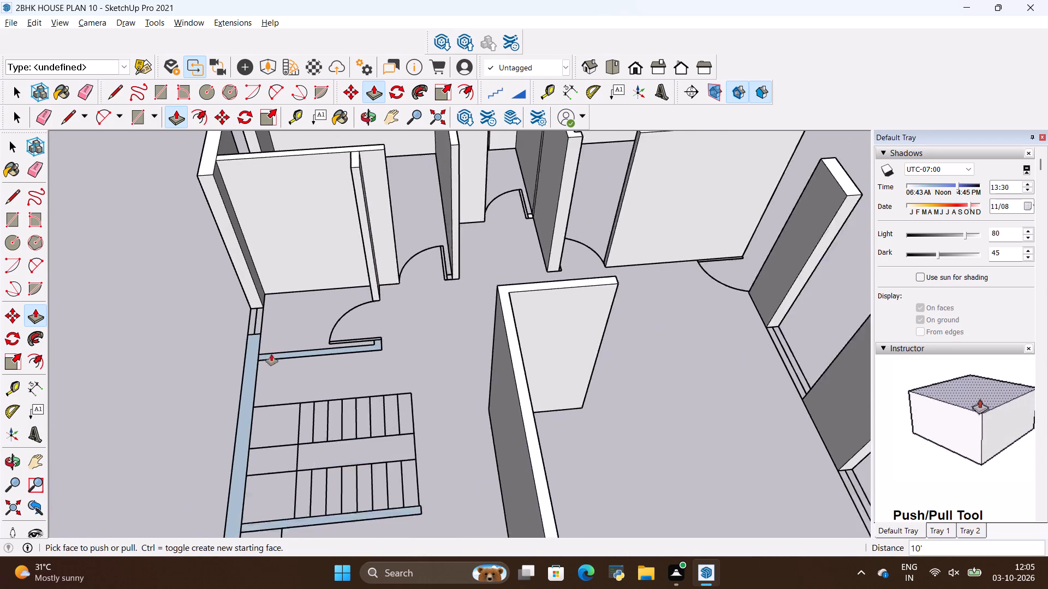
pyautogui.scroll(6, 271, 354)
pyautogui.click(249, 348)
pyautogui.scroll(-5, 204, 318)
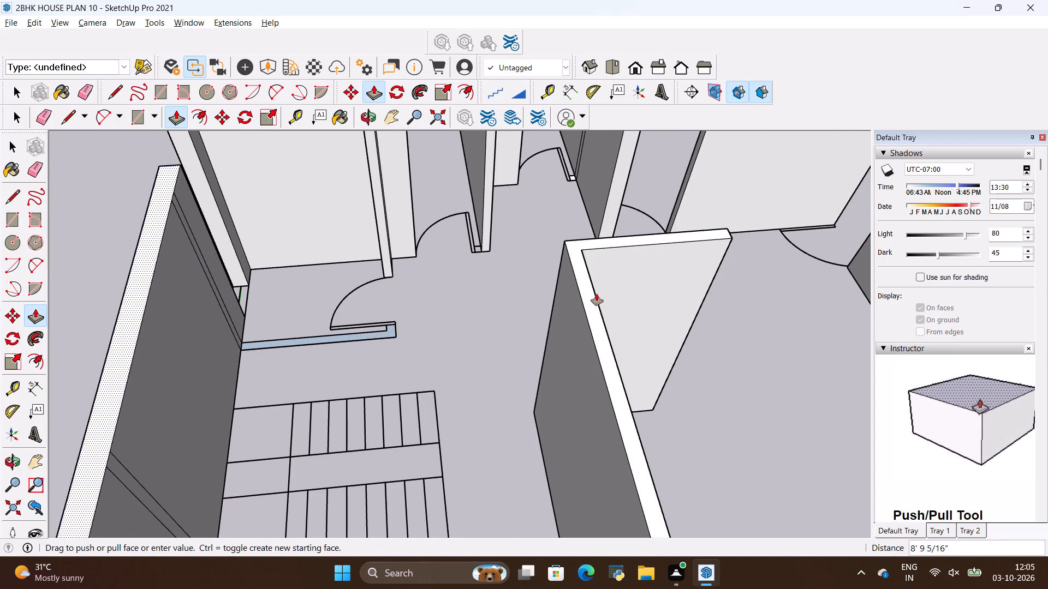
pyautogui.click(591, 299)
# Push/Pull the L-ended wall between the small room and the staircase up 10'.
pyautogui.scroll(4, 312, 358)
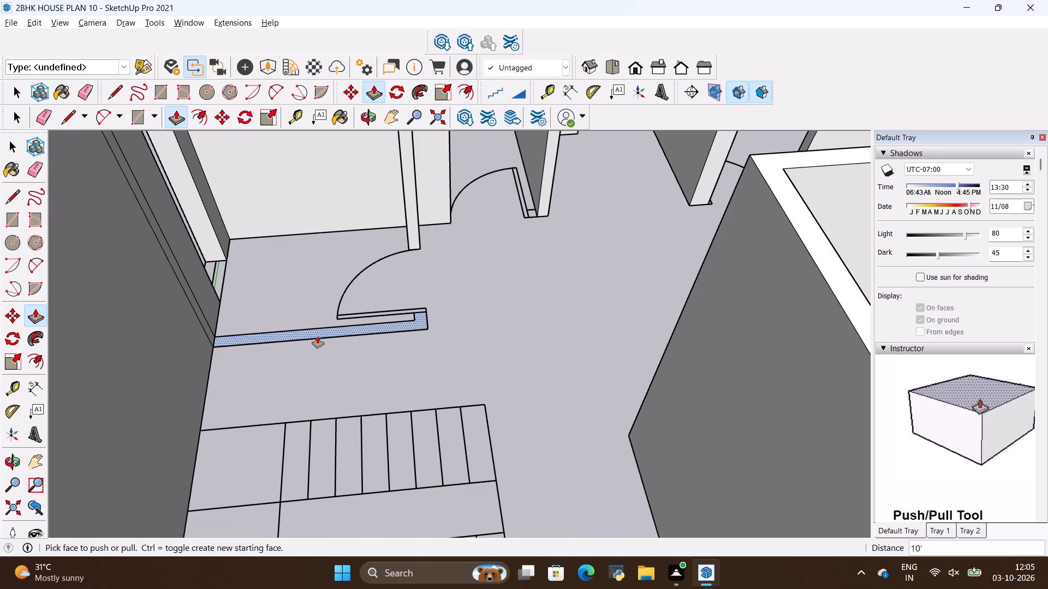
pyautogui.click(321, 332)
pyautogui.scroll(-5, 226, 323)
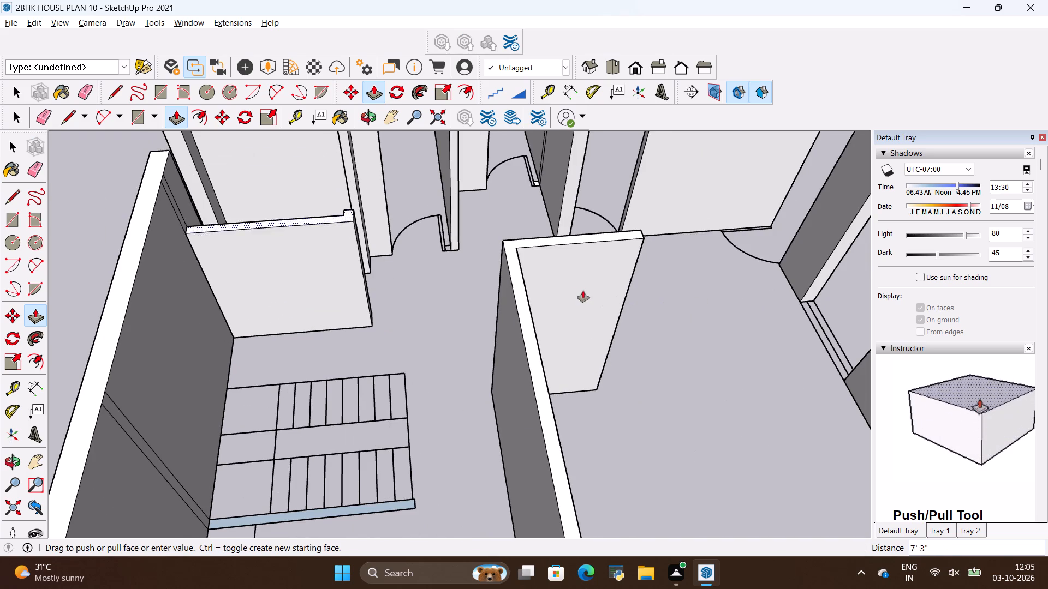
pyautogui.click(529, 294)
# Push/Pull the wall along the staircase's front side up 10'.
pyautogui.scroll(-10, 541, 331)
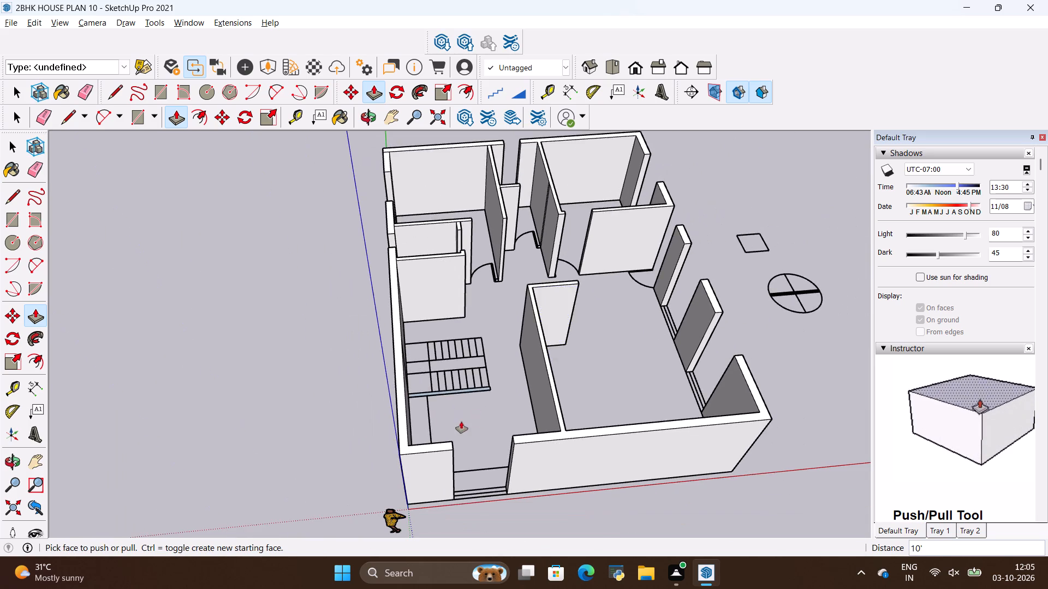
pyautogui.scroll(7, 461, 422)
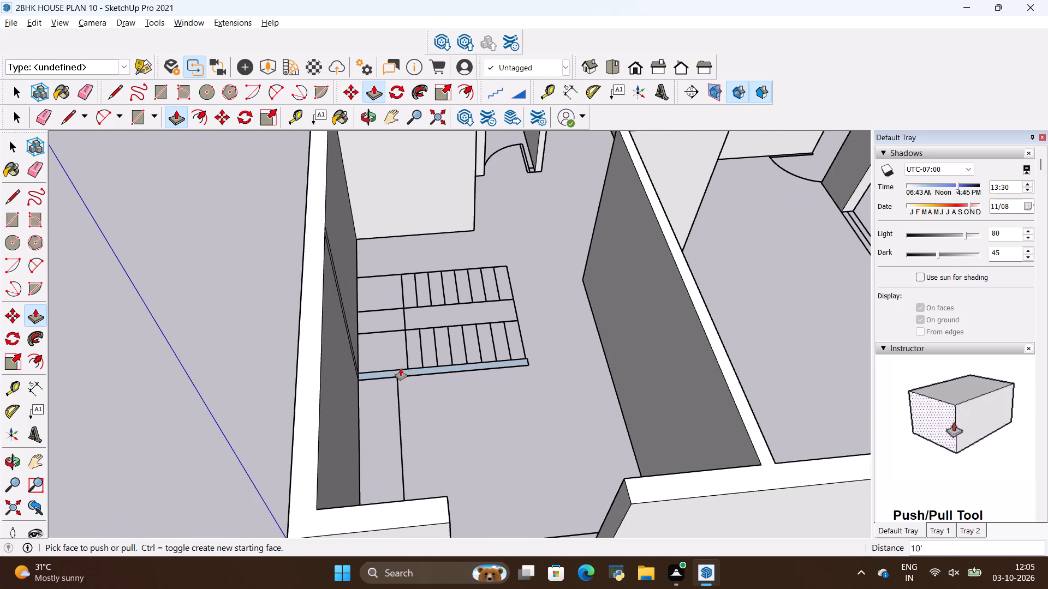
pyautogui.click(400, 372)
pyautogui.click(739, 472)
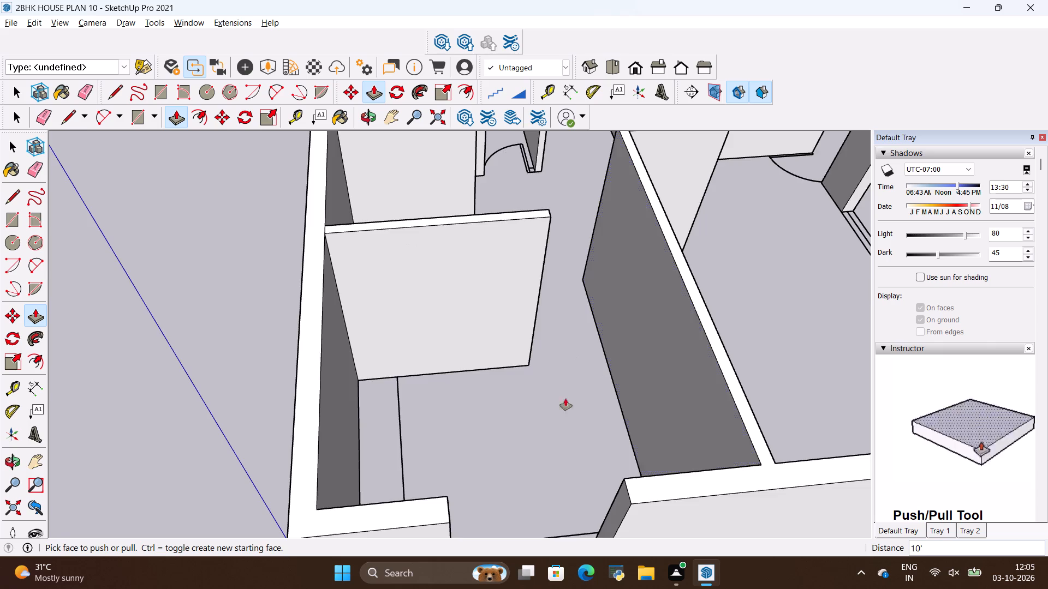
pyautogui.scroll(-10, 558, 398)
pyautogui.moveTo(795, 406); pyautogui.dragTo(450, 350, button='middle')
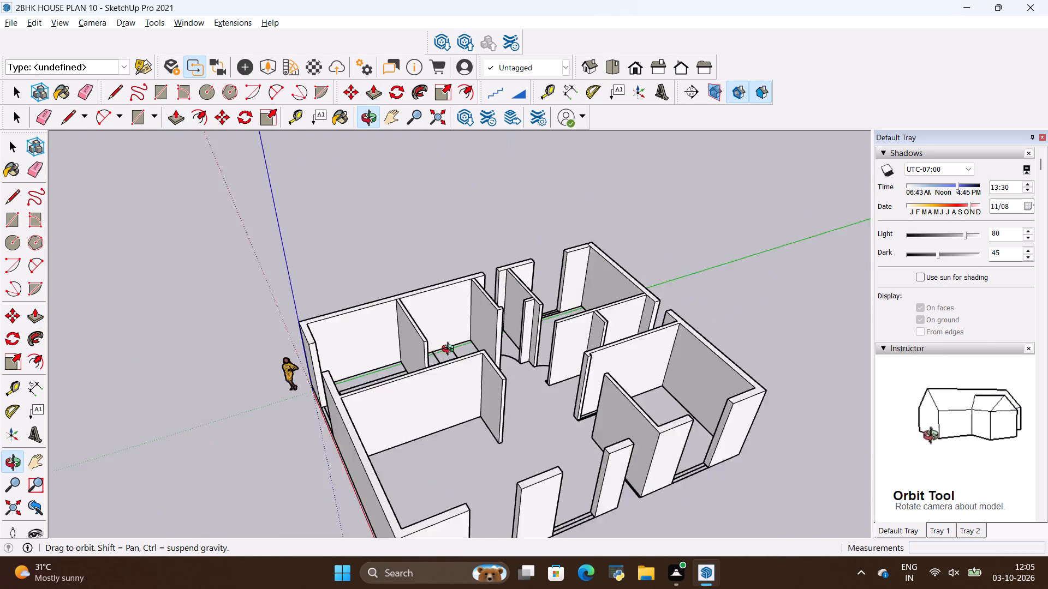
# Draw a 4" by 5" rectangle over the open stub outline at the door-side end of the upper-left room's long partition.
pyautogui.moveTo(450, 350); pyautogui.dragTo(675, 411, button='middle')
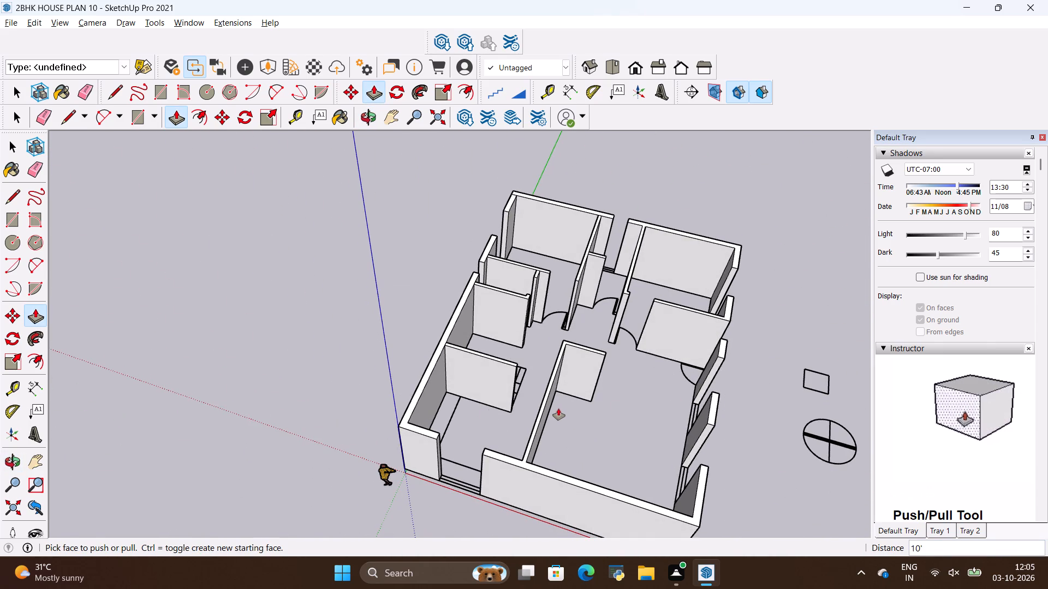
pyautogui.scroll(-4, 284, 362)
pyautogui.scroll(1, 378, 392)
pyautogui.moveTo(378, 392); pyautogui.dragTo(638, 381, button='middle')
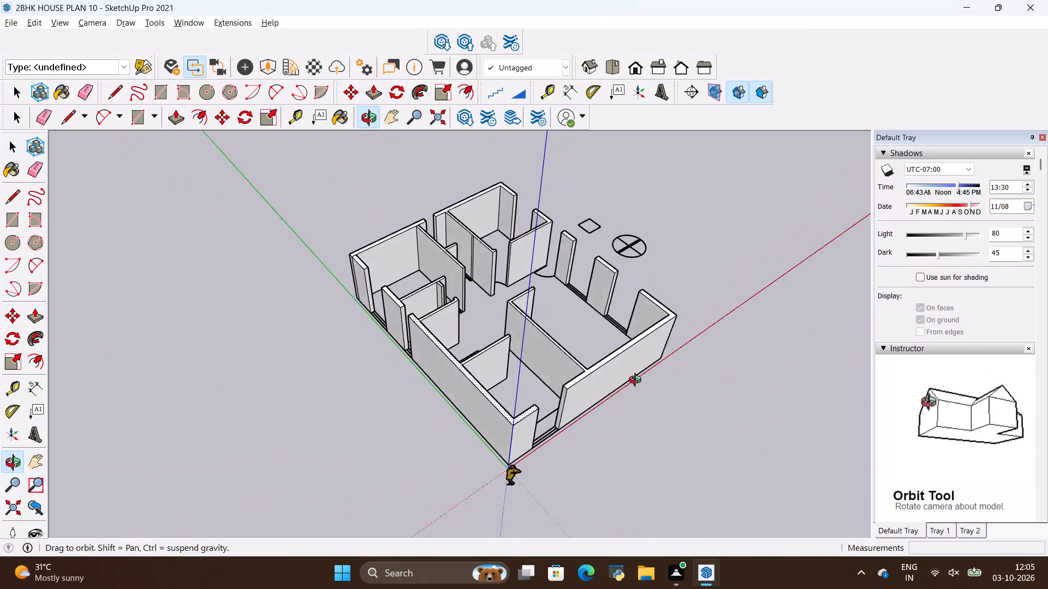
pyautogui.moveTo(638, 381); pyautogui.dragTo(319, 345, button='middle')
pyautogui.scroll(6, 487, 293)
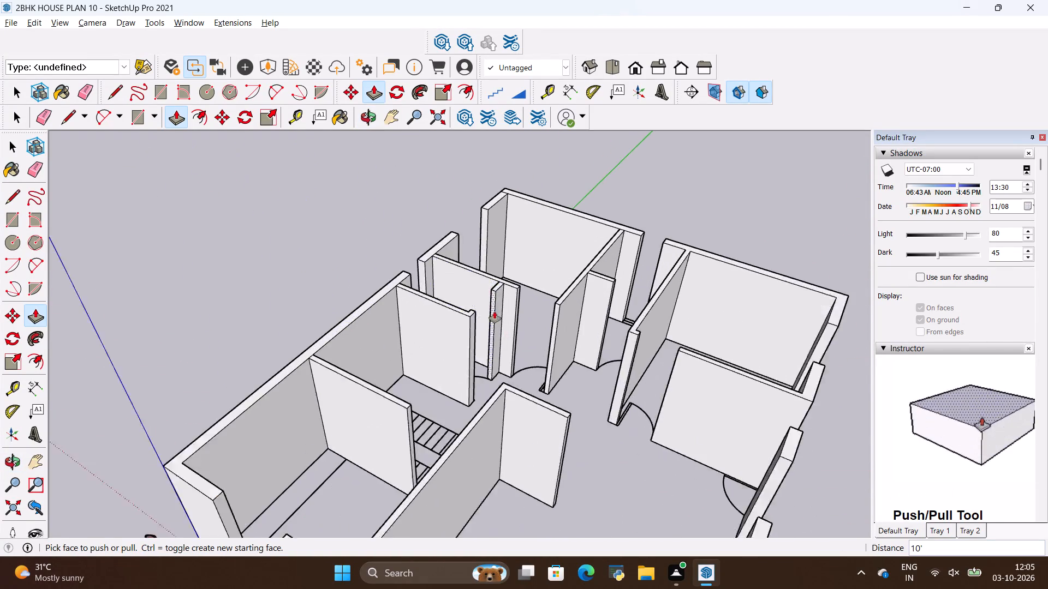
pyautogui.scroll(7, 495, 311)
pyautogui.scroll(-4, 492, 321)
pyautogui.moveTo(486, 346); pyautogui.dragTo(659, 415, button='middle')
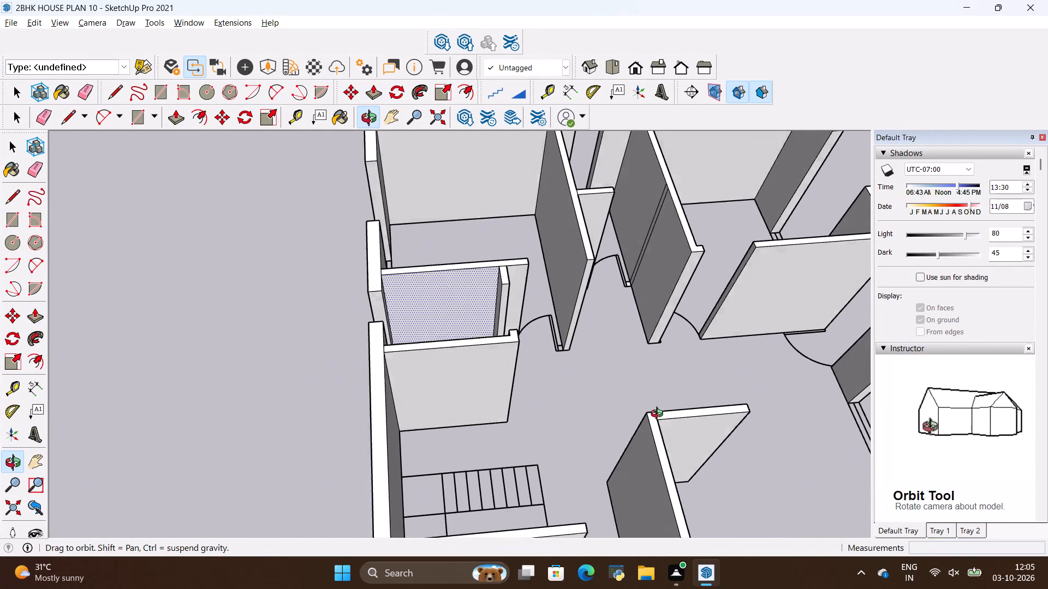
pyautogui.moveTo(659, 415); pyautogui.dragTo(652, 402, button='middle')
pyautogui.scroll(13, 565, 331)
pyautogui.scroll(4, 562, 391)
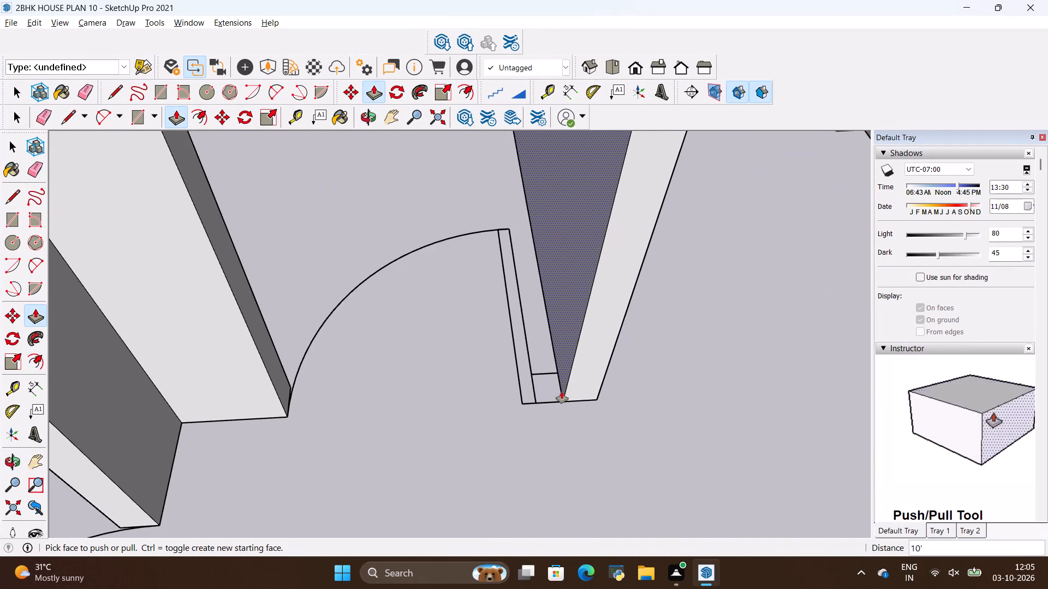
pyautogui.scroll(2, 562, 393)
pyautogui.press('r')
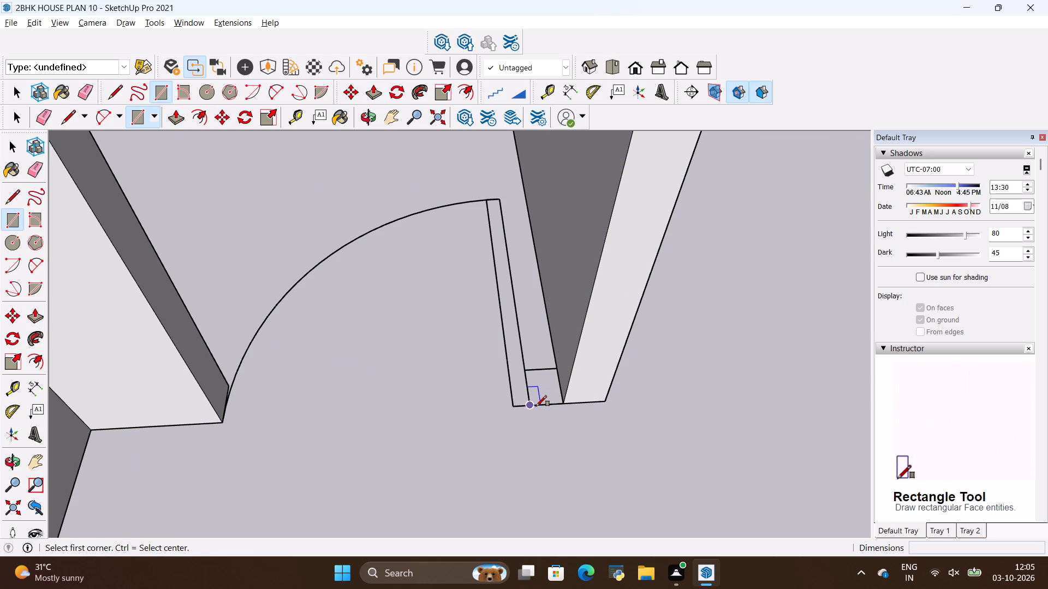
pyautogui.click(535, 406)
pyautogui.click(558, 369)
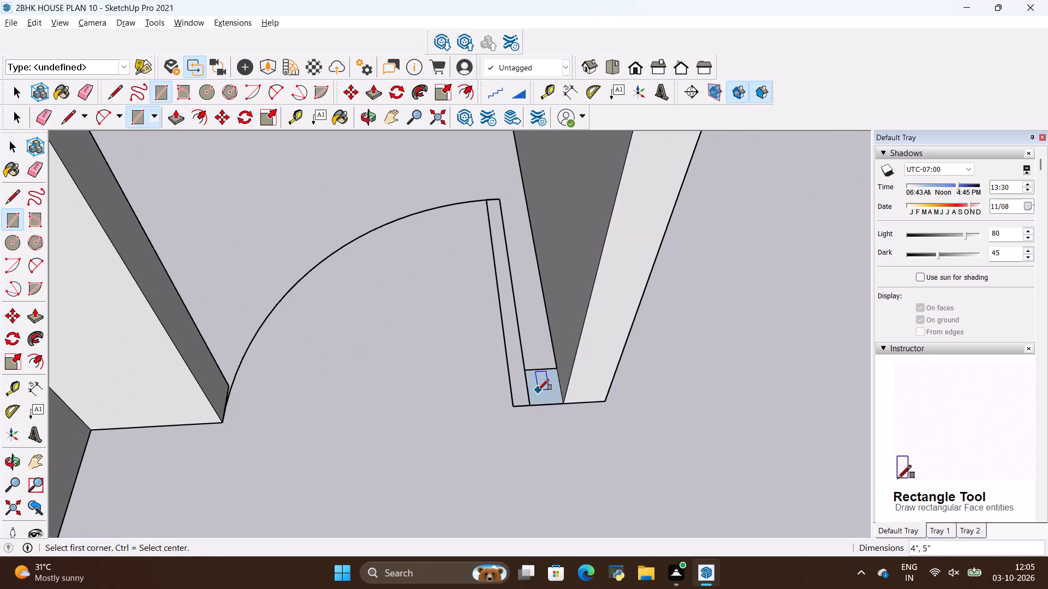
# Push/Pull the new stub face beside the upper-left room's door up 10', level with the adjoining partition's top.
pyautogui.press('p')
pyautogui.click(538, 386)
pyautogui.scroll(-6, 269, 266)
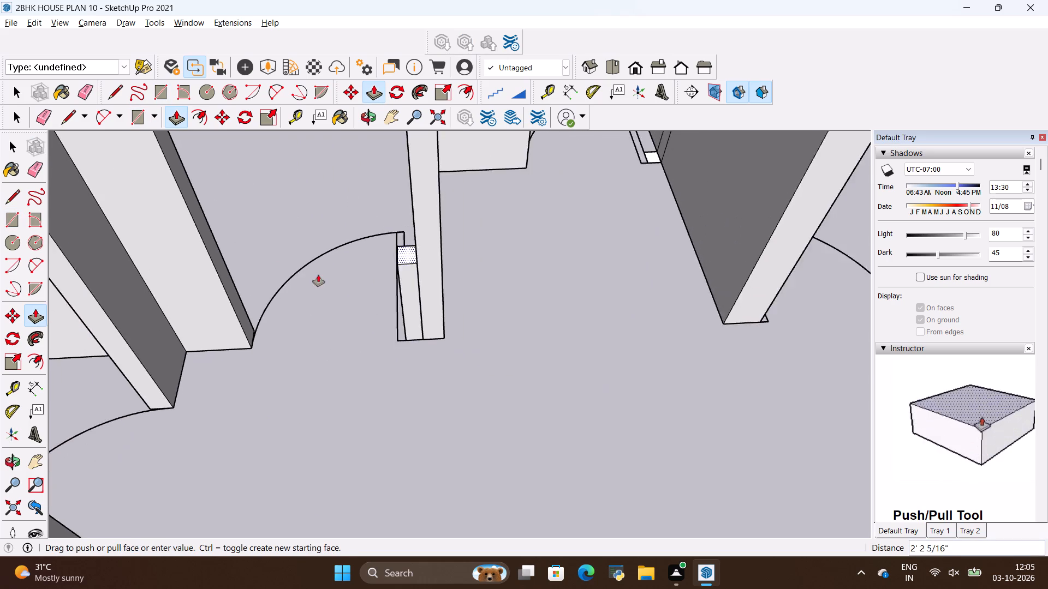
pyautogui.scroll(-10, 318, 275)
pyautogui.scroll(-6, 376, 267)
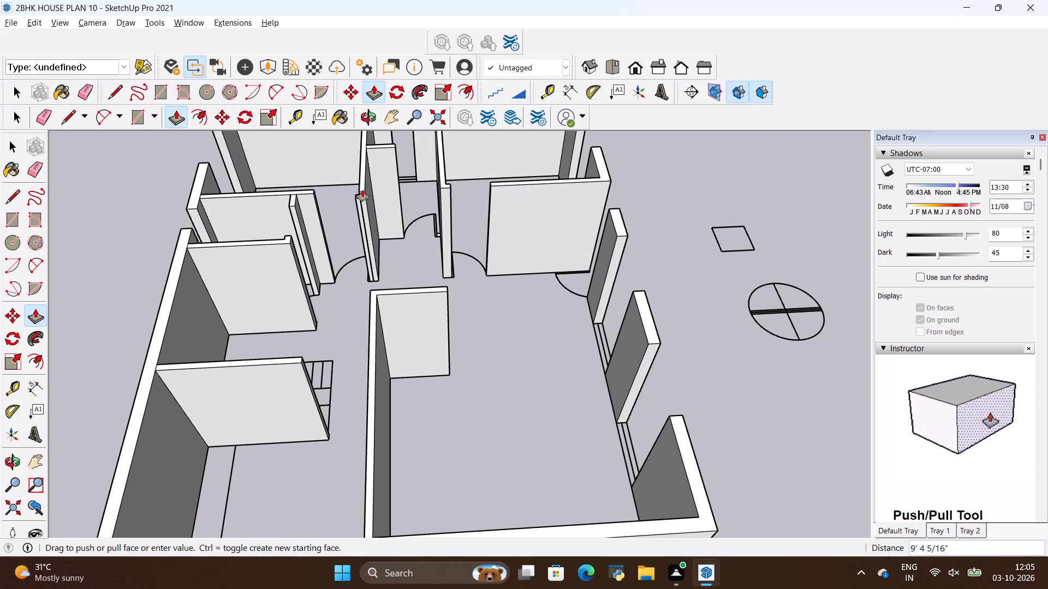
pyautogui.scroll(8, 362, 186)
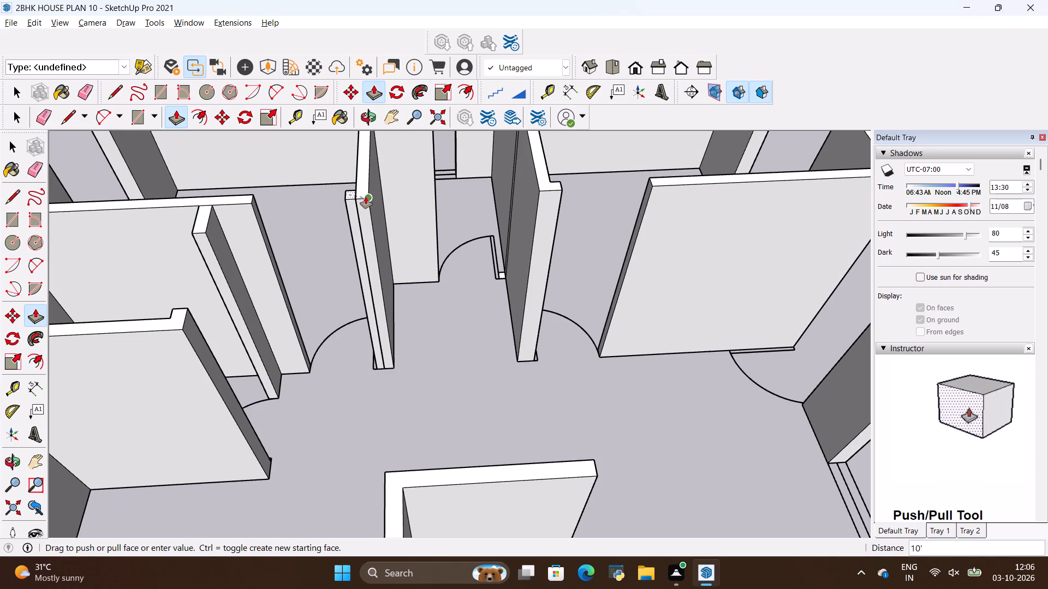
pyautogui.click(366, 197)
# Push/Pull the small door-stub face on the passage side of the upper-right room's long partition up 10'.
pyautogui.scroll(-8, 339, 223)
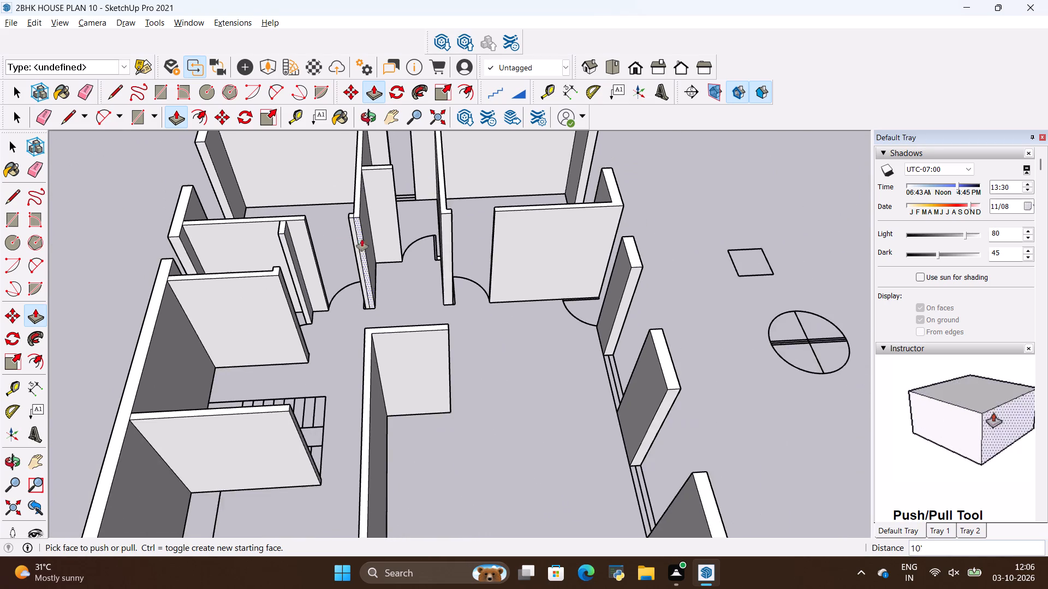
pyautogui.scroll(1, 440, 221)
pyautogui.moveTo(439, 225); pyautogui.dragTo(502, 242, button='middle')
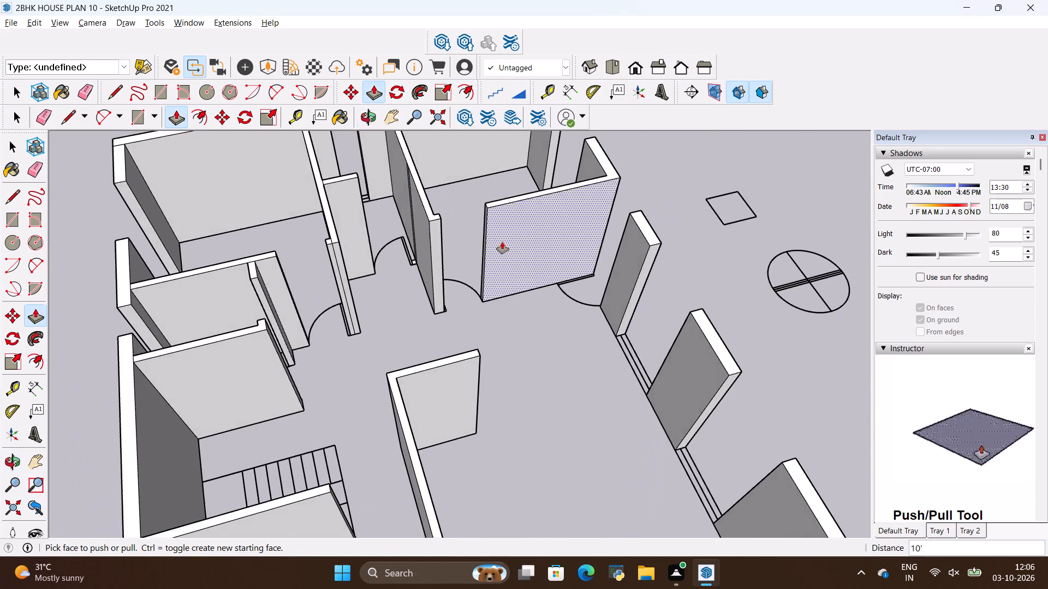
pyautogui.scroll(-9, 502, 241)
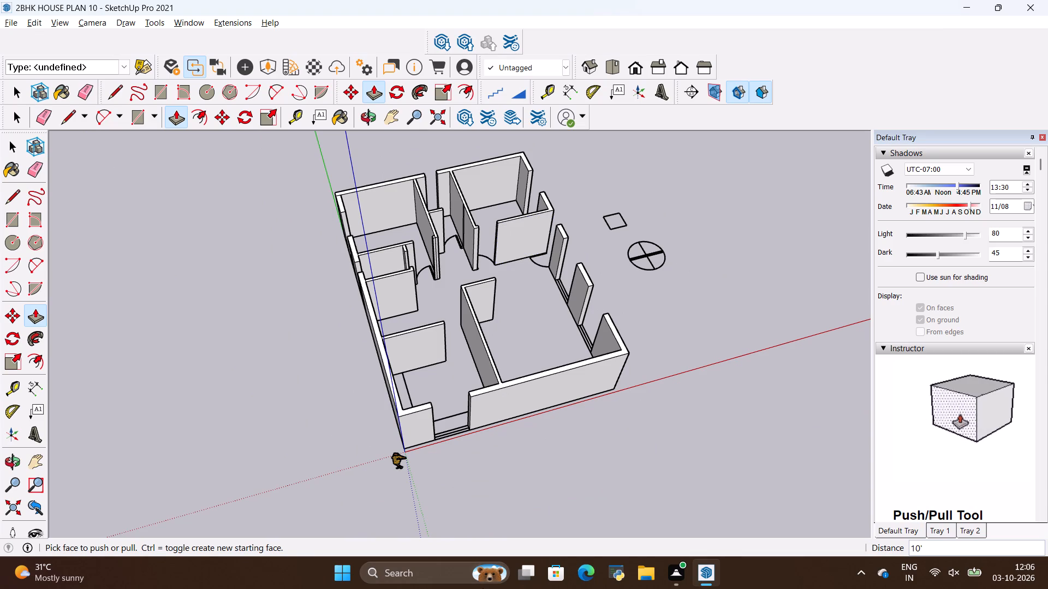
pyautogui.scroll(3, 608, 588)
pyautogui.scroll(-3, 442, 438)
pyautogui.scroll(6, 460, 354)
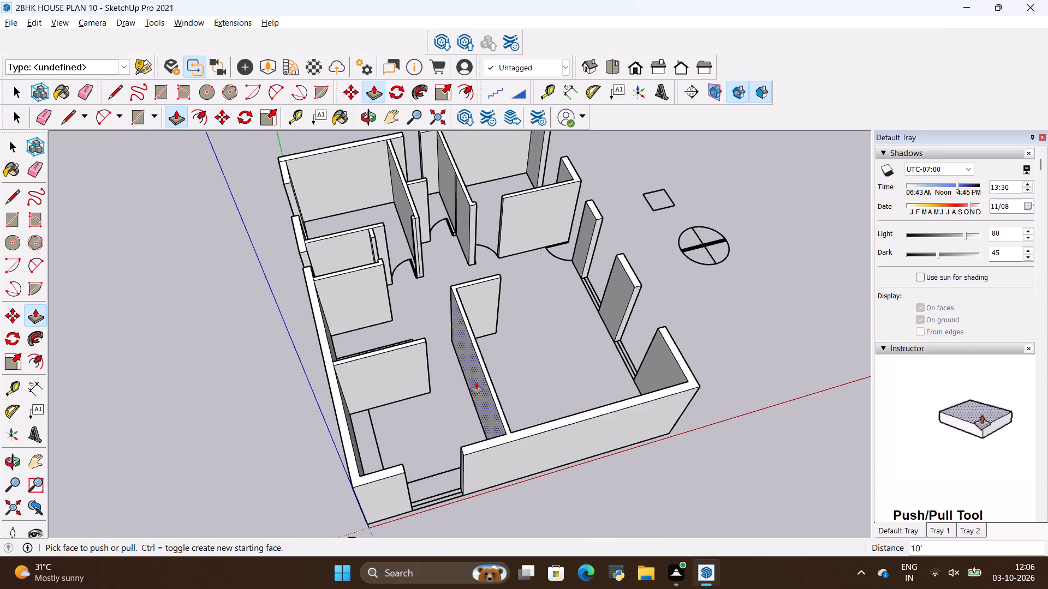
pyautogui.scroll(-4, 474, 370)
pyautogui.scroll(5, 460, 253)
pyautogui.scroll(7, 413, 154)
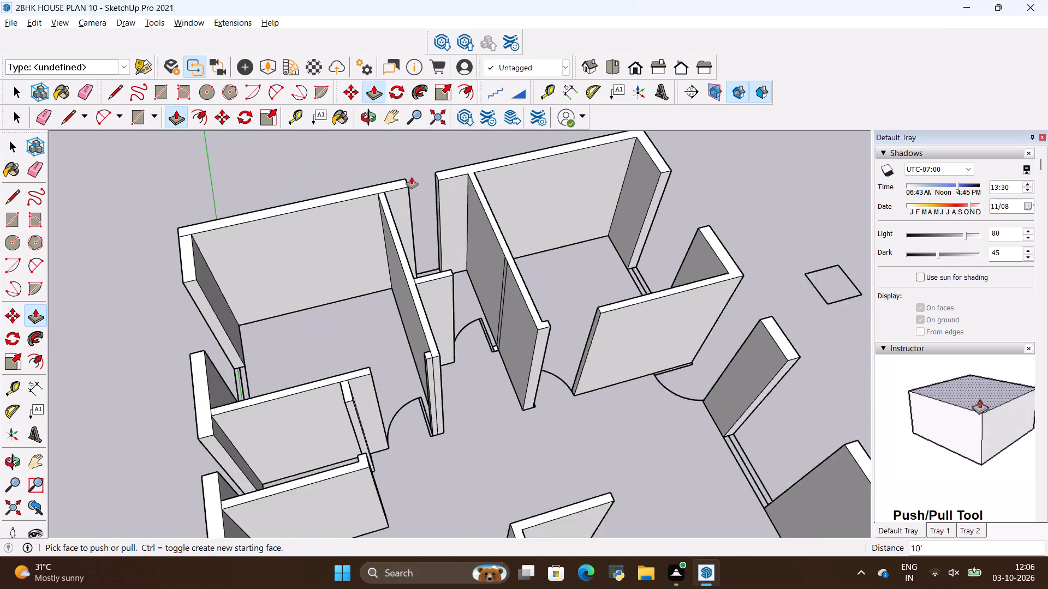
pyautogui.scroll(5, 412, 177)
pyautogui.scroll(-3, 419, 220)
pyautogui.scroll(8, 522, 352)
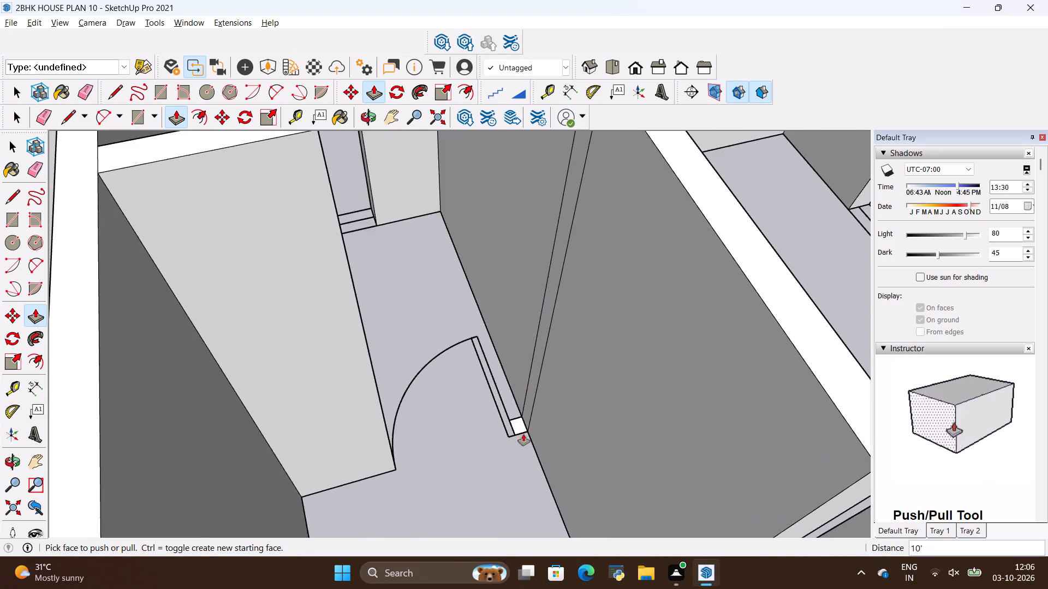
pyautogui.scroll(4, 523, 434)
pyautogui.click(522, 416)
pyautogui.scroll(-5, 497, 381)
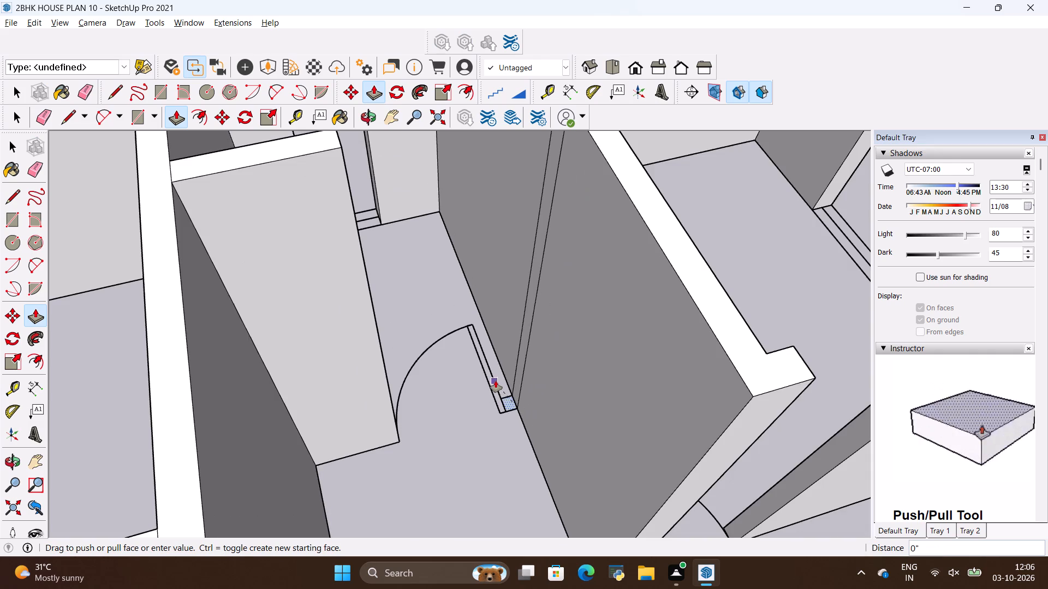
pyautogui.click(678, 228)
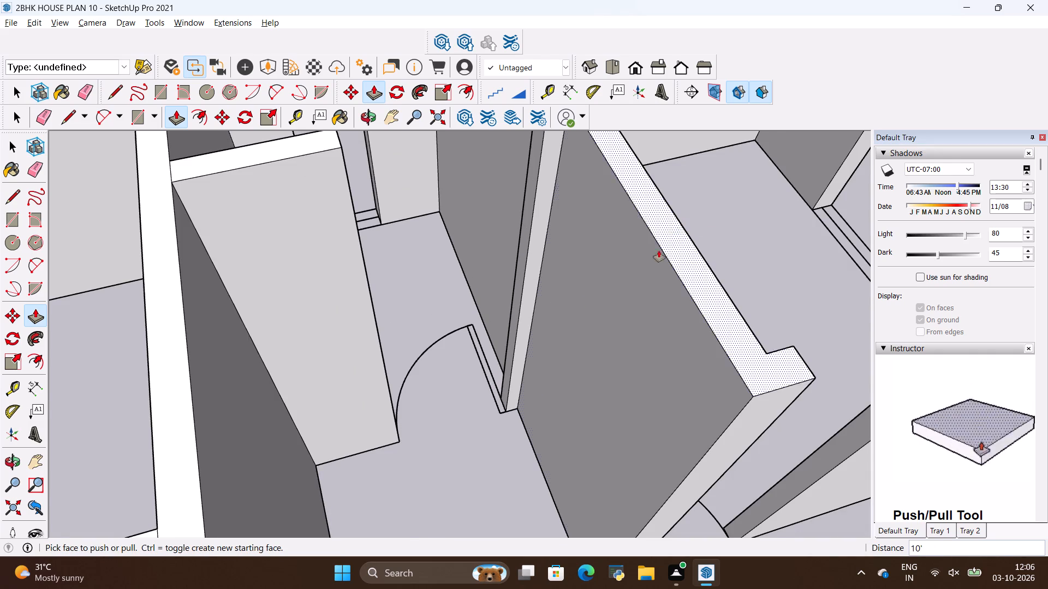
# Erase the top seam edges where the passage's short cross wall and door stub meet the two long partitions.
pyautogui.scroll(-11, 610, 292)
pyautogui.moveTo(660, 300); pyautogui.dragTo(594, 311, button='middle')
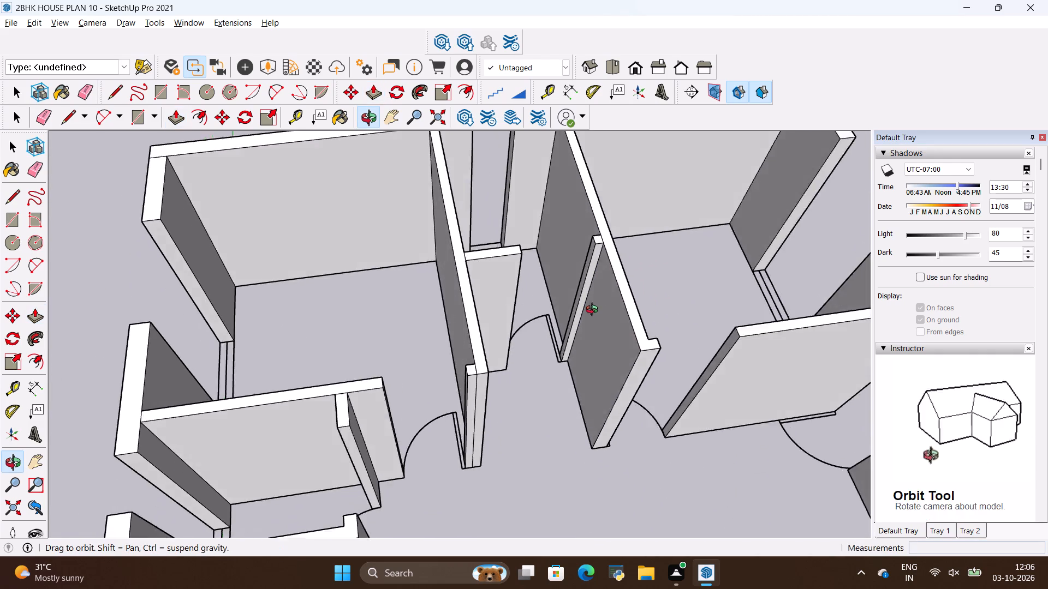
pyautogui.moveTo(594, 311); pyautogui.dragTo(569, 312, button='middle')
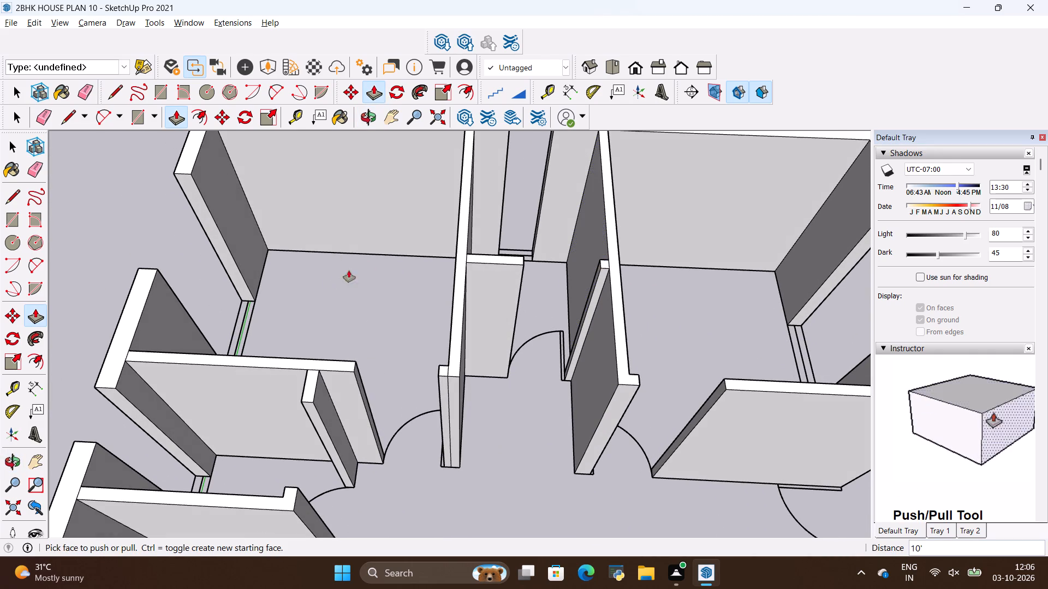
pyautogui.scroll(16, 465, 248)
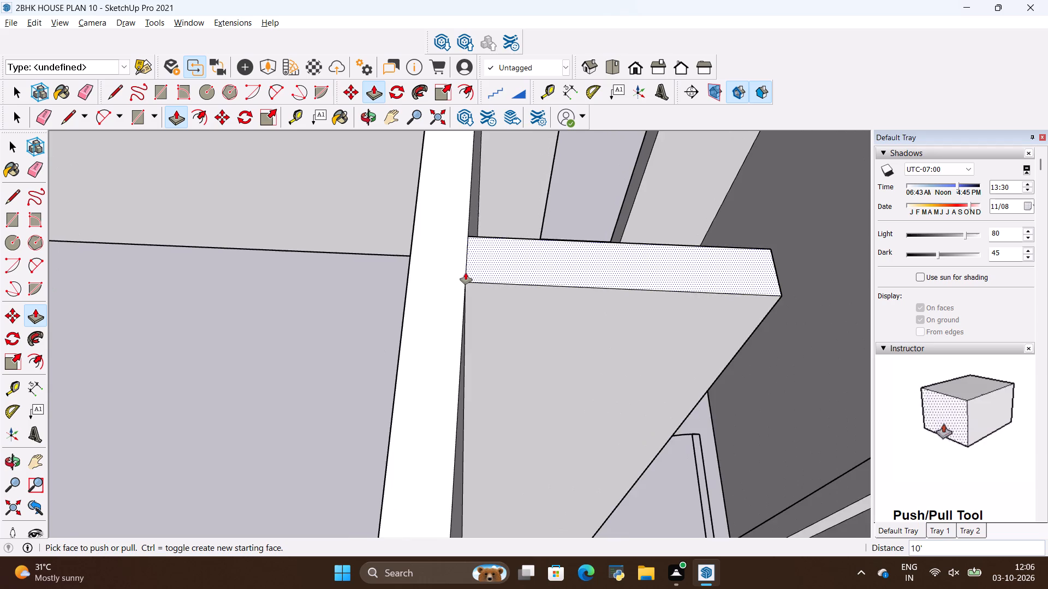
pyautogui.scroll(4, 465, 273)
pyautogui.press('e')
pyautogui.moveTo(476, 254); pyautogui.dragTo(451, 261)
pyautogui.scroll(-14, 403, 297)
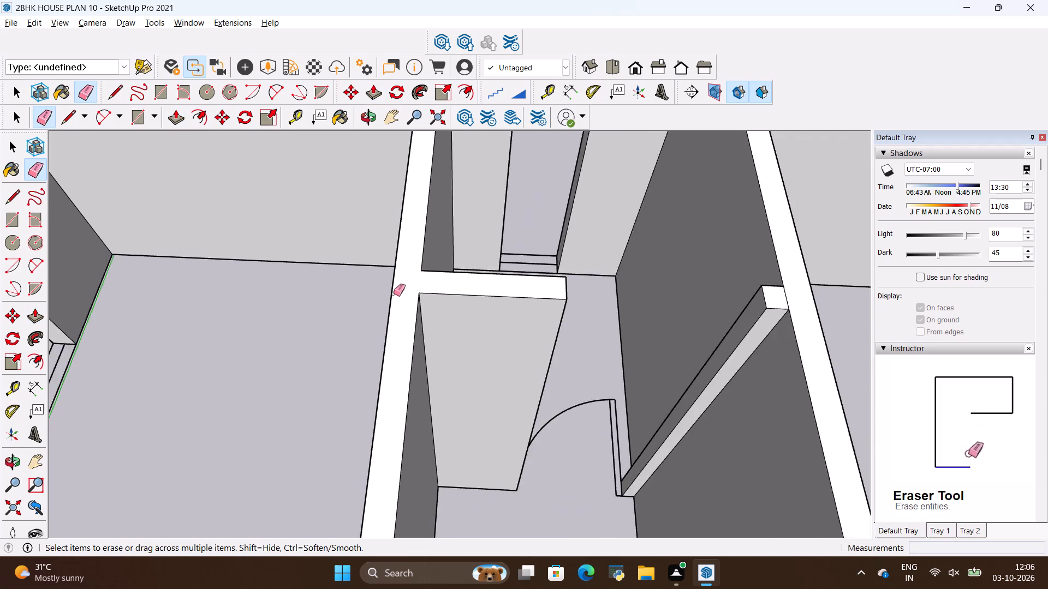
pyautogui.scroll(-7, 394, 293)
pyautogui.scroll(8, 582, 290)
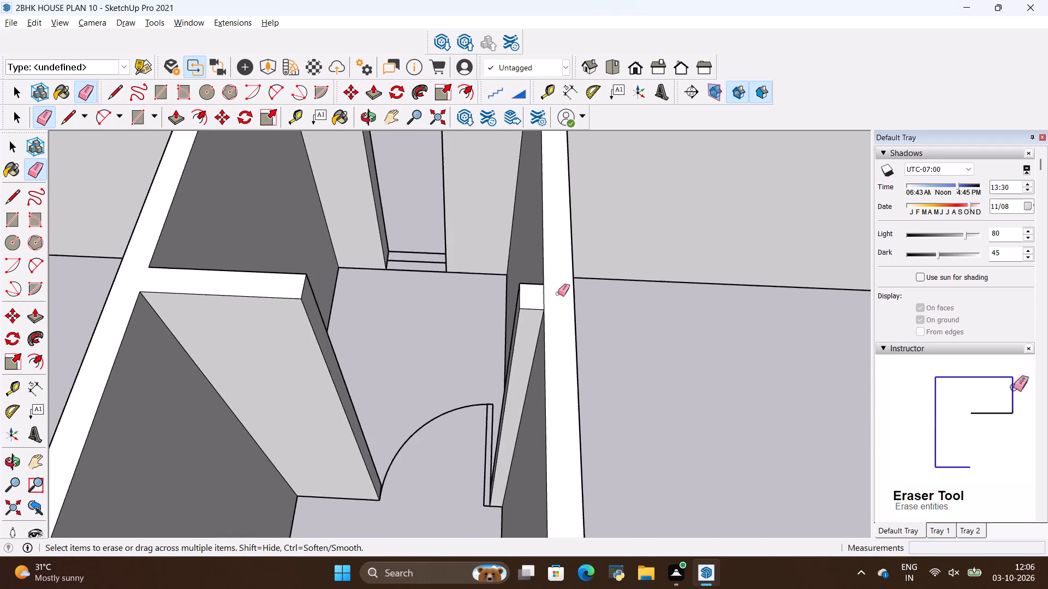
pyautogui.scroll(9, 558, 293)
pyautogui.moveTo(537, 306); pyautogui.dragTo(523, 305)
# Erase the top seam edge where the short door-side stub joins the upper-left room's lower partition.
pyautogui.scroll(-10, 517, 302)
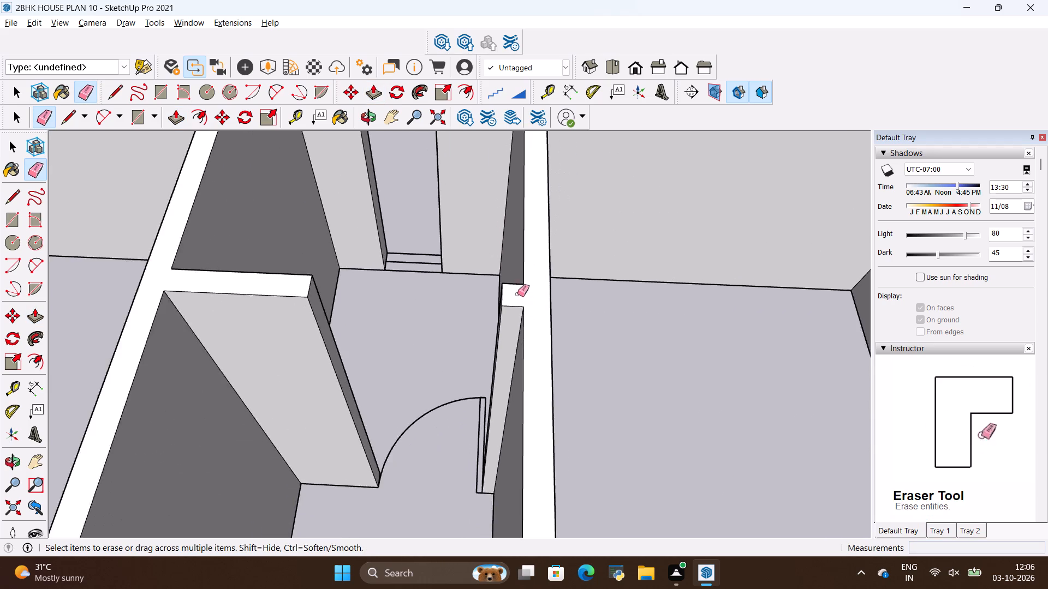
pyautogui.scroll(-14, 517, 294)
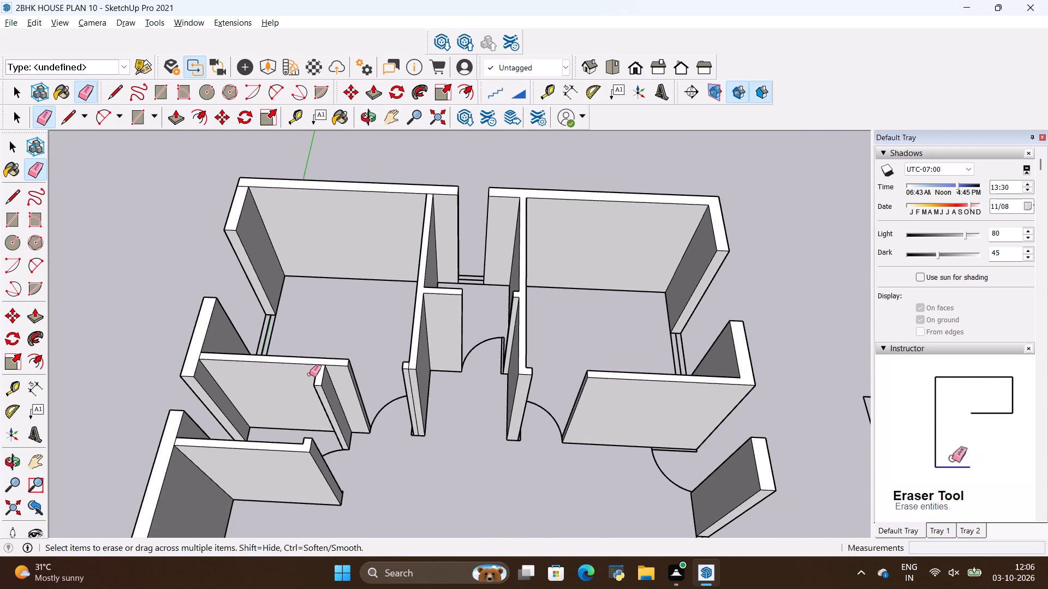
pyautogui.scroll(15, 299, 377)
pyautogui.moveTo(359, 341); pyautogui.dragTo(360, 352)
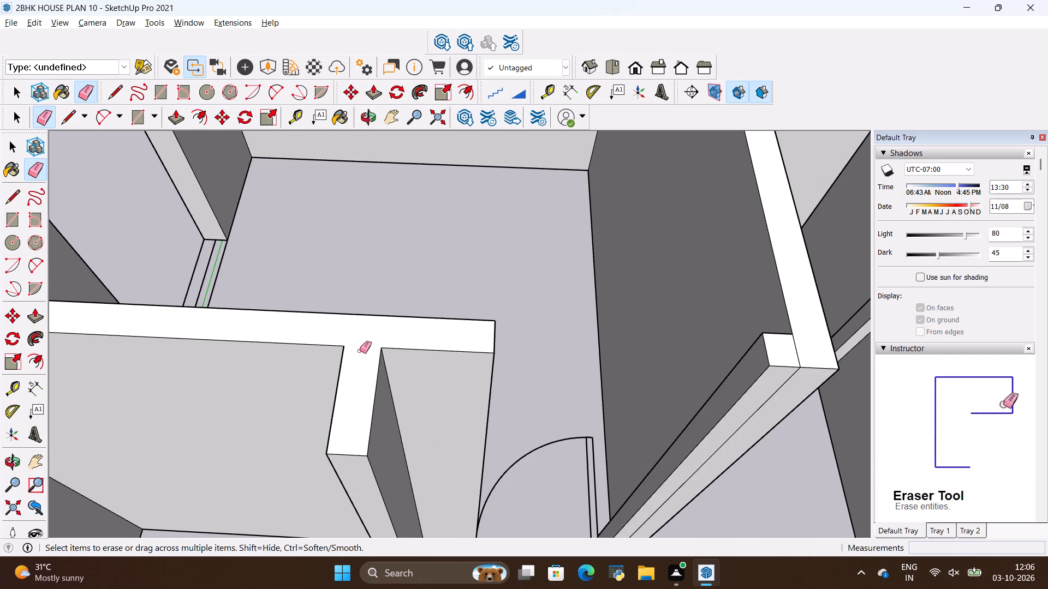
# Erase the top seam edges where the small room's upper and lower partitions meet the left exterior walls.
pyautogui.scroll(-17, 360, 350)
pyautogui.scroll(2, 167, 320)
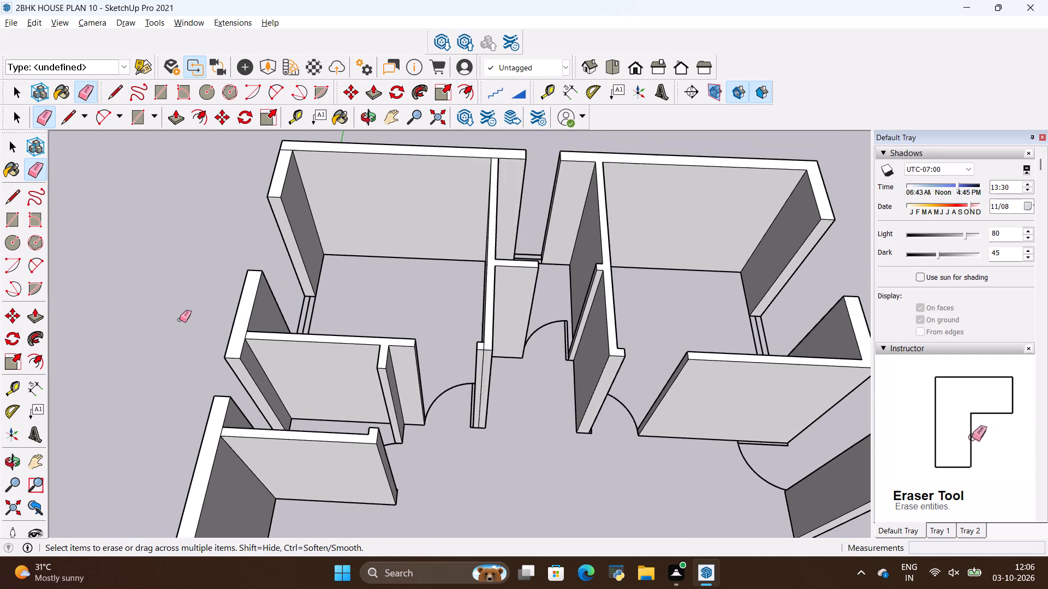
pyautogui.scroll(14, 248, 336)
pyautogui.moveTo(246, 336); pyautogui.dragTo(230, 332)
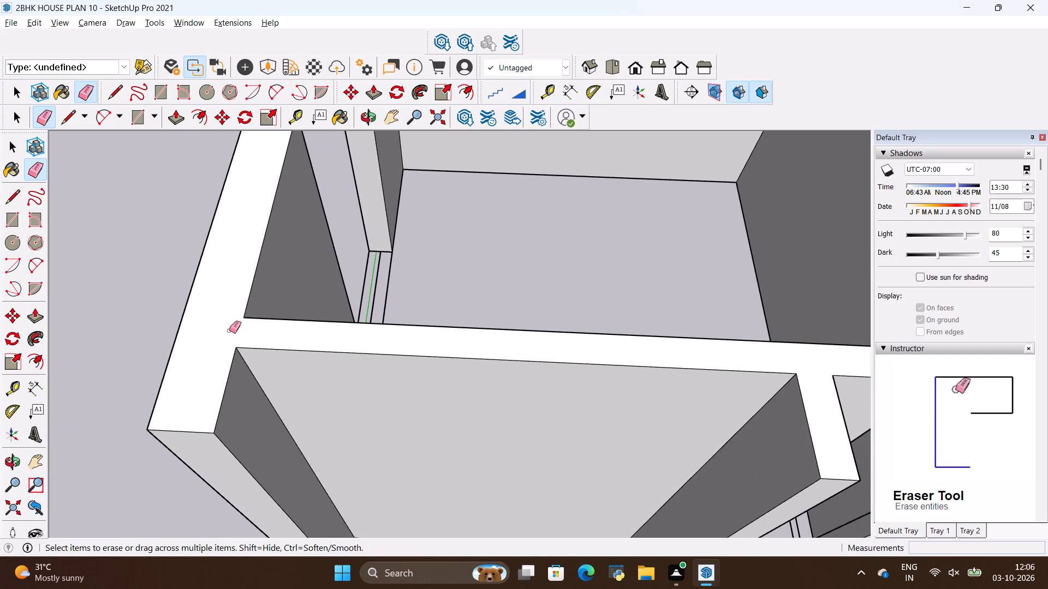
pyautogui.scroll(-17, 230, 330)
pyautogui.scroll(11, 220, 409)
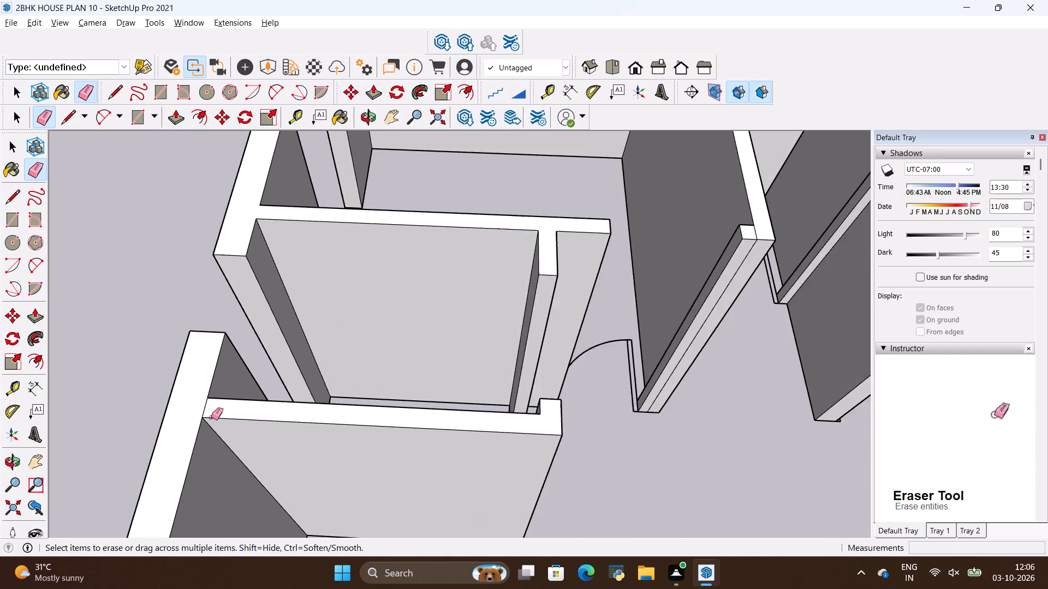
pyautogui.scroll(4, 211, 417)
pyautogui.moveTo(204, 400); pyautogui.dragTo(183, 393)
# Examine the extruded house from several sides to check the wall heights and joints.
pyautogui.scroll(-11, 199, 389)
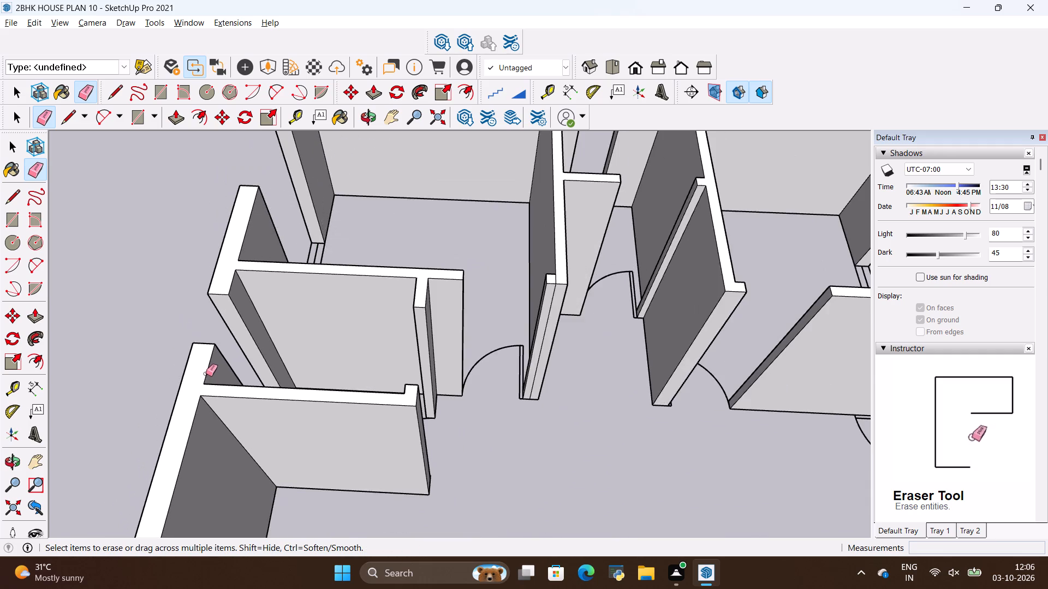
pyautogui.scroll(-16, 207, 373)
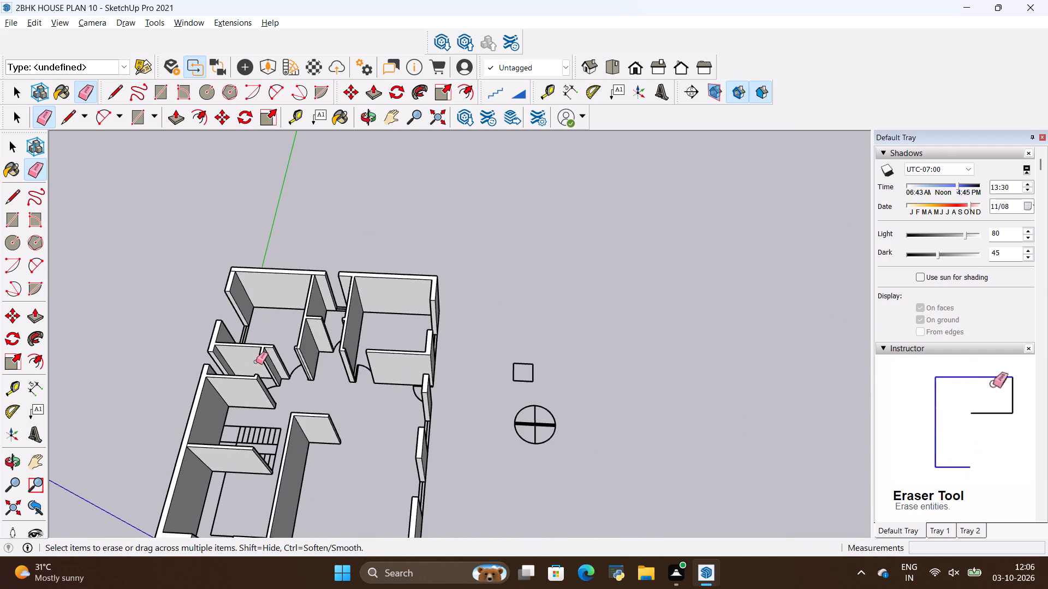
pyautogui.scroll(4, 357, 269)
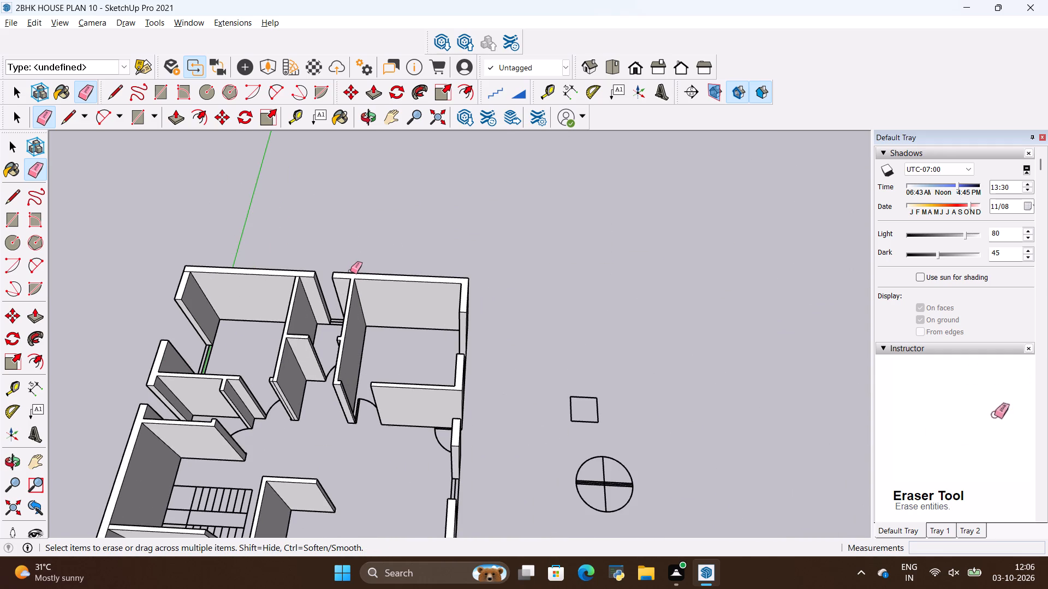
pyautogui.scroll(5, 184, 296)
pyautogui.scroll(-6, 187, 296)
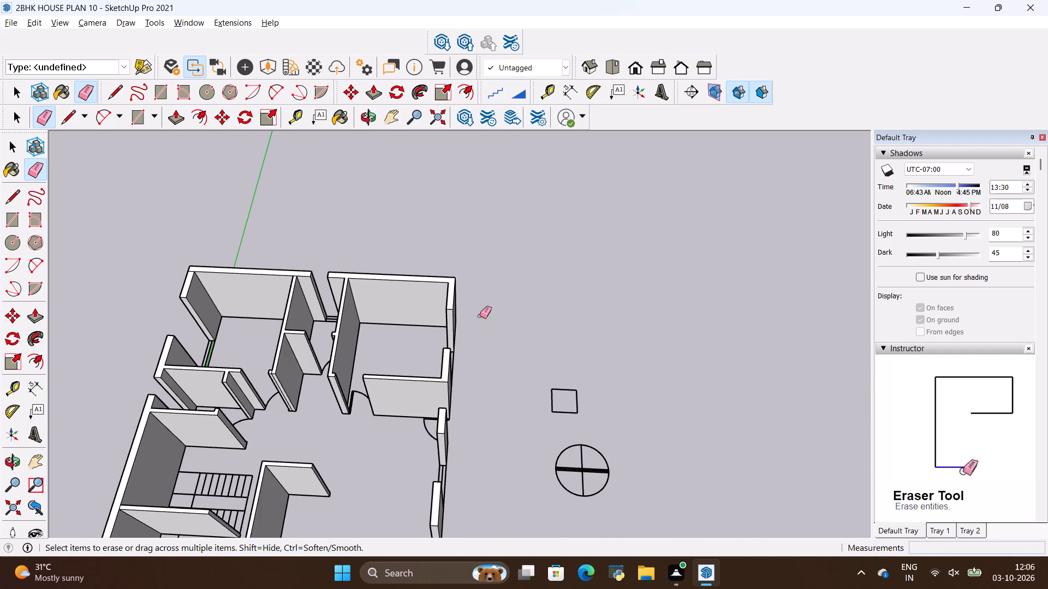
pyautogui.scroll(-3, 522, 319)
pyautogui.scroll(-10, 598, 297)
pyautogui.moveTo(483, 483); pyautogui.dragTo(505, 369, button='middle')
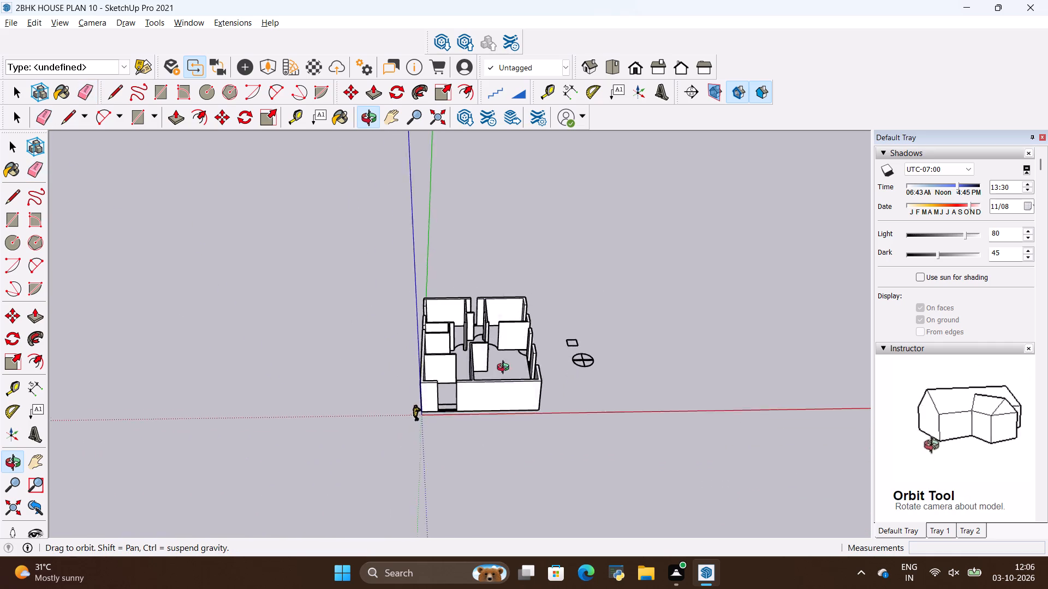
pyautogui.moveTo(505, 369); pyautogui.dragTo(584, 274, button='middle')
pyautogui.moveTo(479, 341); pyautogui.dragTo(637, 395, button='middle')
pyautogui.moveTo(637, 395); pyautogui.dragTo(215, 398, button='middle')
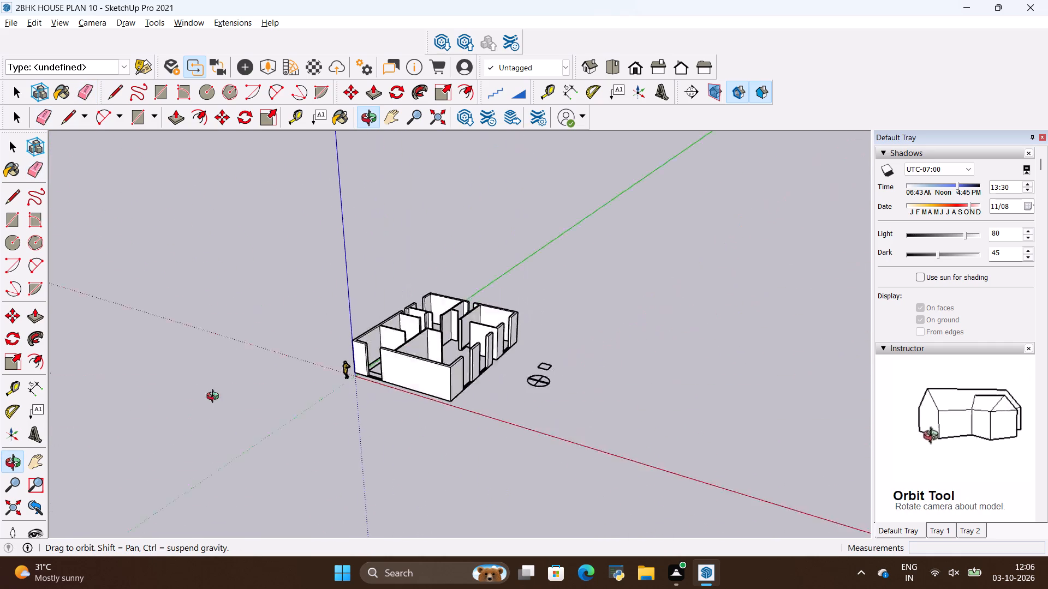
# Examine the window and door openings along the front wall from above and from the front.
pyautogui.moveTo(215, 398); pyautogui.dragTo(209, 396, button='middle')
pyautogui.moveTo(484, 395); pyautogui.dragTo(247, 389, button='middle')
pyautogui.scroll(9, 479, 347)
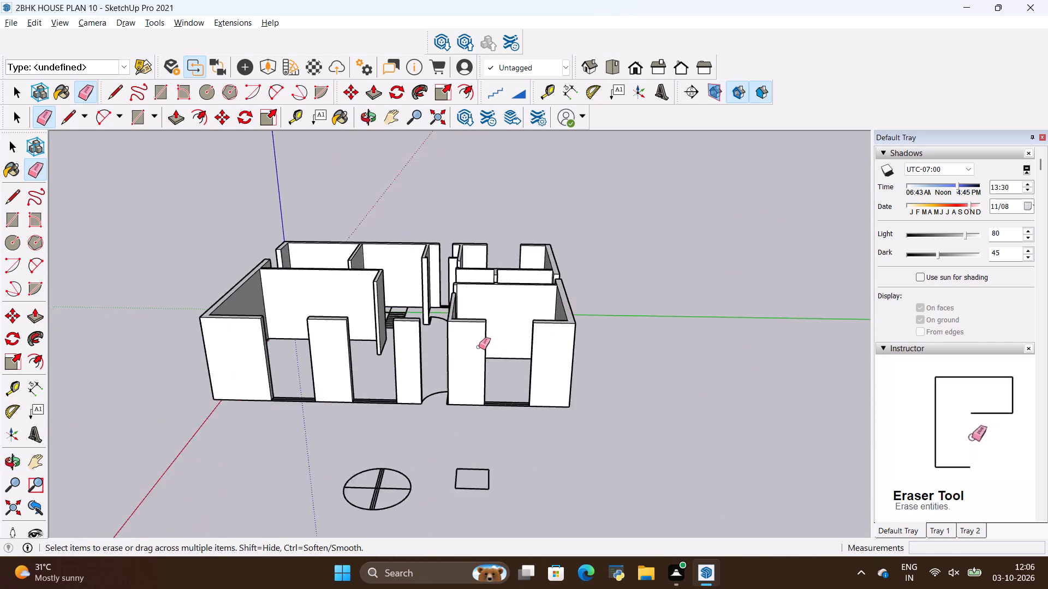
pyautogui.scroll(3, 479, 347)
pyautogui.scroll(-1, 446, 290)
pyautogui.moveTo(454, 289); pyautogui.dragTo(496, 464, button='middle')
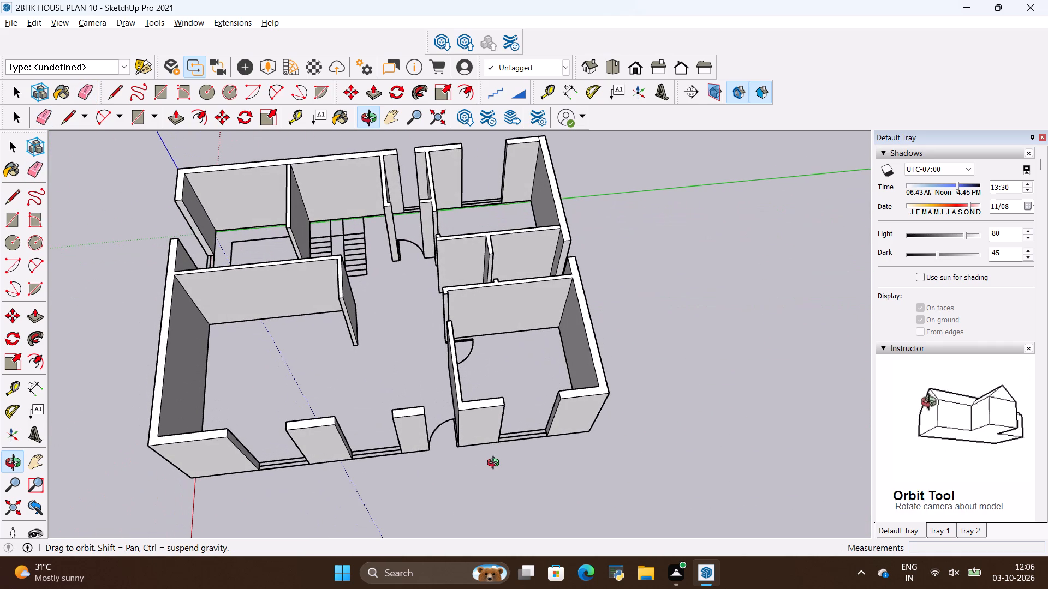
pyautogui.moveTo(496, 464); pyautogui.dragTo(408, 472, button='middle')
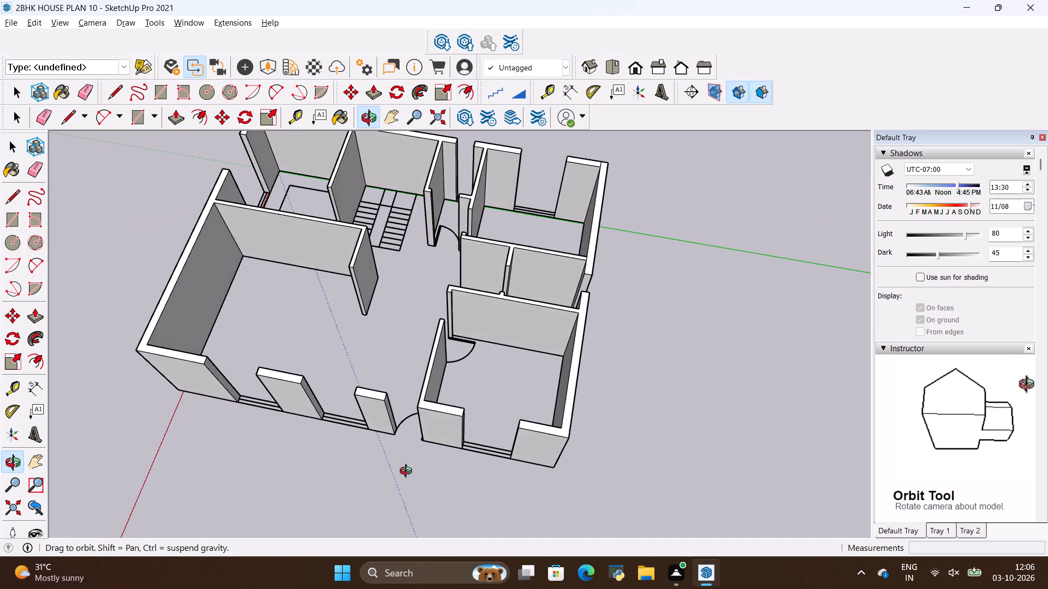
pyautogui.moveTo(408, 472); pyautogui.dragTo(482, 410, button='middle')
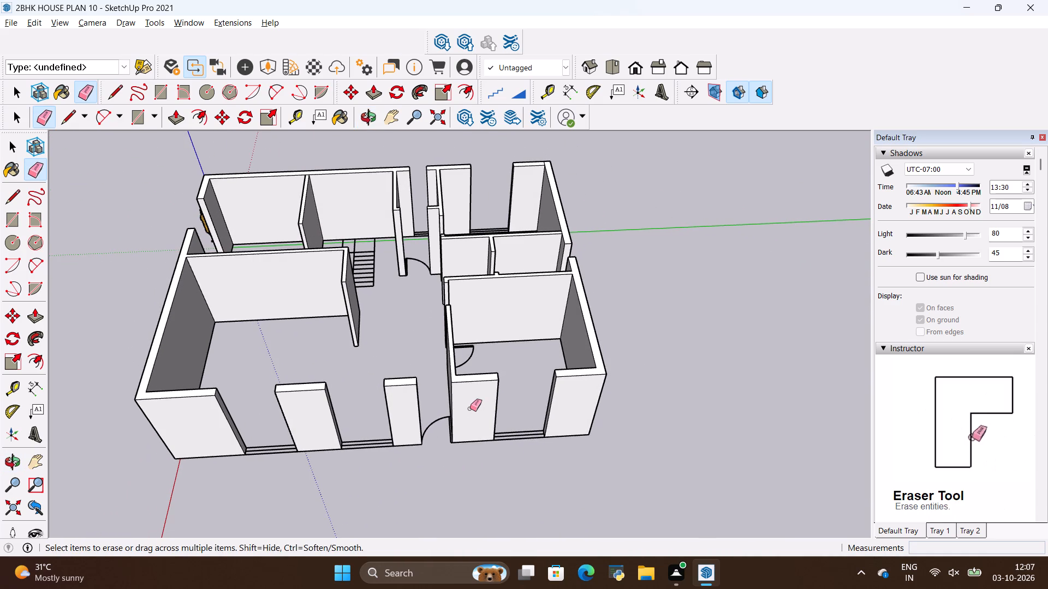
pyautogui.scroll(-3, 478, 386)
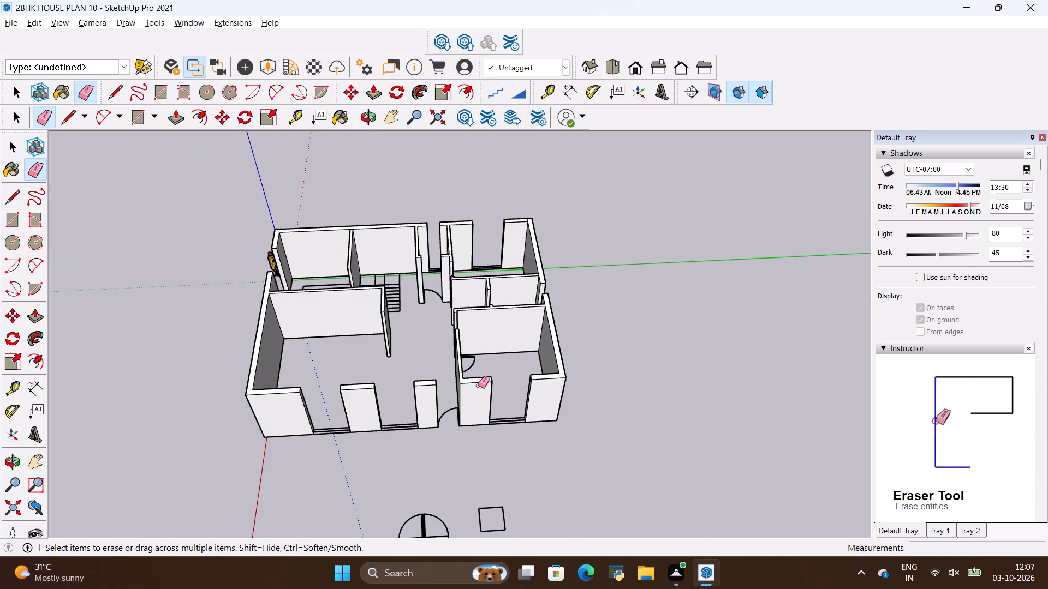
pyautogui.scroll(-2, 478, 386)
pyautogui.scroll(5, 399, 384)
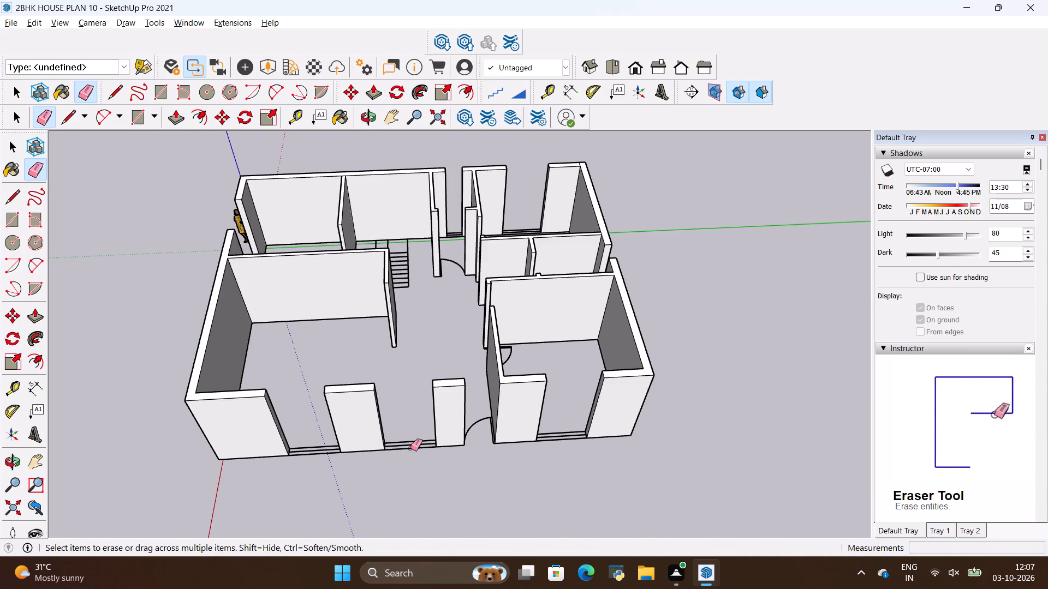
# Place a guide line across the front wall, 3' below the top edge of the pier between the first two window openings.
pyautogui.moveTo(412, 449); pyautogui.dragTo(424, 387, button='middle')
pyautogui.press('t')
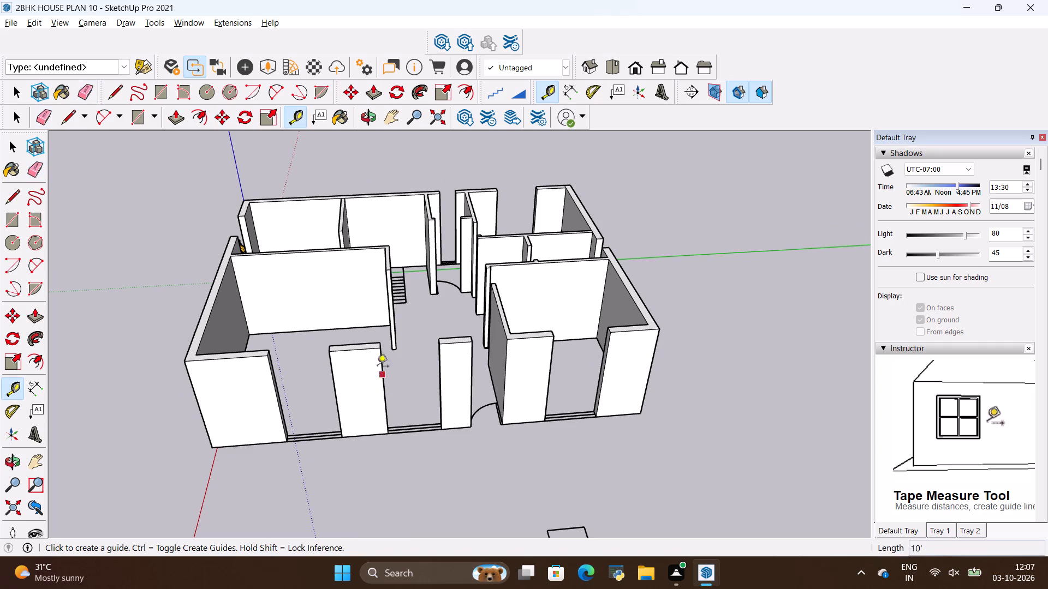
pyautogui.click(362, 351)
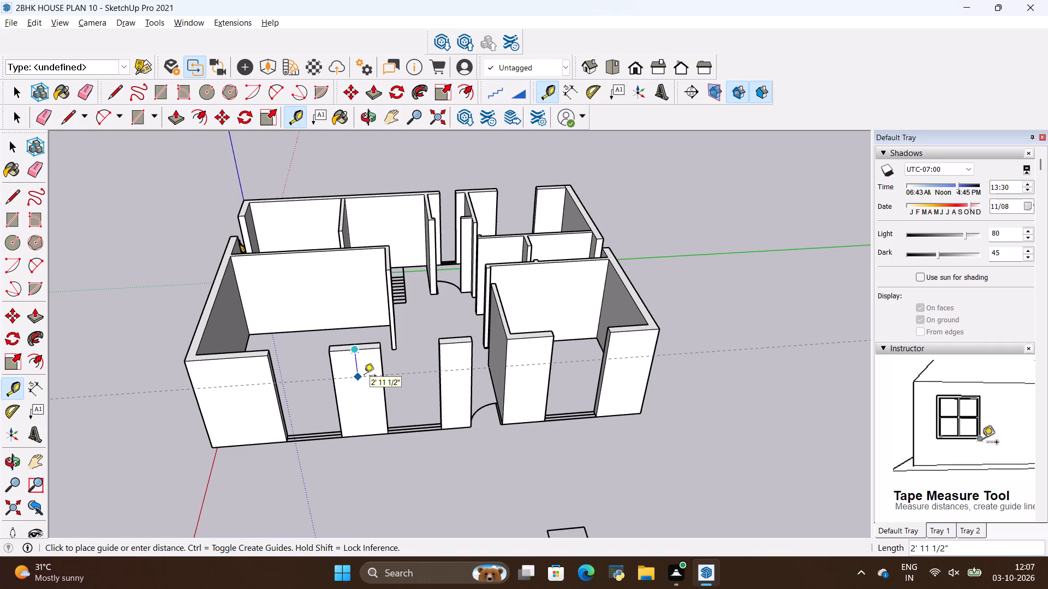
pyautogui.press('BackSpace')
pyautogui.press('2')
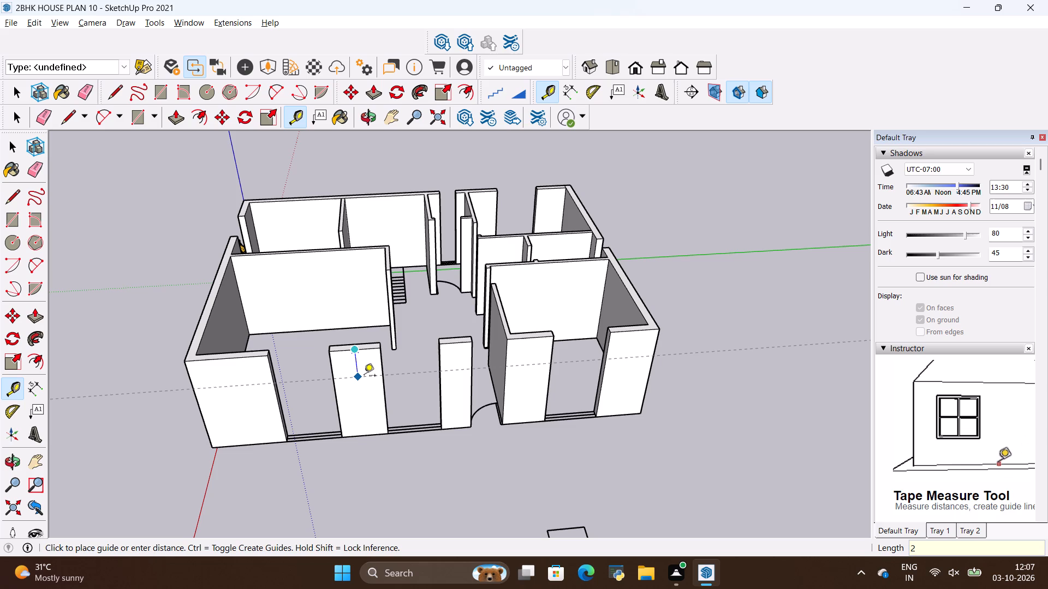
pyautogui.press('BackSpace')
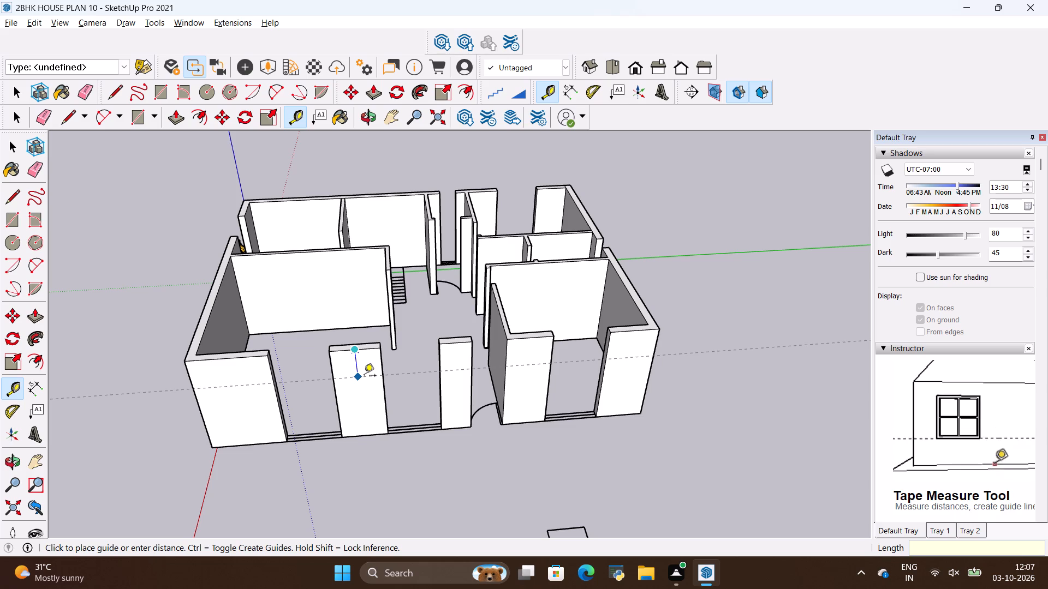
pyautogui.write("3'")
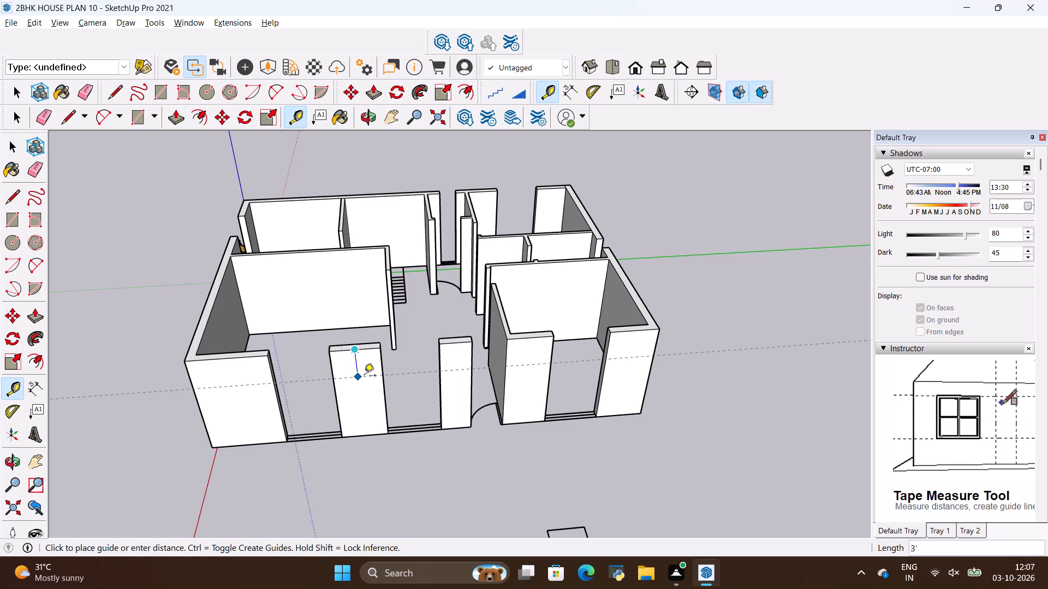
pyautogui.press('BackSpace')
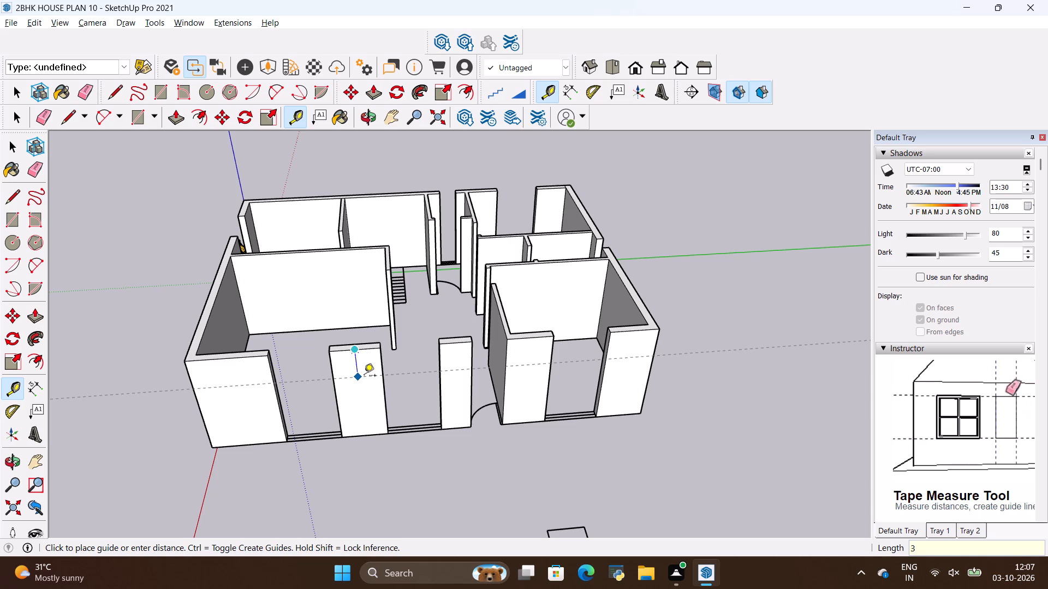
pyautogui.press("'")
pyautogui.press('Return')
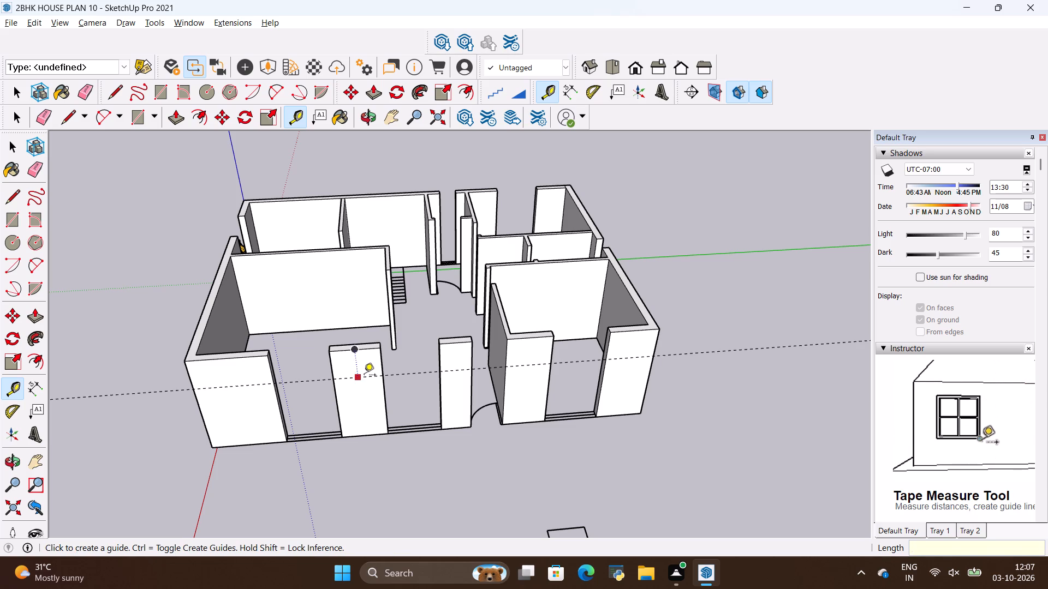
# Place a second guide line across the front wall, 4' below the first guide.
pyautogui.click(369, 378)
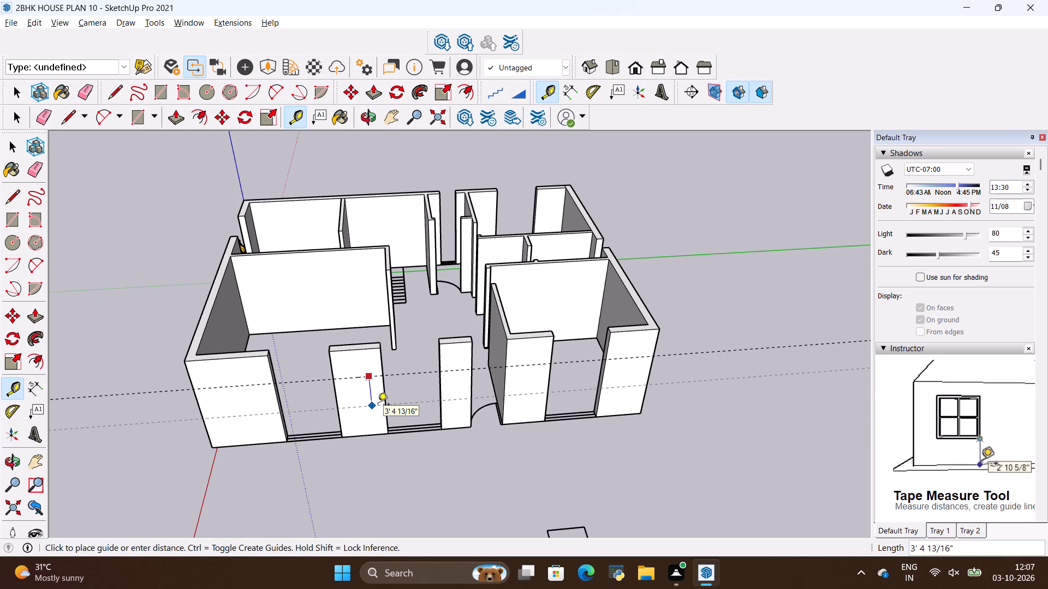
pyautogui.moveTo(384, 407); pyautogui.dragTo(367, 344, button='middle')
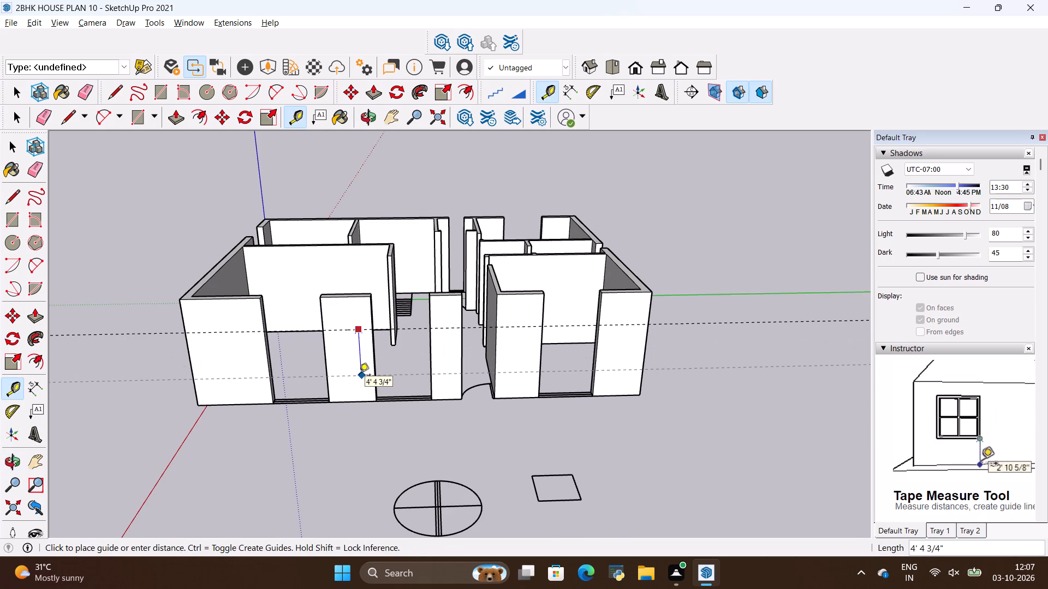
pyautogui.press('BackSpace')
pyautogui.write("4'")
pyautogui.press('Return')
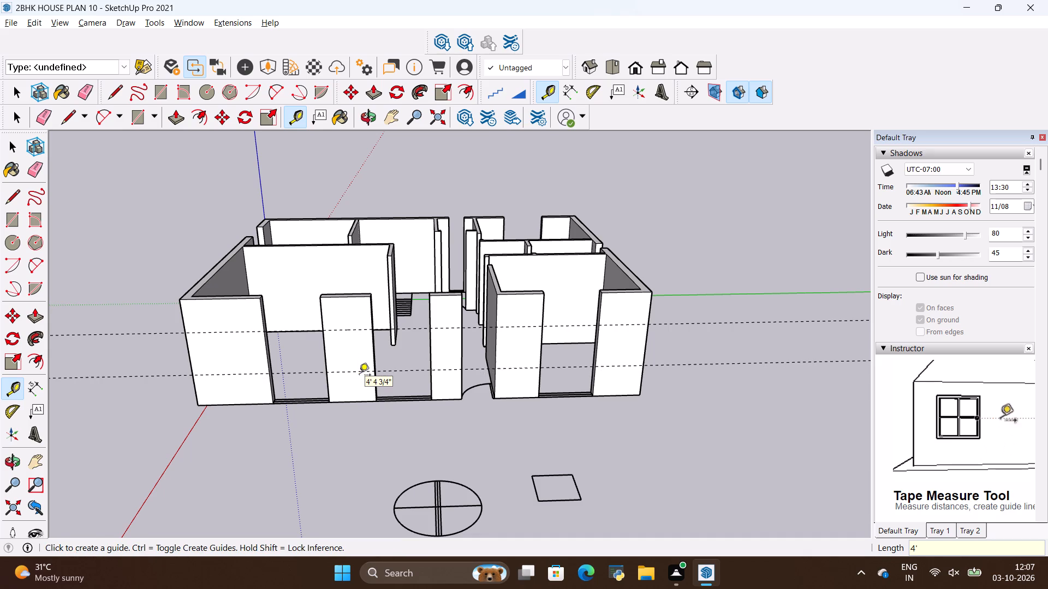
pyautogui.press('Escape')
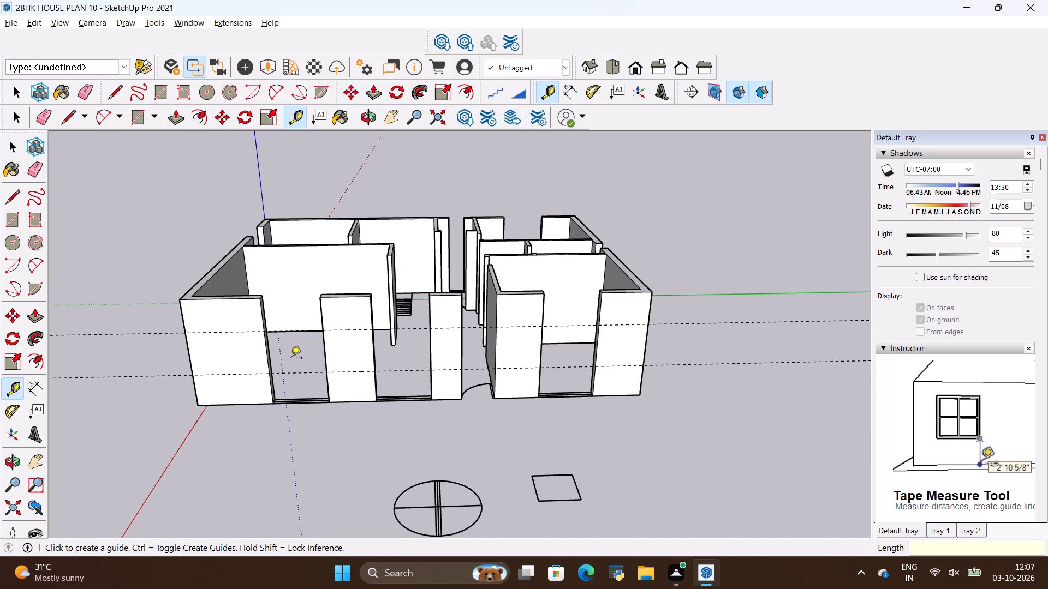
# Examine where the two guides cross the vertical edges of the front window openings.
pyautogui.press('l')
pyautogui.moveTo(307, 365); pyautogui.dragTo(182, 417, button='middle')
pyautogui.scroll(2, 261, 287)
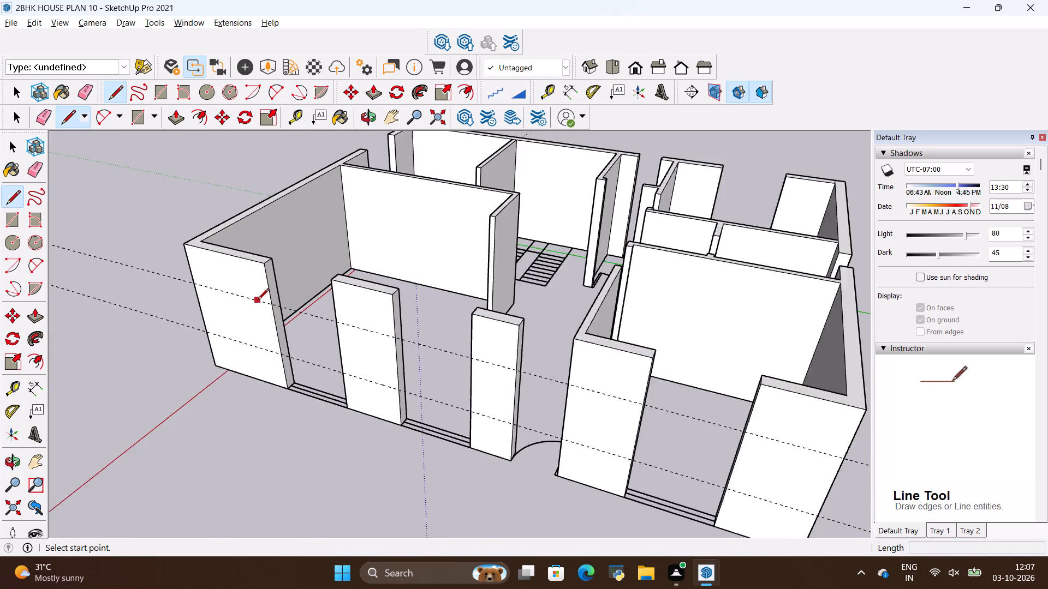
pyautogui.scroll(4, 258, 300)
pyautogui.scroll(1, 397, 363)
pyautogui.moveTo(397, 363); pyautogui.dragTo(338, 371, button='middle')
pyautogui.scroll(4, 248, 281)
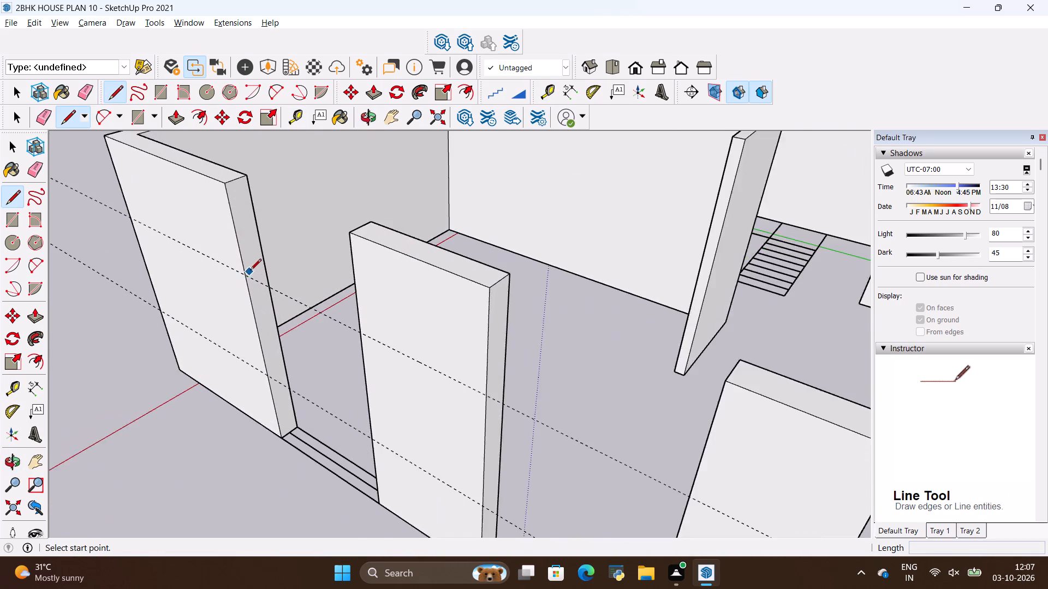
pyautogui.scroll(4, 250, 271)
pyautogui.moveTo(284, 344); pyautogui.dragTo(389, 250, button='middle')
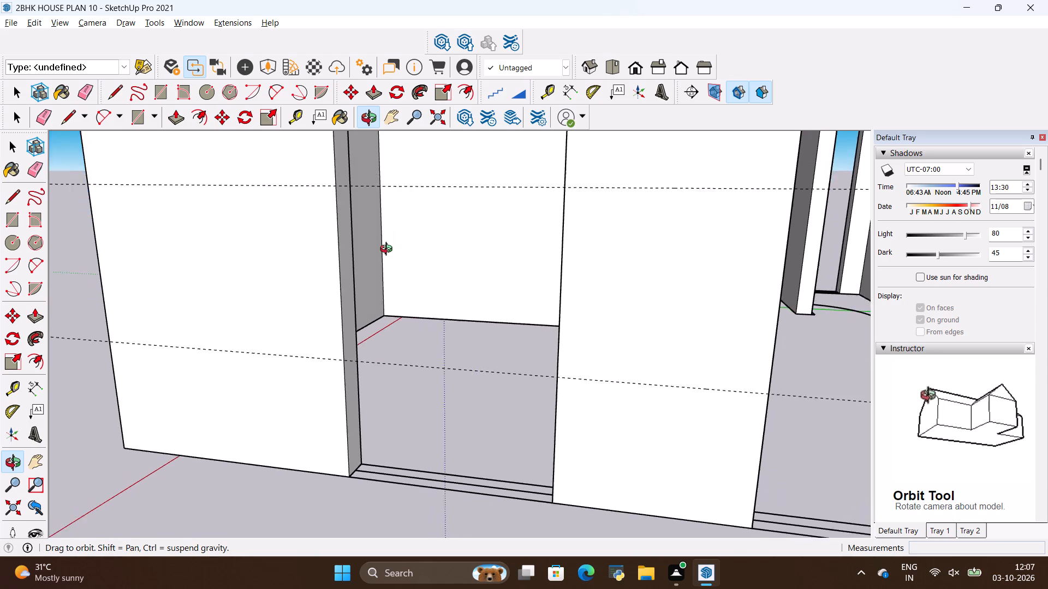
pyautogui.moveTo(389, 250); pyautogui.dragTo(383, 264, button='middle')
pyautogui.scroll(-4, 374, 266)
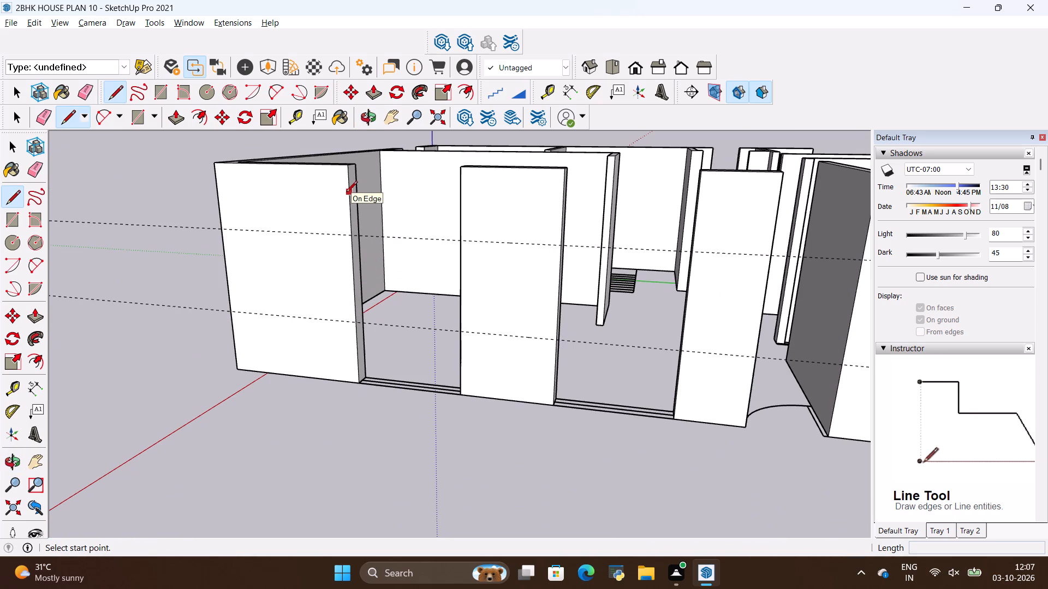
pyautogui.scroll(1, 355, 294)
pyautogui.scroll(2, 356, 227)
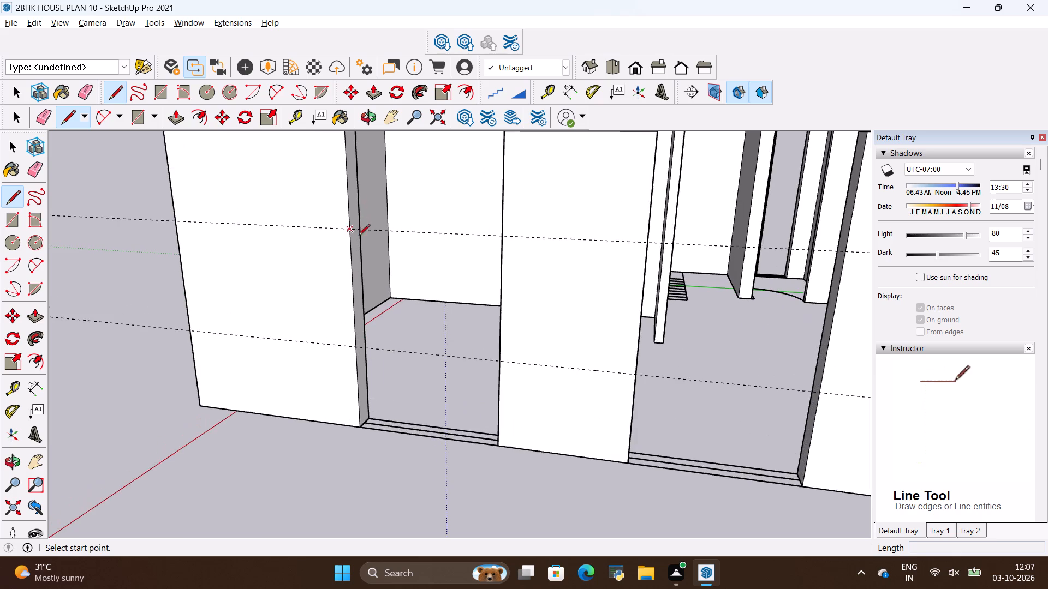
pyautogui.scroll(-7, 332, 379)
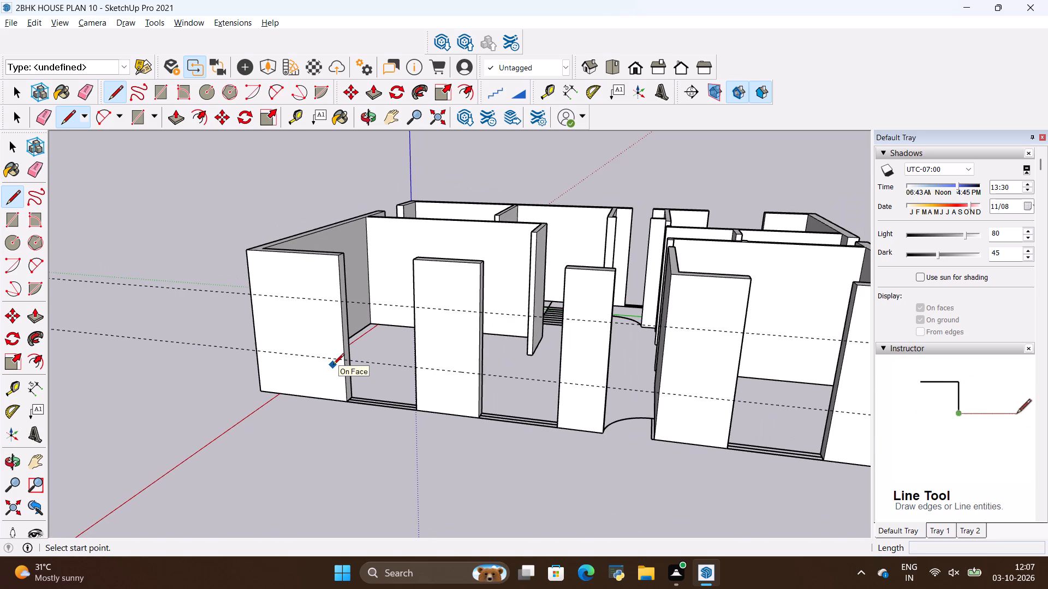
pyautogui.moveTo(388, 371); pyautogui.dragTo(408, 374, button='middle')
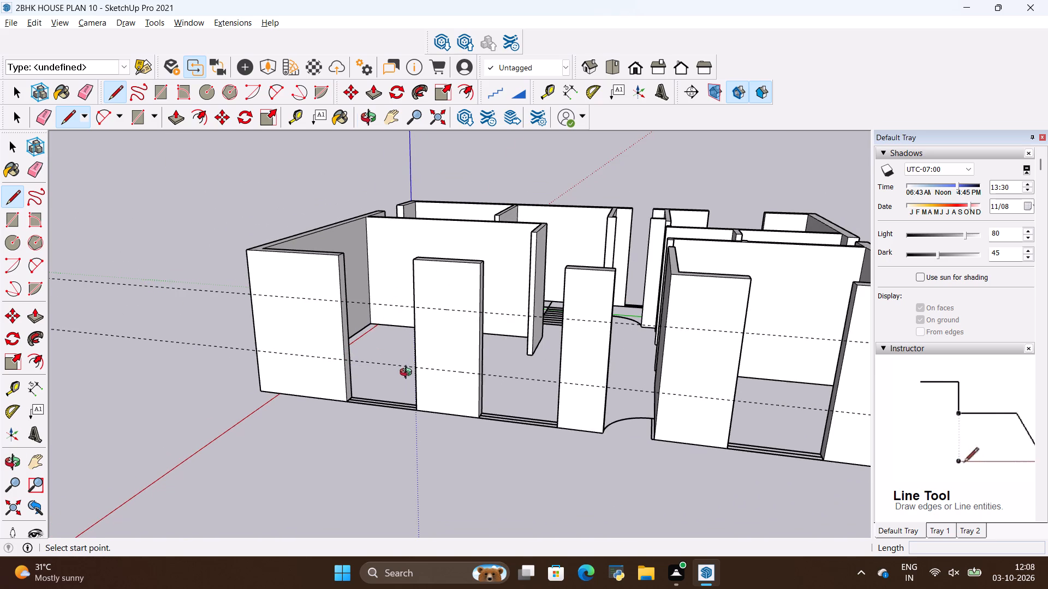
pyautogui.moveTo(408, 374); pyautogui.dragTo(426, 303, button='middle')
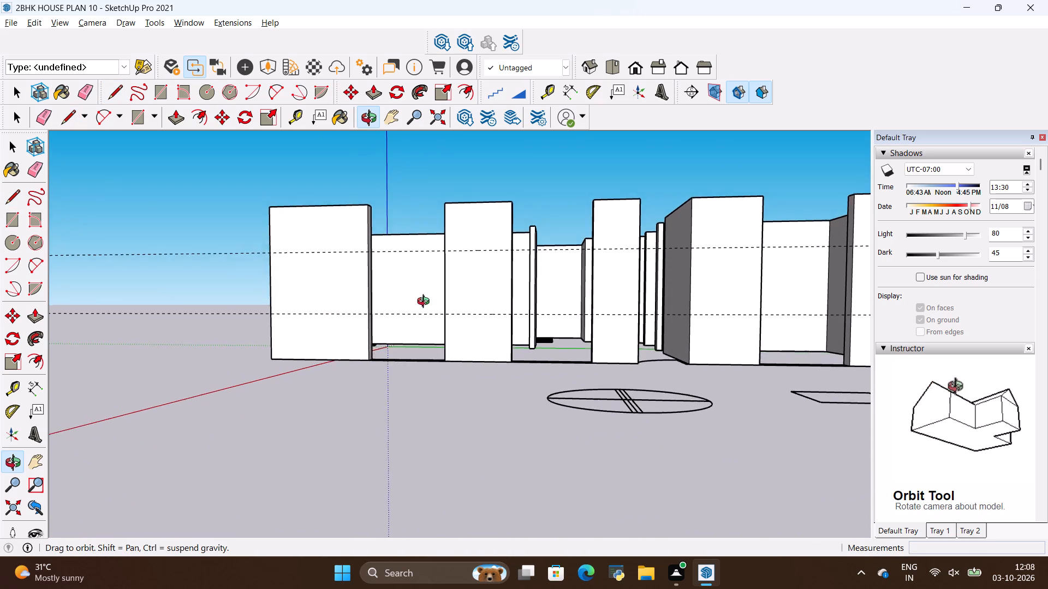
pyautogui.moveTo(426, 303); pyautogui.dragTo(415, 360, button='middle')
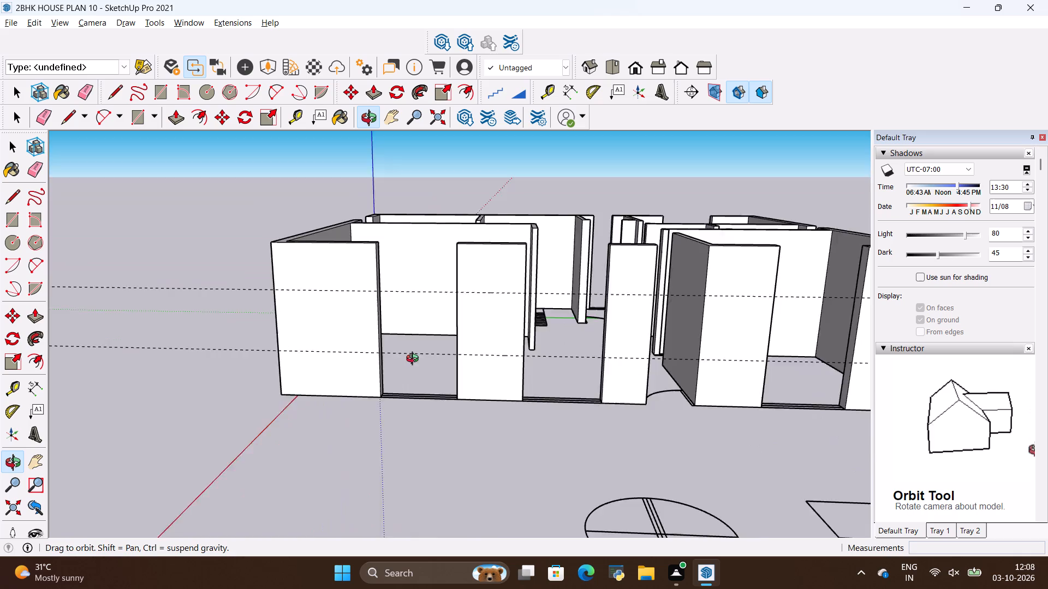
pyautogui.moveTo(415, 360); pyautogui.dragTo(283, 399, button='middle')
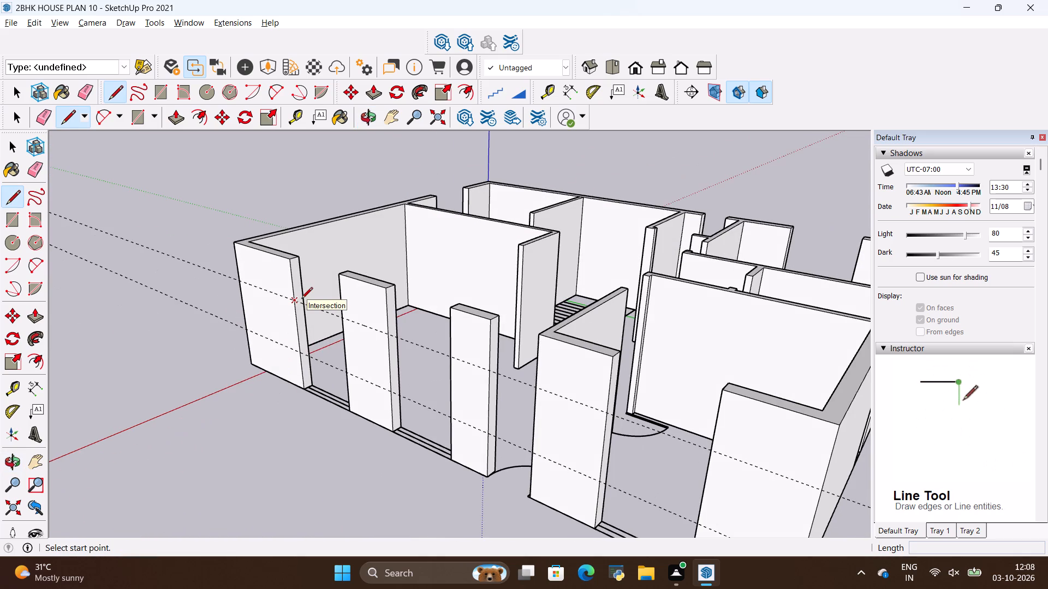
# Draw 9" lines at both guide heights across the corner wall's end face at the first front window opening.
pyautogui.scroll(8, 301, 299)
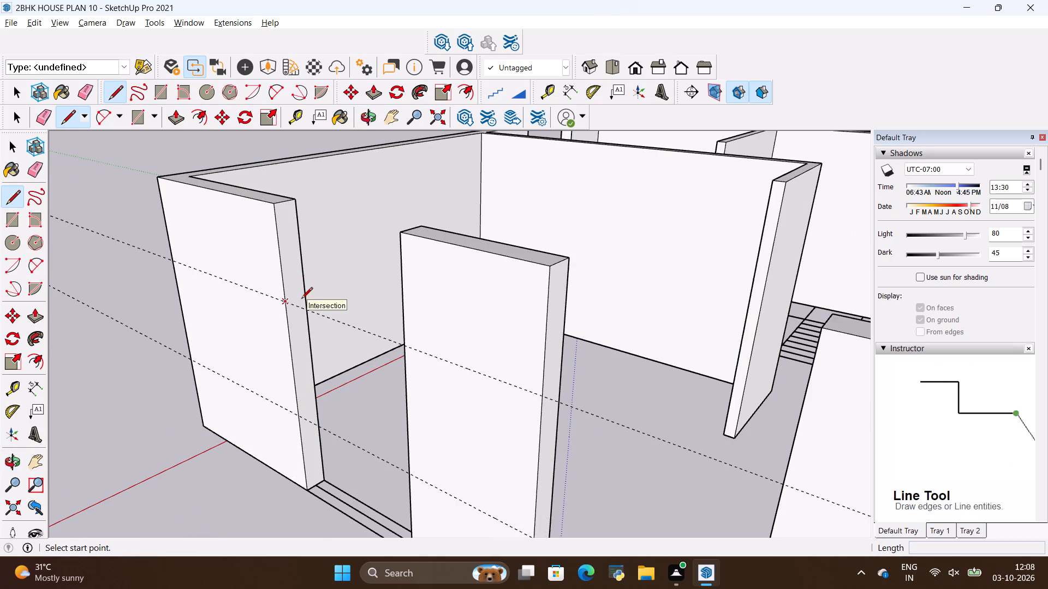
pyautogui.press('l')
pyautogui.scroll(4, 301, 299)
pyautogui.click(279, 303)
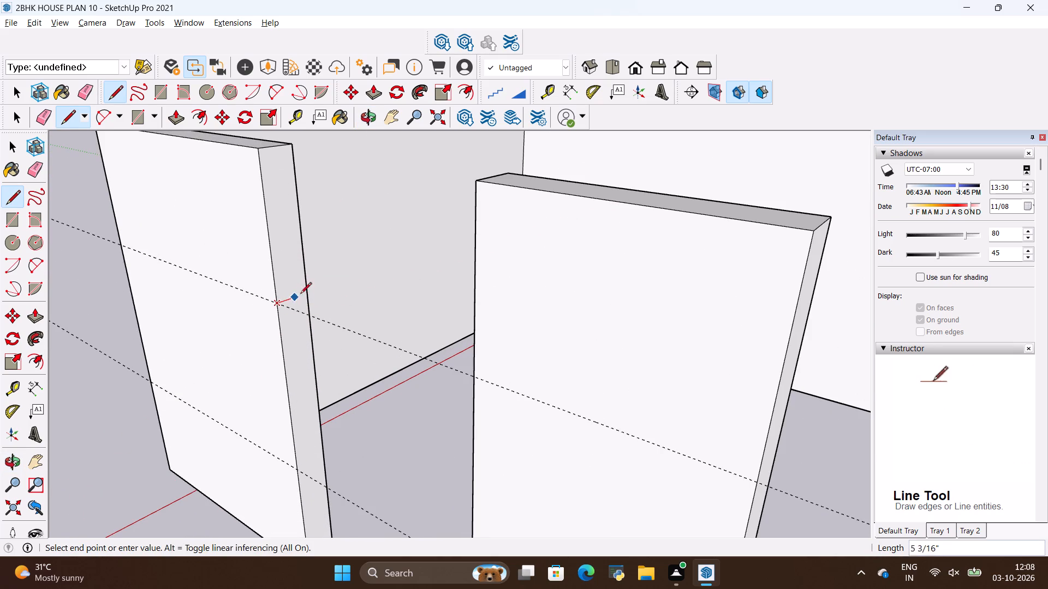
pyautogui.click(307, 292)
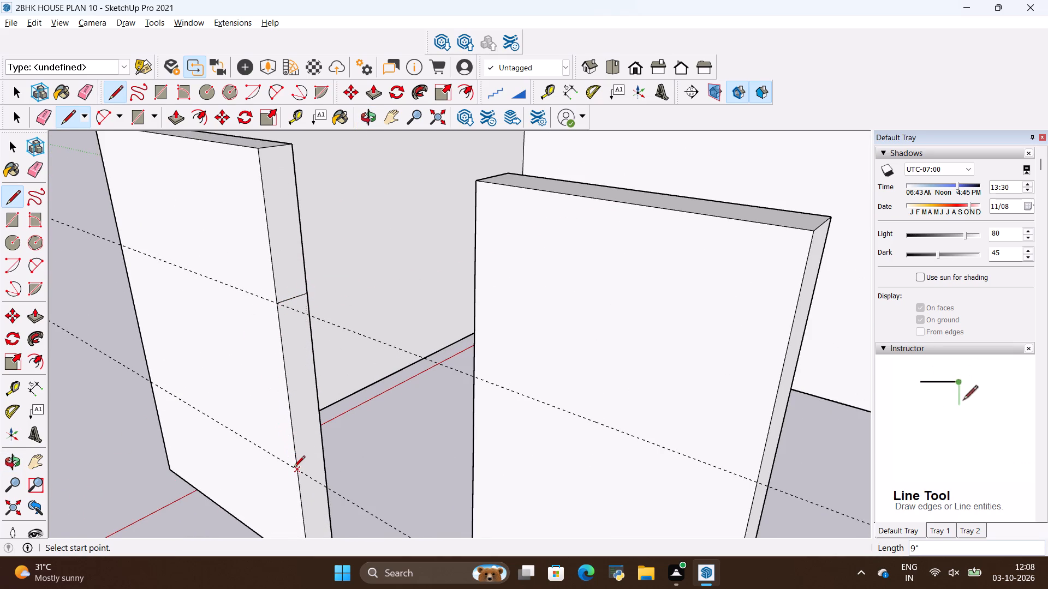
pyautogui.click(294, 470)
pyautogui.click(327, 449)
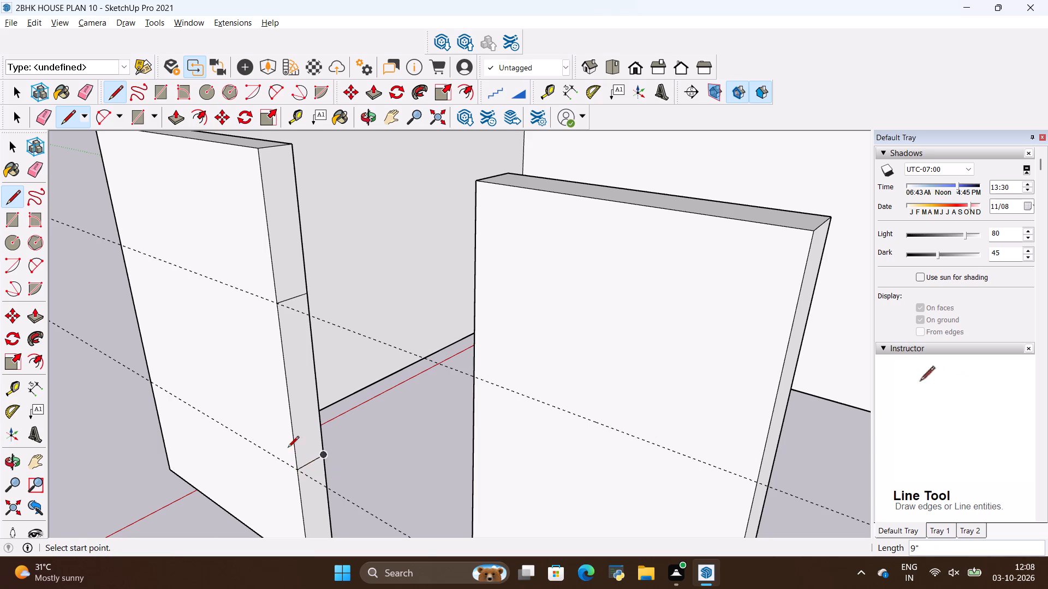
# Draw two lines at the guide heights across the middle pier's end face that borders the second front window opening.
pyautogui.scroll(-11, 222, 416)
pyautogui.scroll(9, 343, 410)
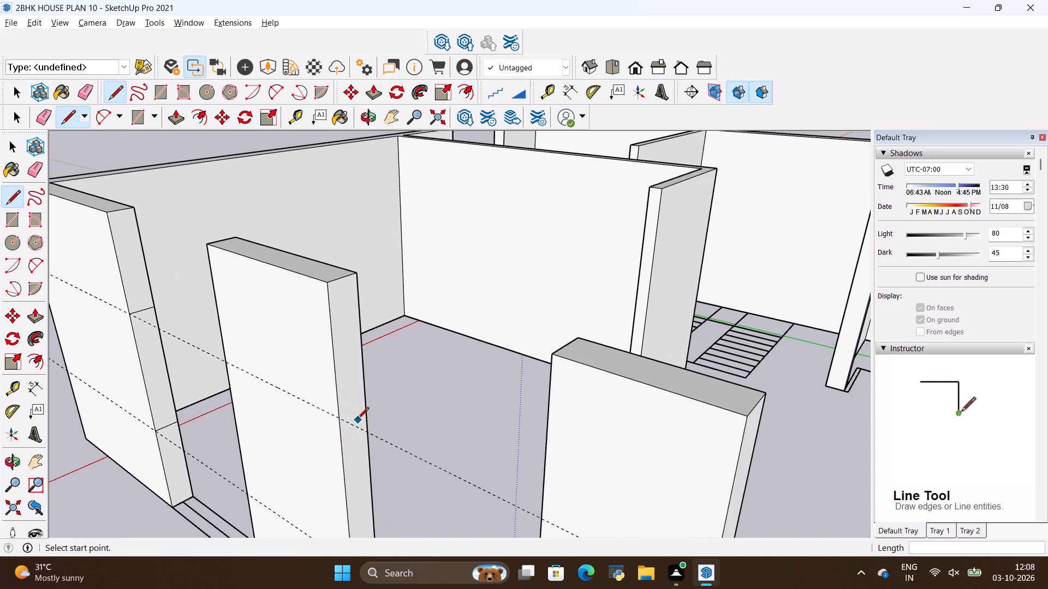
pyautogui.click(340, 415)
pyautogui.click(370, 399)
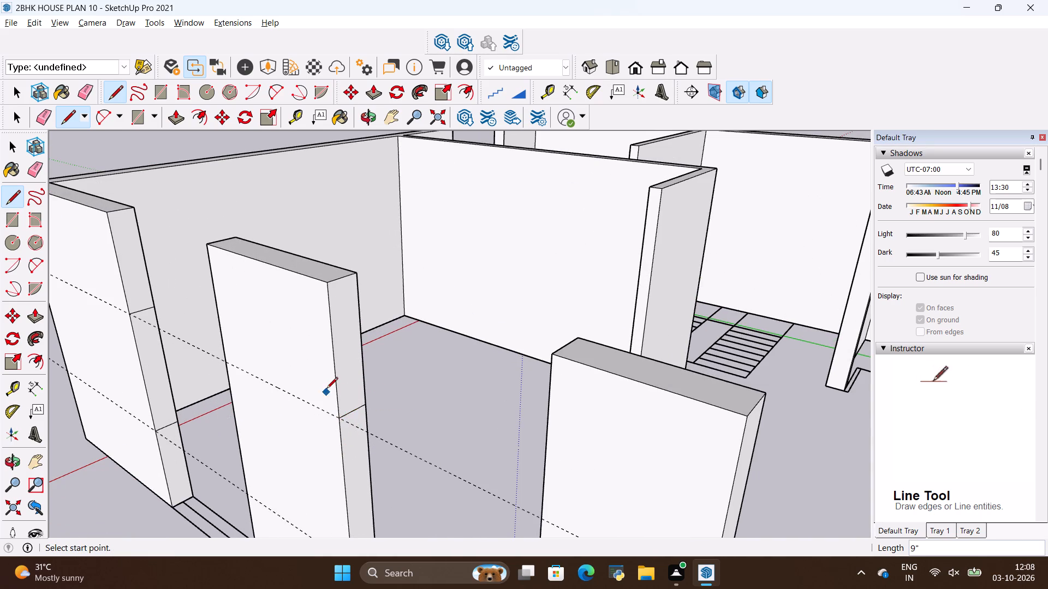
pyautogui.scroll(-5, 326, 390)
pyautogui.scroll(9, 354, 514)
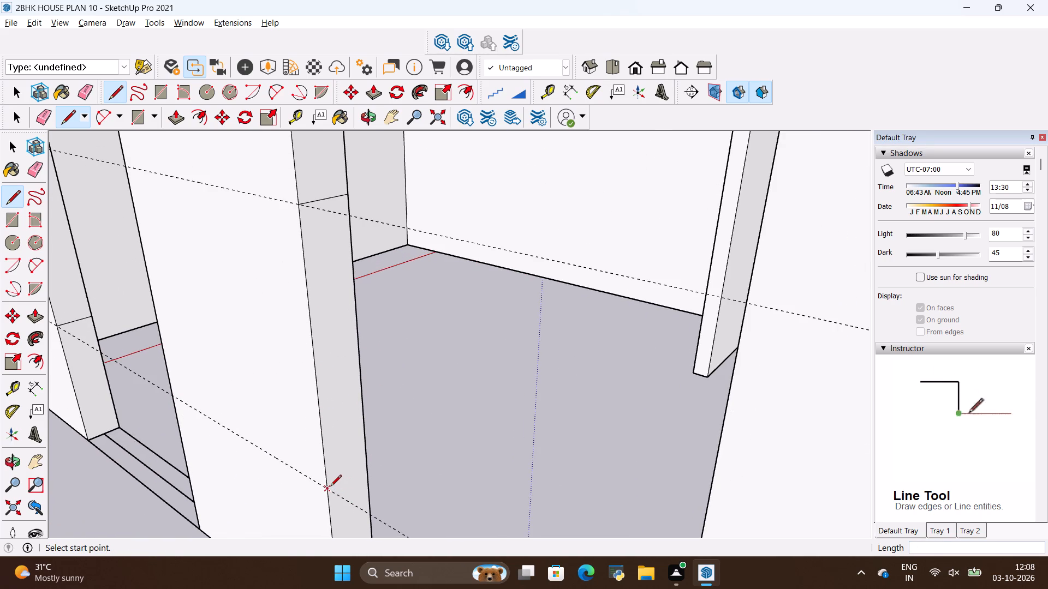
pyautogui.click(330, 487)
pyautogui.click(367, 463)
pyautogui.scroll(-16, 305, 466)
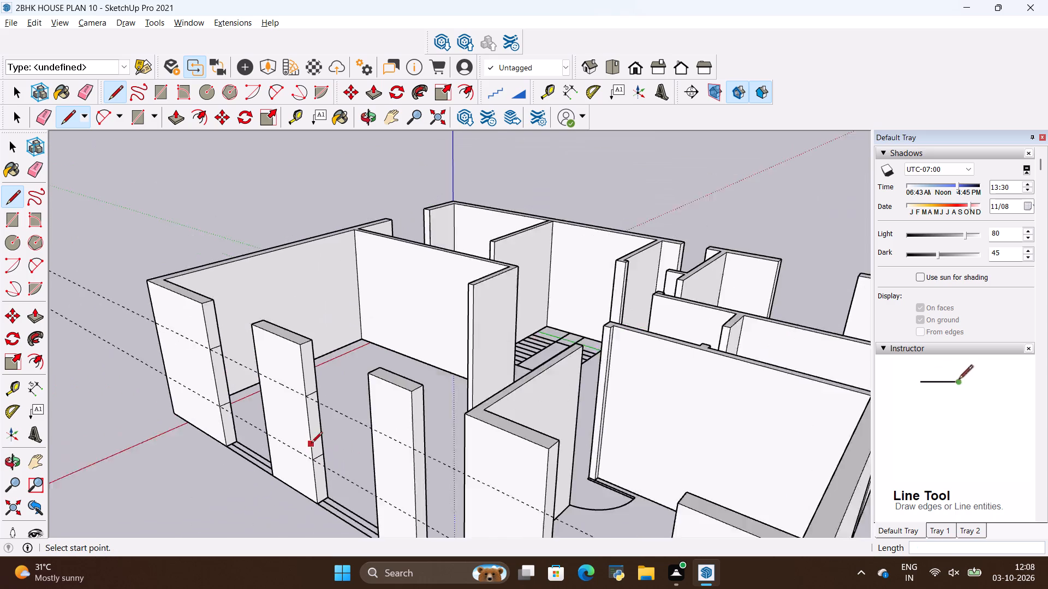
# Draw a line at the upper guide's height across the third front pier's end face beside the door opening.
pyautogui.scroll(-5, 332, 419)
pyautogui.scroll(-1, 333, 496)
pyautogui.moveTo(349, 508); pyautogui.dragTo(356, 489, button='middle')
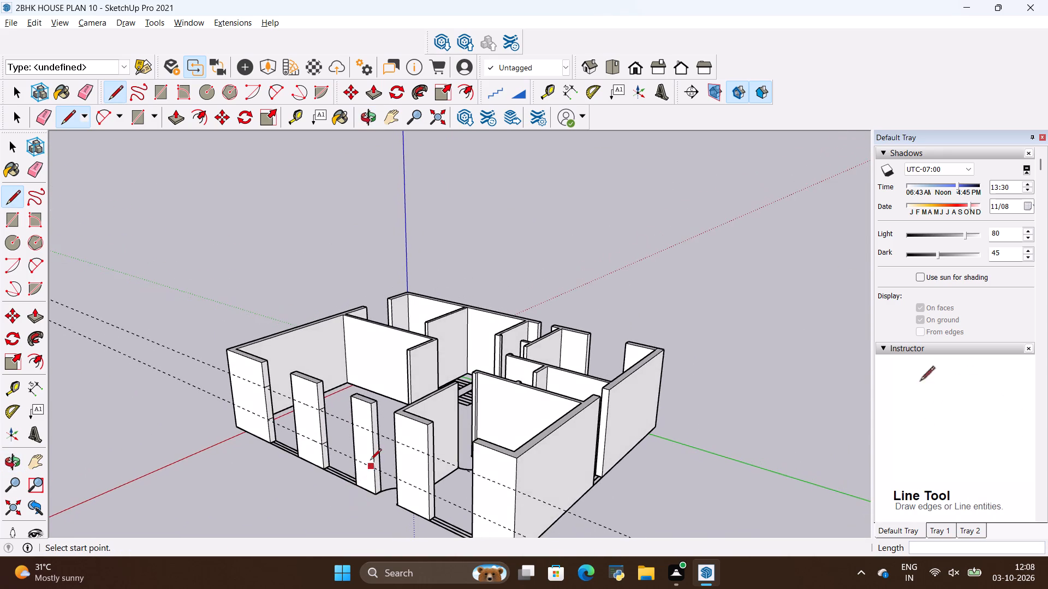
pyautogui.scroll(14, 371, 437)
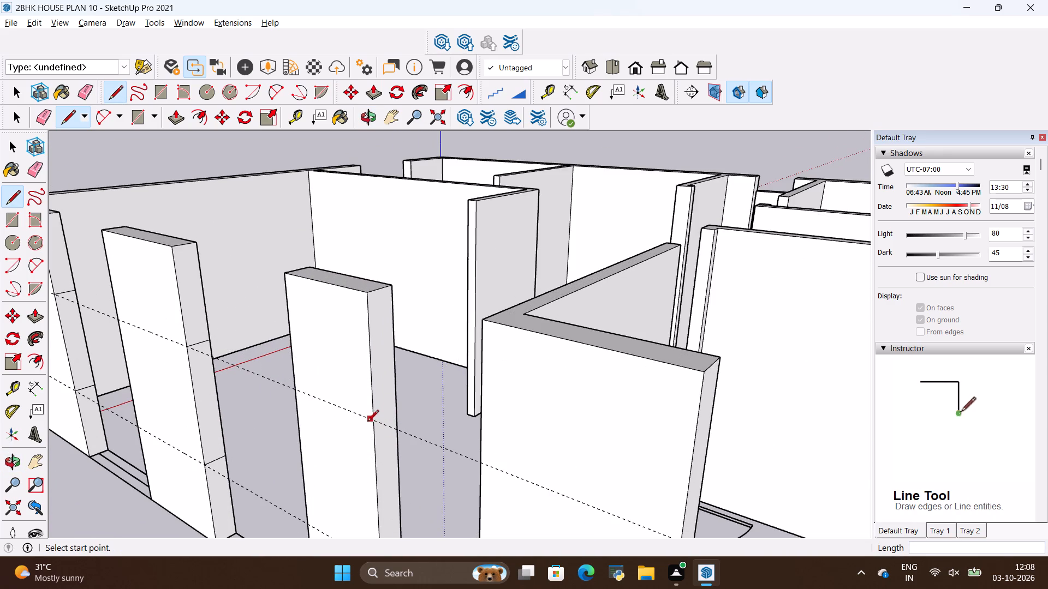
pyautogui.scroll(5, 369, 425)
pyautogui.click(379, 418)
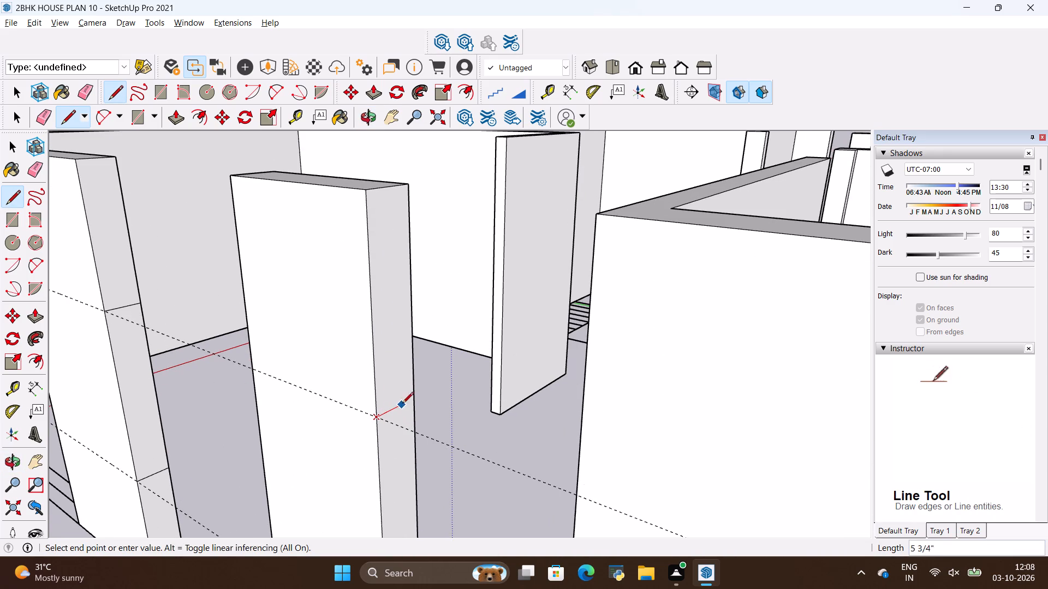
pyautogui.click(414, 399)
# Draw 9" lines at both guide heights across the end face of the pier bordering the third front window opening.
pyautogui.scroll(-15, 353, 376)
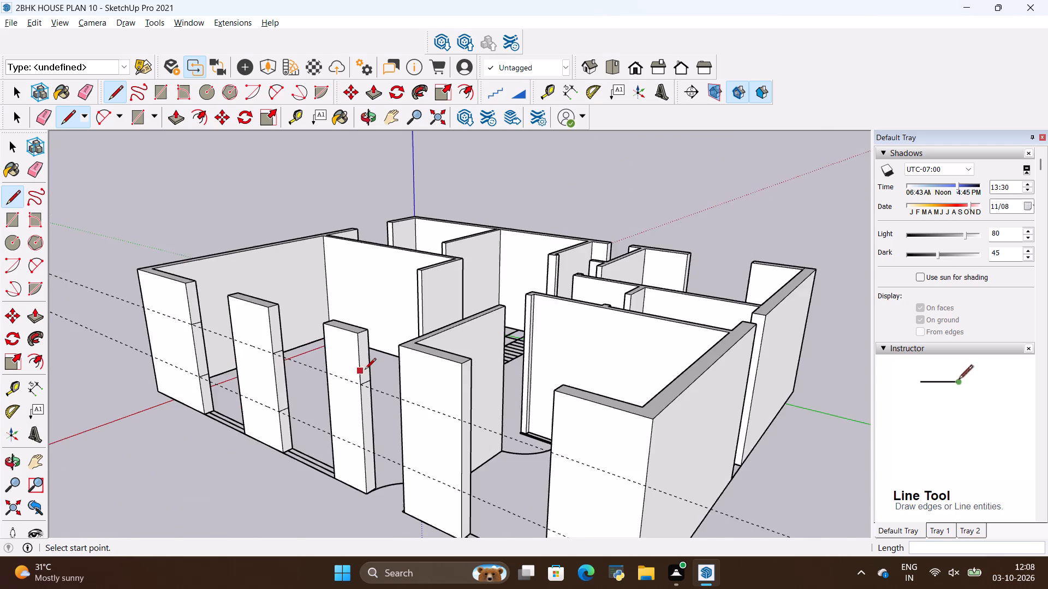
pyautogui.scroll(-5, 365, 370)
pyautogui.scroll(11, 436, 420)
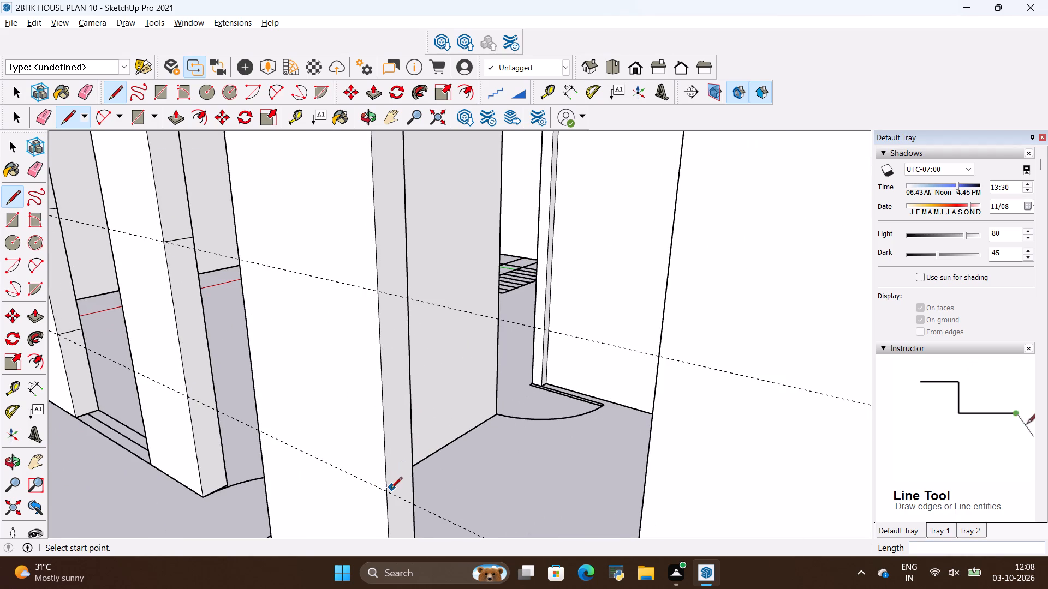
pyautogui.click(386, 492)
pyautogui.click(413, 471)
pyautogui.scroll(-3, 327, 501)
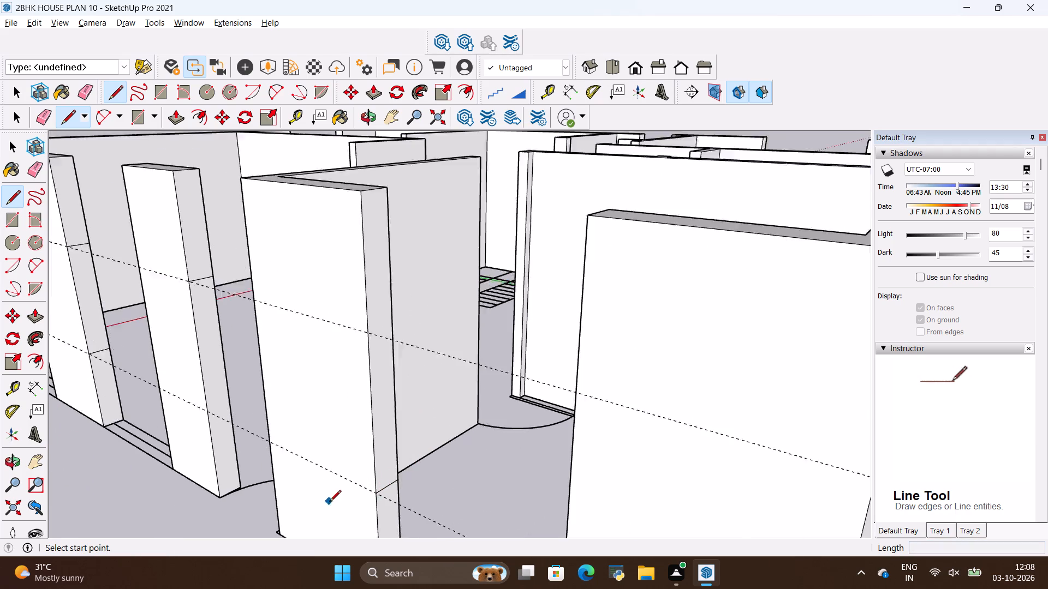
pyautogui.scroll(-1, 330, 502)
pyautogui.click(362, 362)
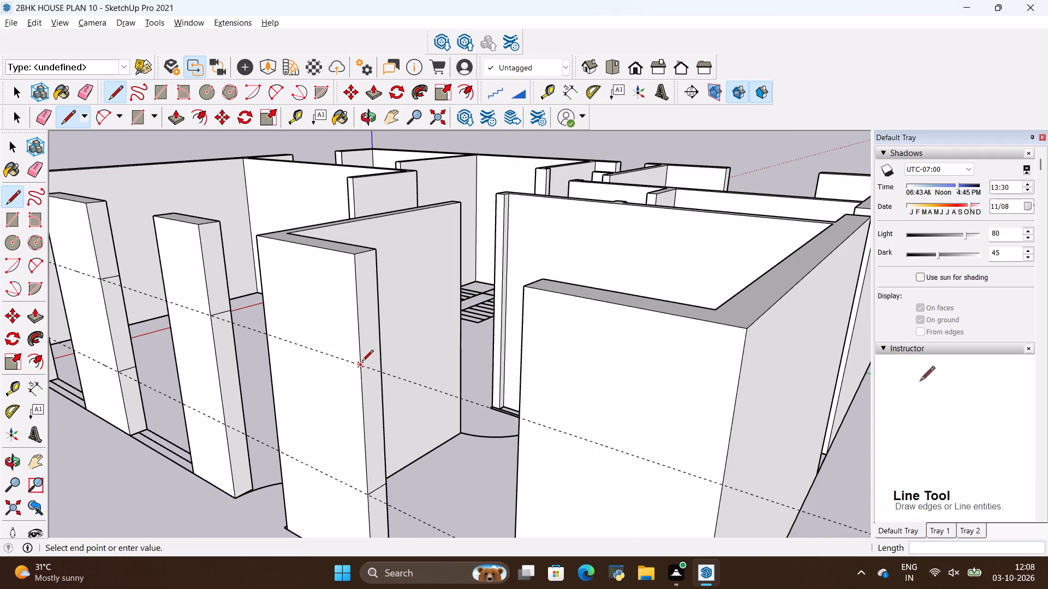
pyautogui.scroll(6, 378, 353)
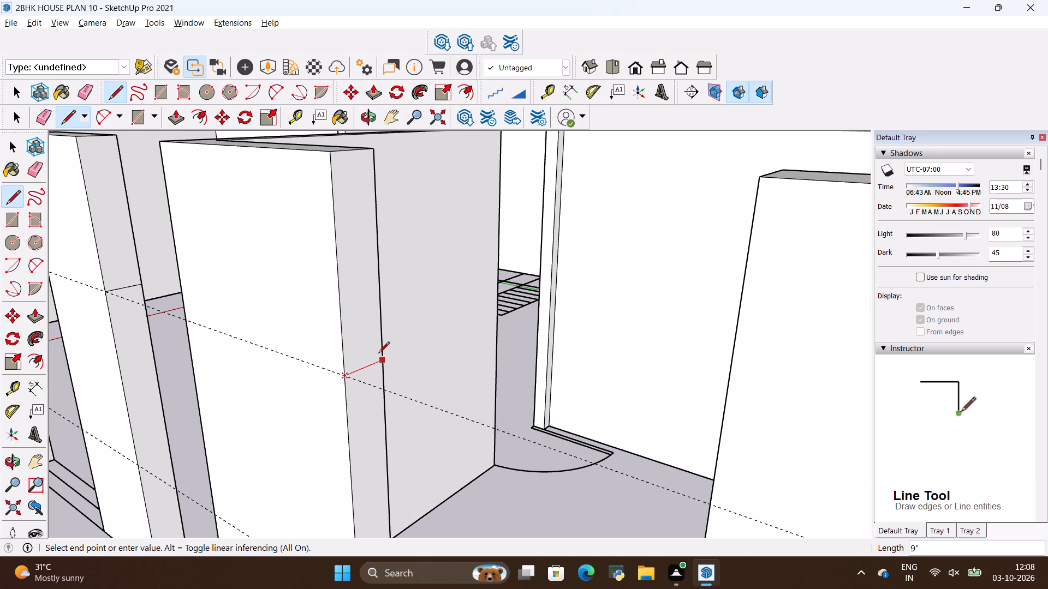
pyautogui.click(378, 354)
# Push/Pull the corner wall's end faces above and below the guides 5' across the first front window opening to the middle pier.
pyautogui.scroll(-16, 320, 417)
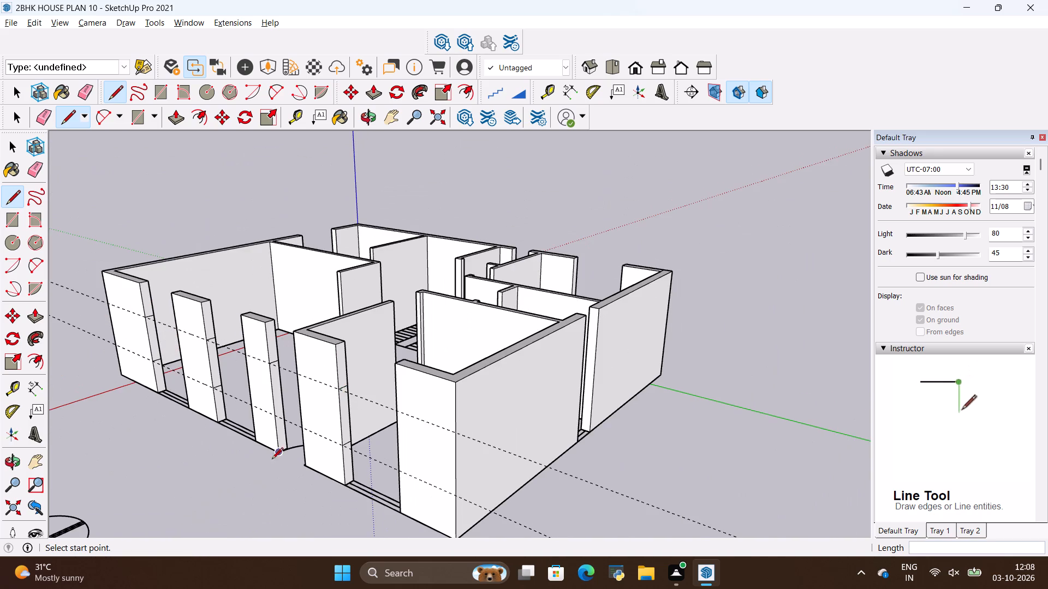
pyautogui.moveTo(265, 471); pyautogui.dragTo(321, 461, button='middle')
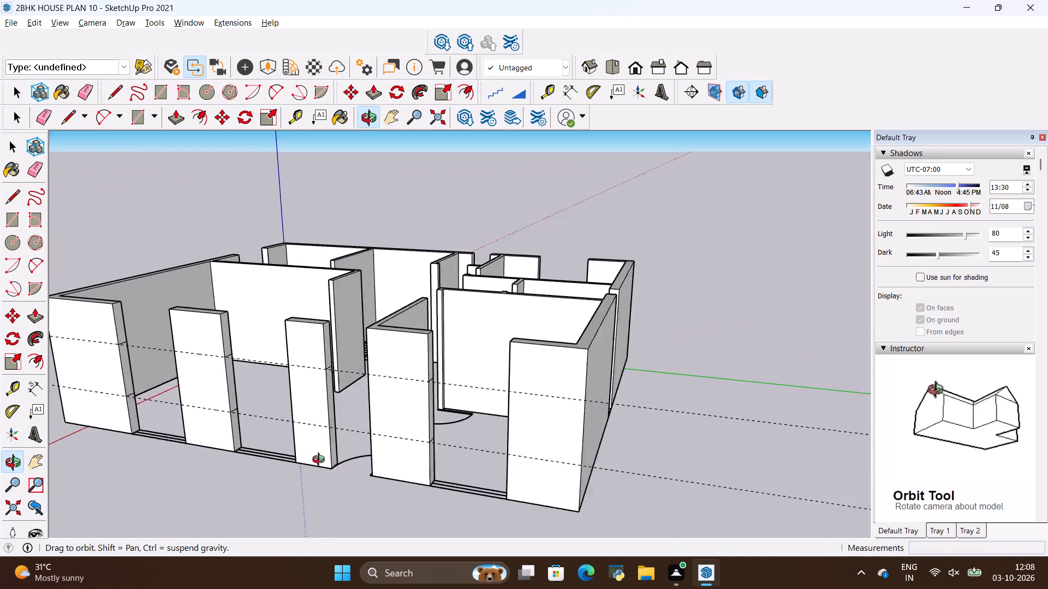
pyautogui.moveTo(321, 461); pyautogui.dragTo(296, 466, button='middle')
pyautogui.scroll(-6, 382, 453)
pyautogui.scroll(5, 305, 428)
pyautogui.scroll(2, 217, 375)
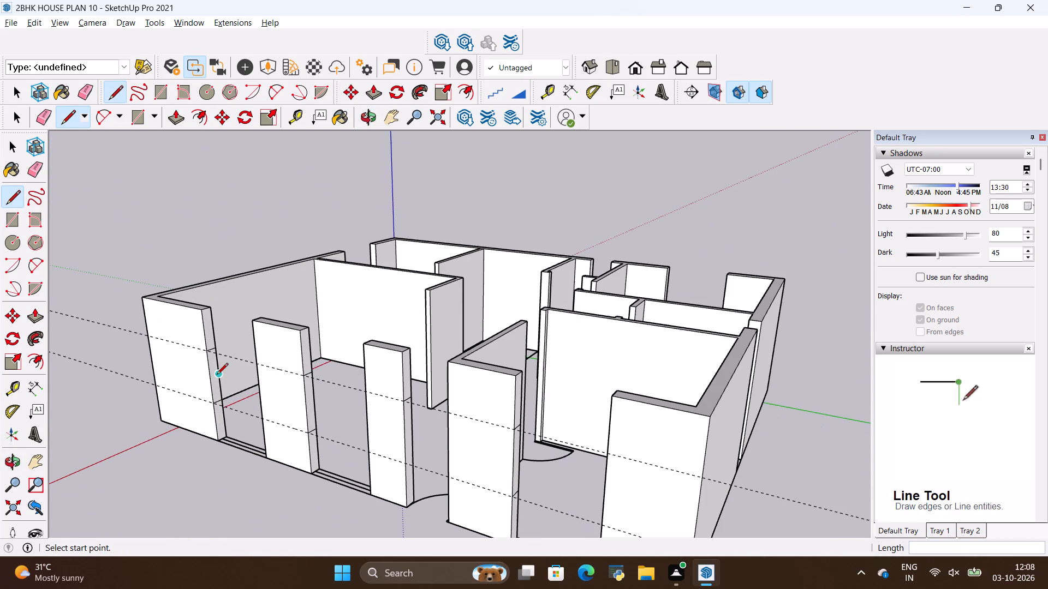
pyautogui.press('p')
pyautogui.scroll(4, 216, 371)
pyautogui.click(207, 314)
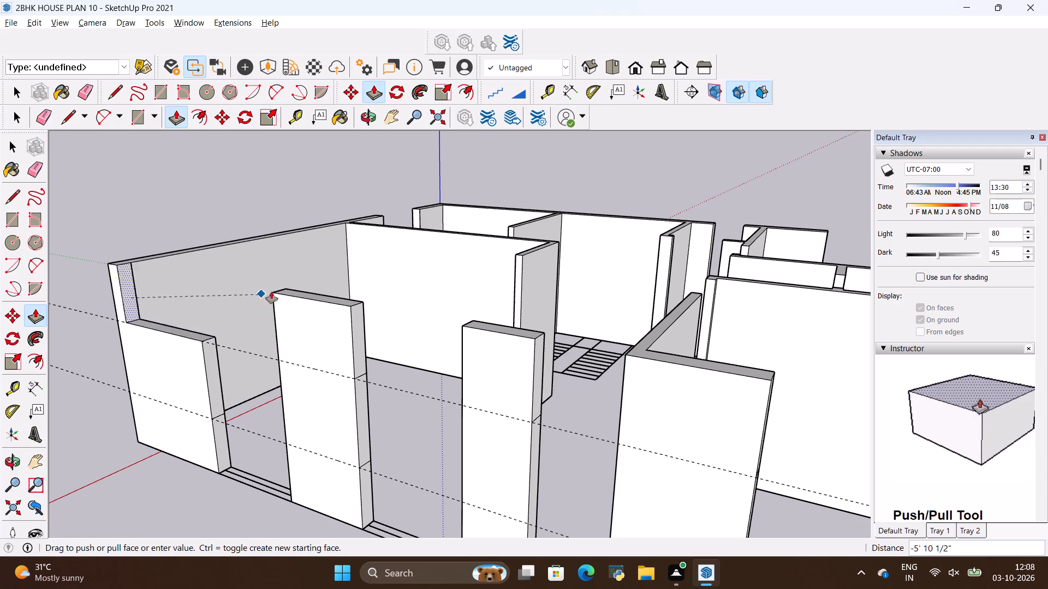
pyautogui.click(274, 290)
pyautogui.click(217, 435)
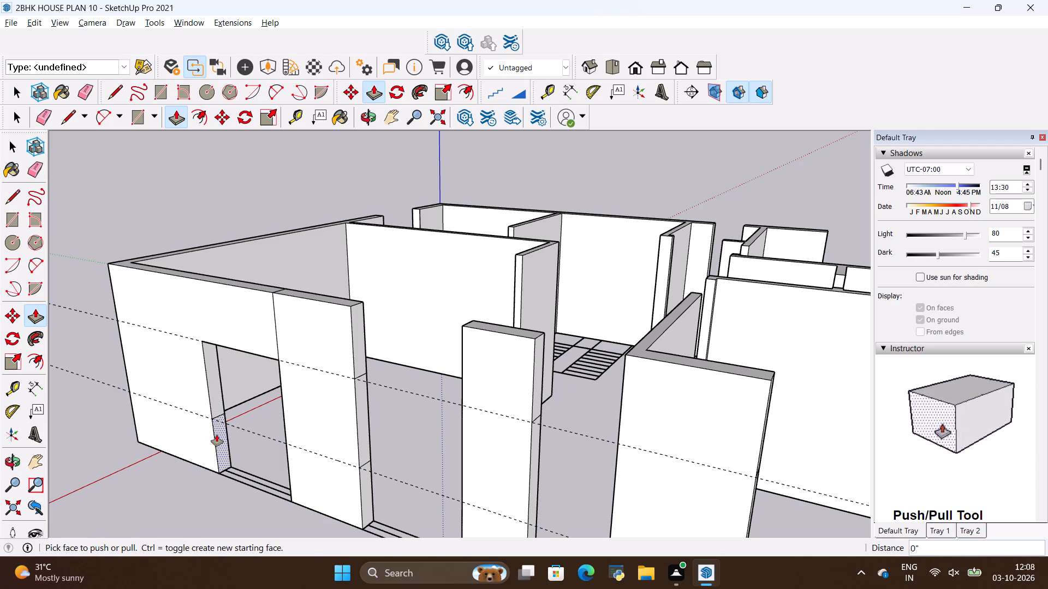
pyautogui.click(288, 441)
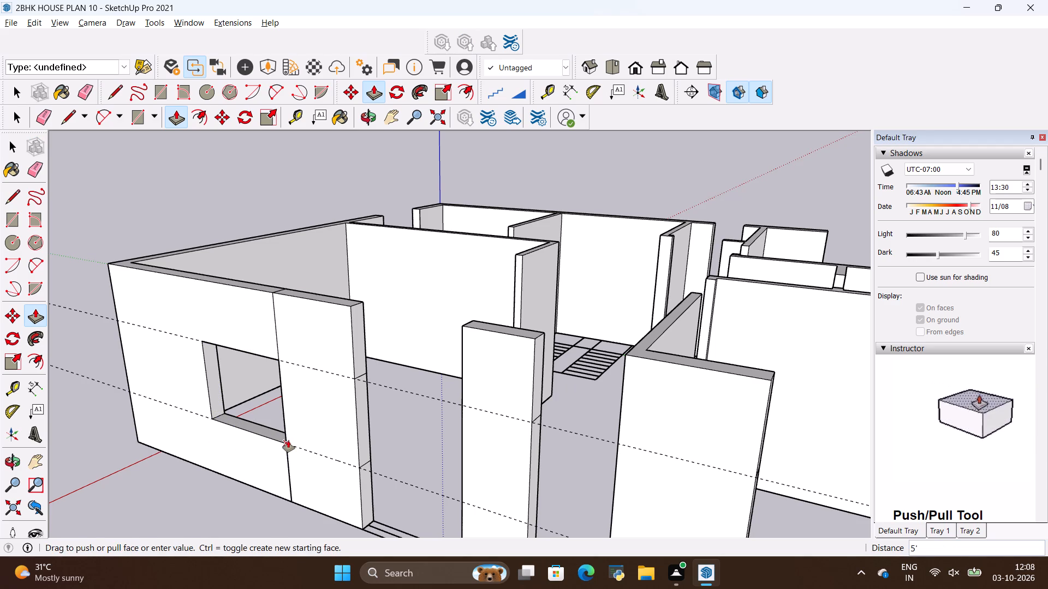
# Push/Pull the middle pier's upper and lower end faces 5' across the second front window opening to the next pier.
pyautogui.scroll(-9, 226, 435)
pyautogui.moveTo(287, 442); pyautogui.dragTo(260, 446, button='middle')
pyautogui.scroll(-1, 259, 444)
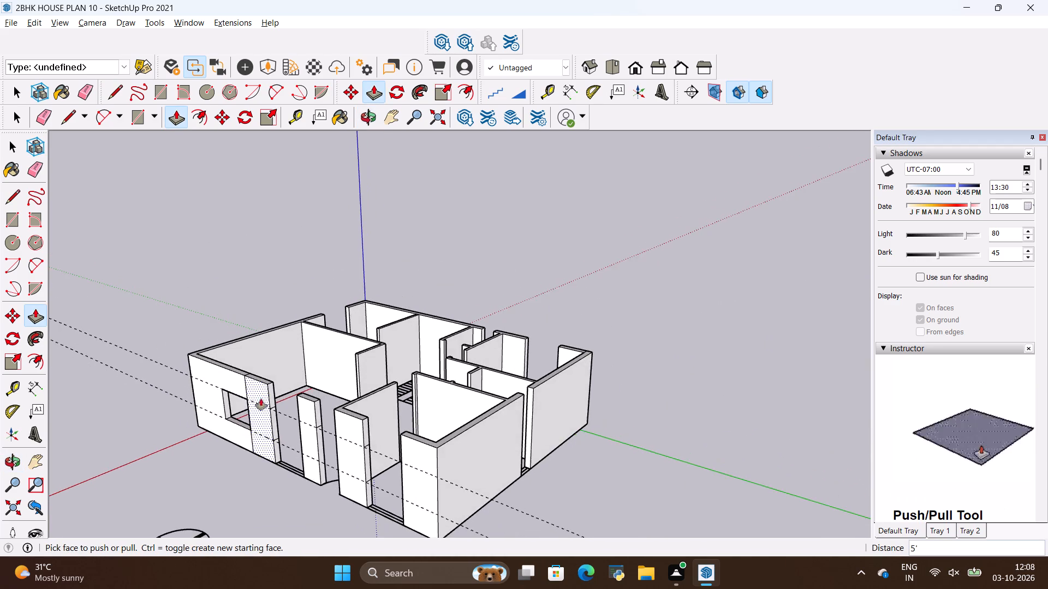
pyautogui.scroll(6, 285, 382)
pyautogui.click(264, 406)
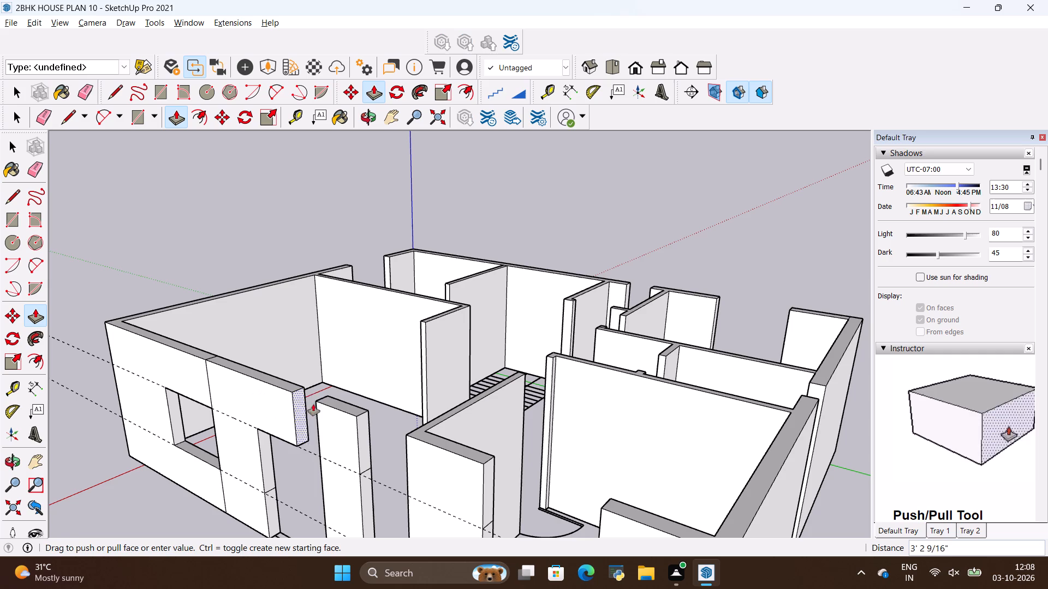
pyautogui.click(319, 401)
pyautogui.scroll(-4, 302, 378)
pyautogui.scroll(1, 303, 460)
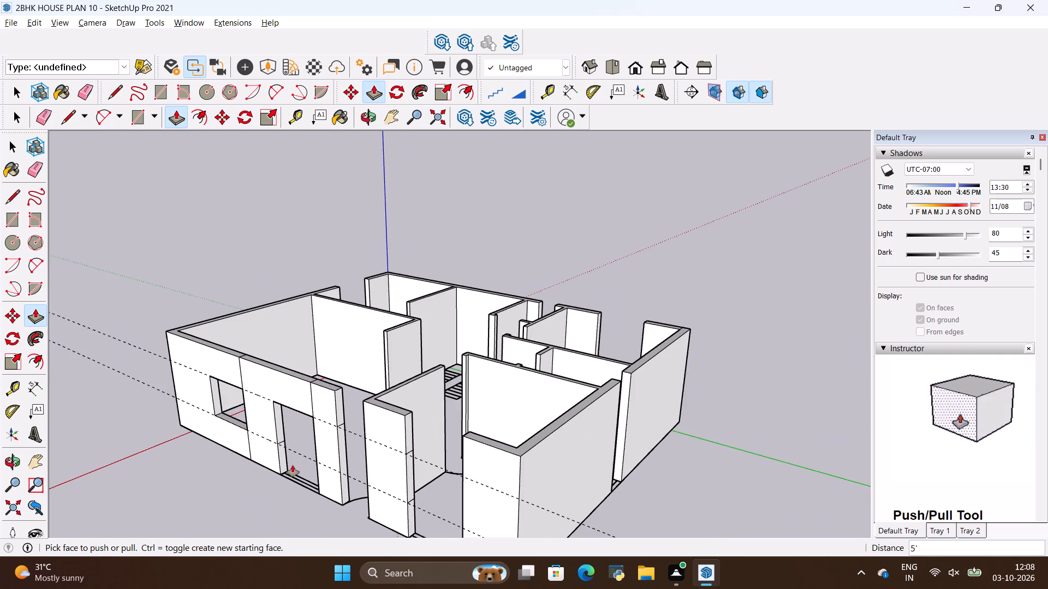
pyautogui.scroll(3, 289, 467)
pyautogui.click(283, 463)
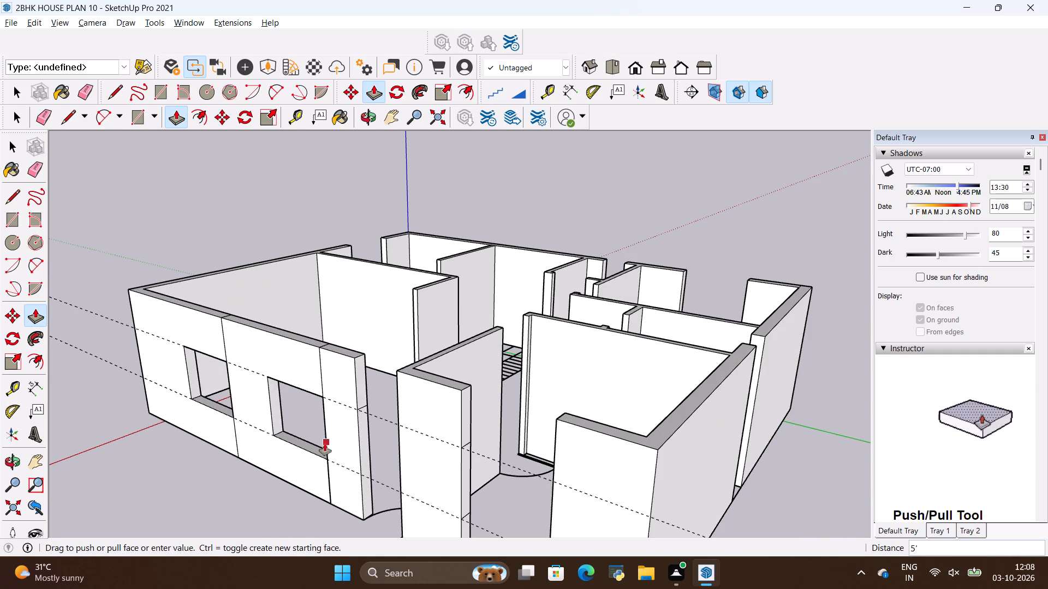
pyautogui.click(326, 455)
# Push/Pull the end faces above and below the guides 5' across the third front window opening to the far corner wall.
pyautogui.scroll(-9, 249, 432)
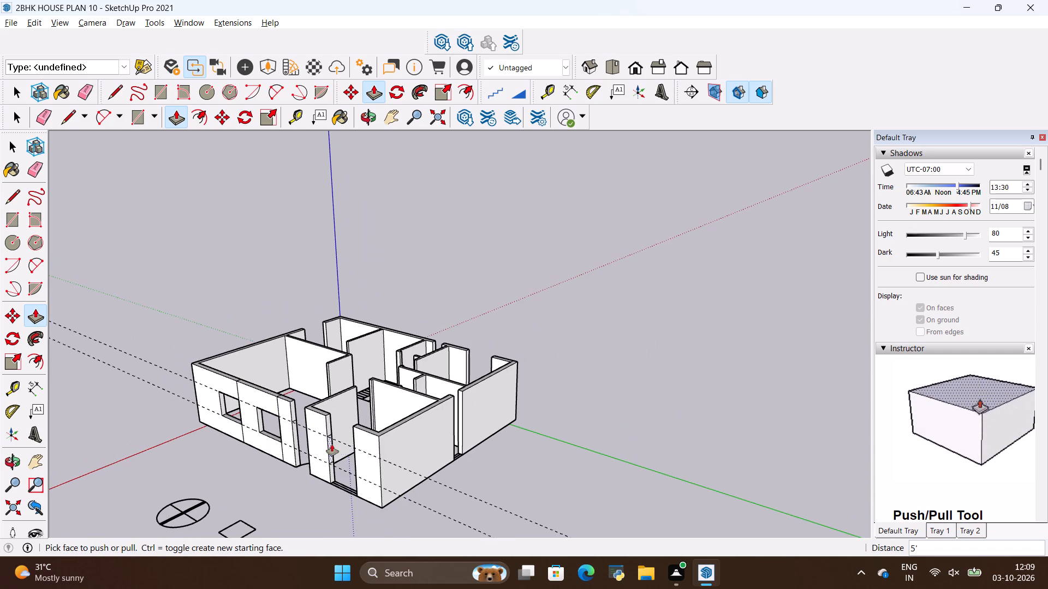
pyautogui.moveTo(319, 498); pyautogui.dragTo(314, 487, button='middle')
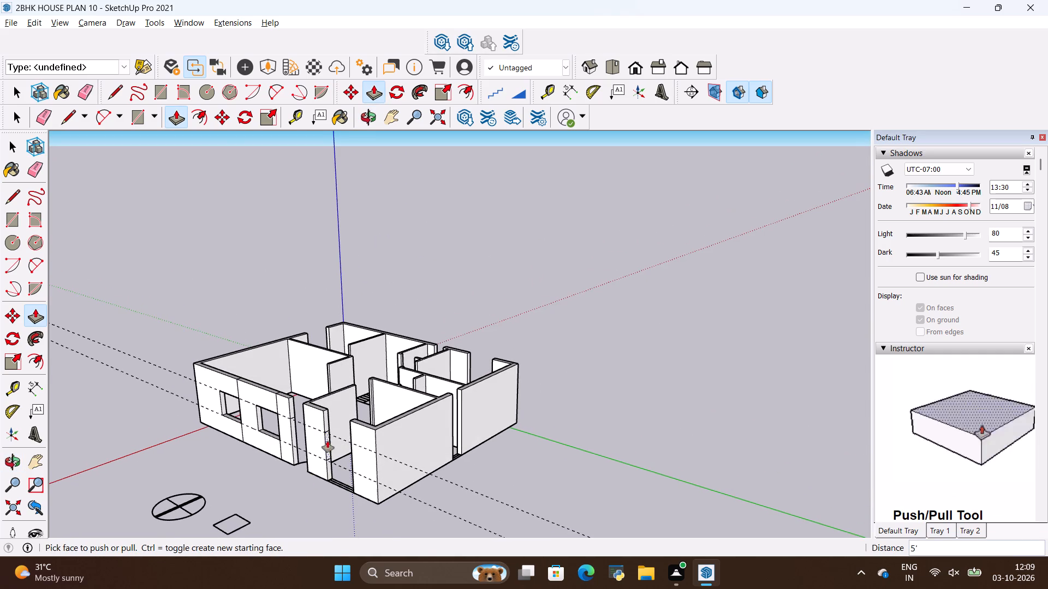
pyautogui.scroll(7, 330, 437)
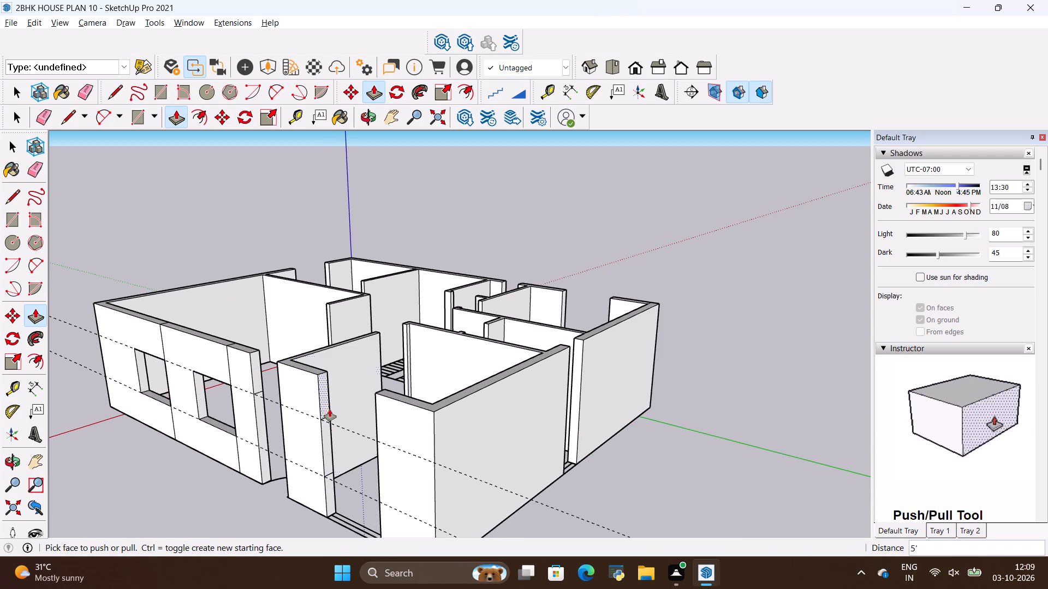
pyautogui.click(326, 406)
pyautogui.click(373, 395)
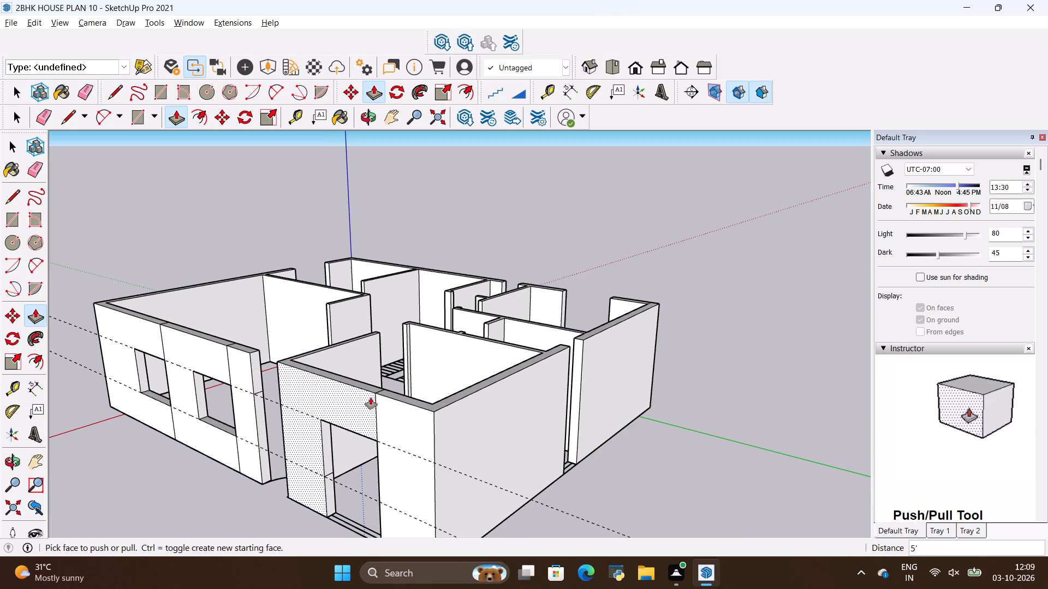
pyautogui.click(330, 500)
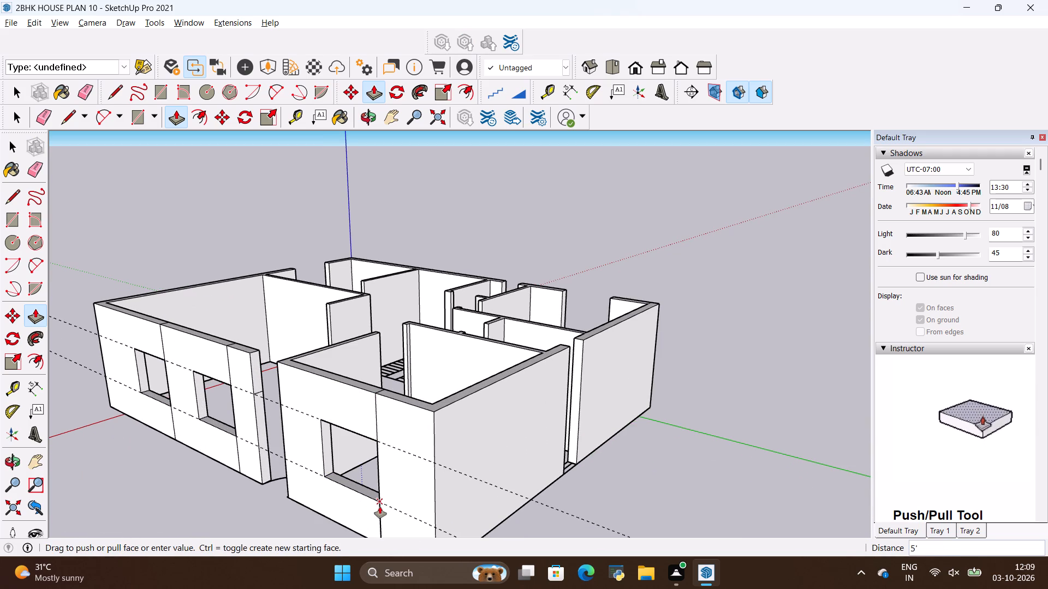
pyautogui.click(382, 503)
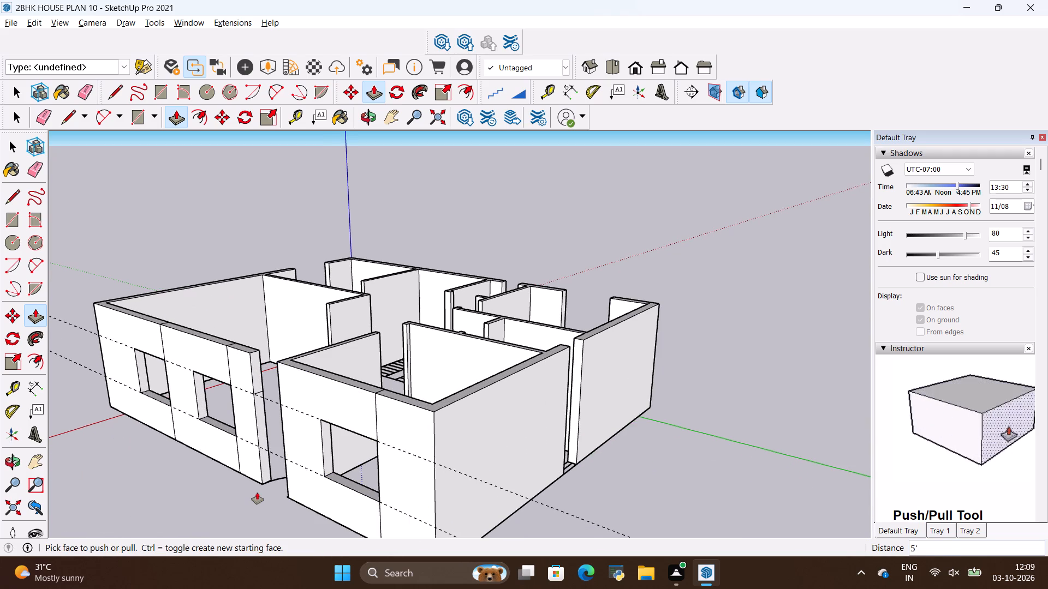
# Push/Pull the upper end face beside the front door opening 3' to the adjacent wall, forming the wall above the door.
pyautogui.scroll(-1, 260, 485)
pyautogui.click(257, 378)
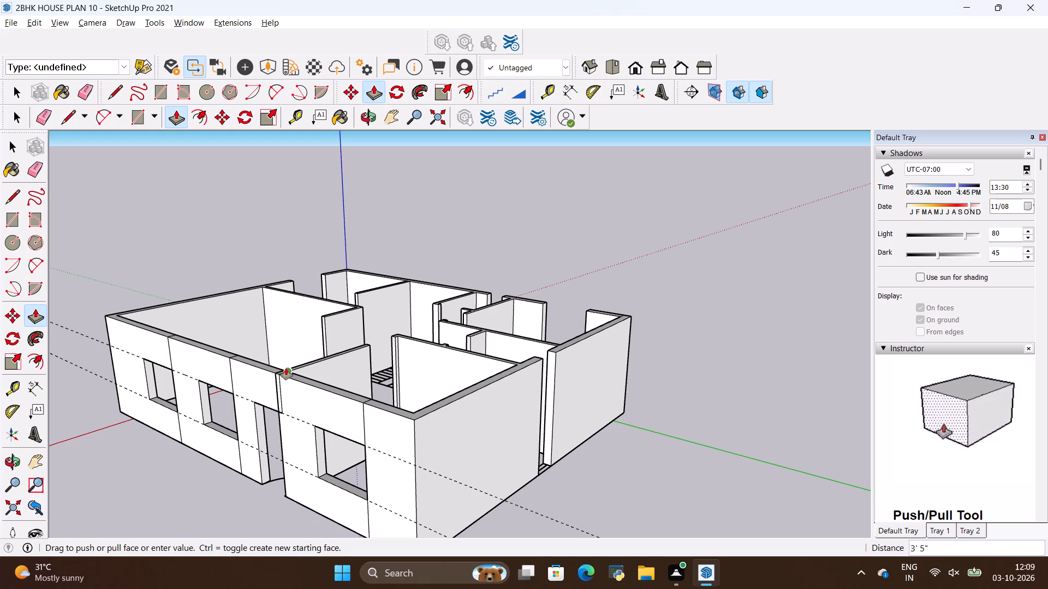
pyautogui.click(279, 370)
# Place a guide line across the side wall with the narrow opening, 2' below its top edge.
pyautogui.scroll(-9, 278, 416)
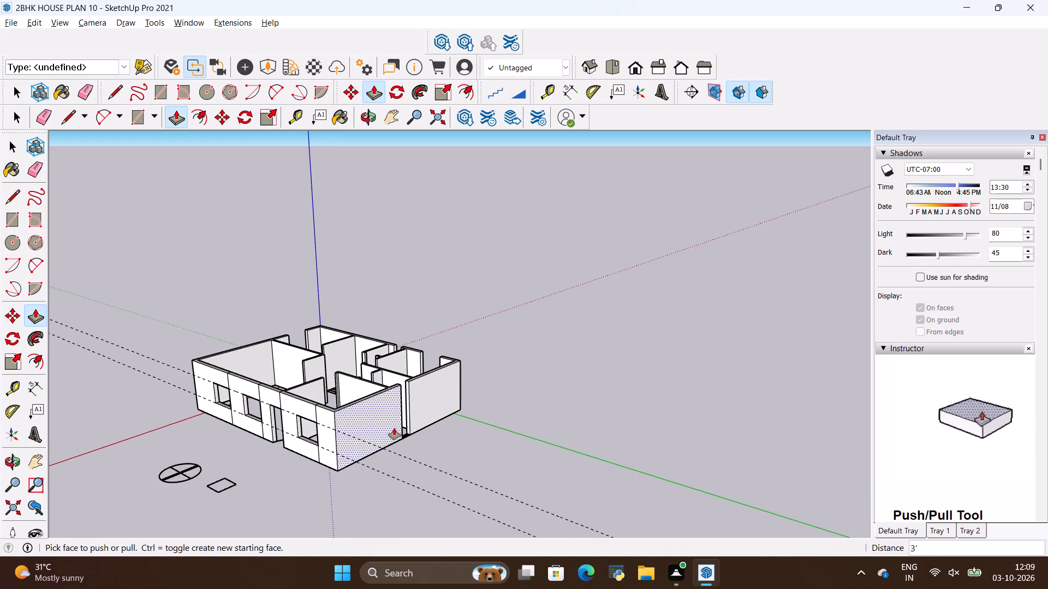
pyautogui.moveTo(362, 432); pyautogui.dragTo(232, 468, button='middle')
pyautogui.scroll(11, 342, 375)
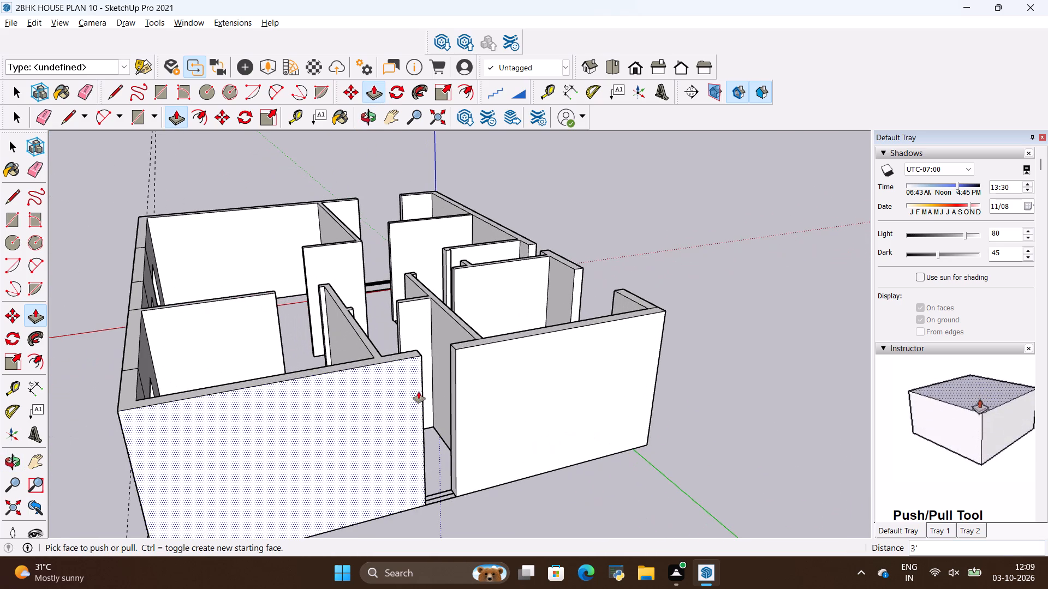
pyautogui.press('t')
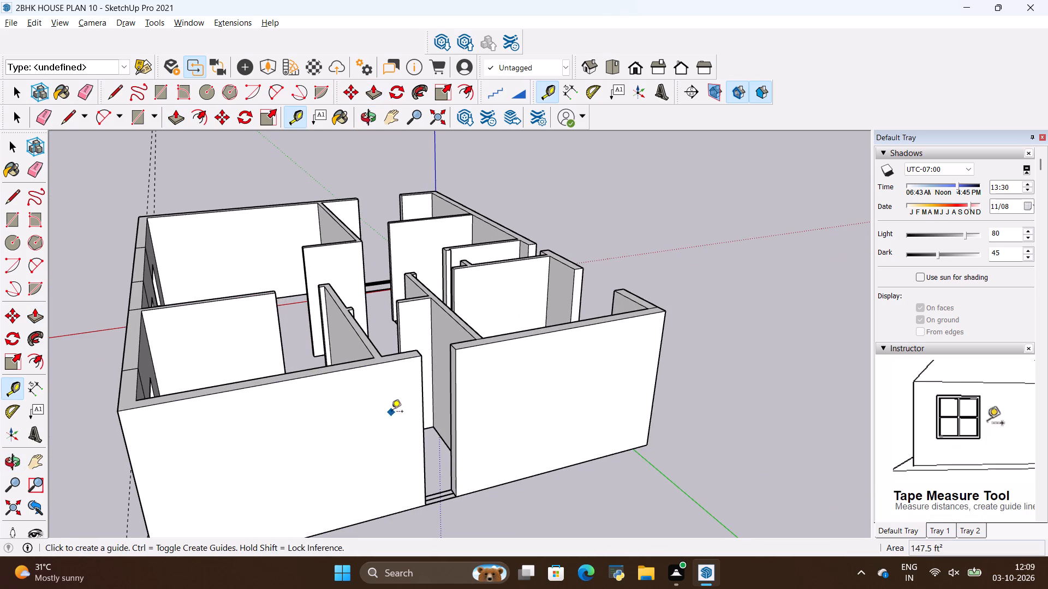
pyautogui.click(384, 364)
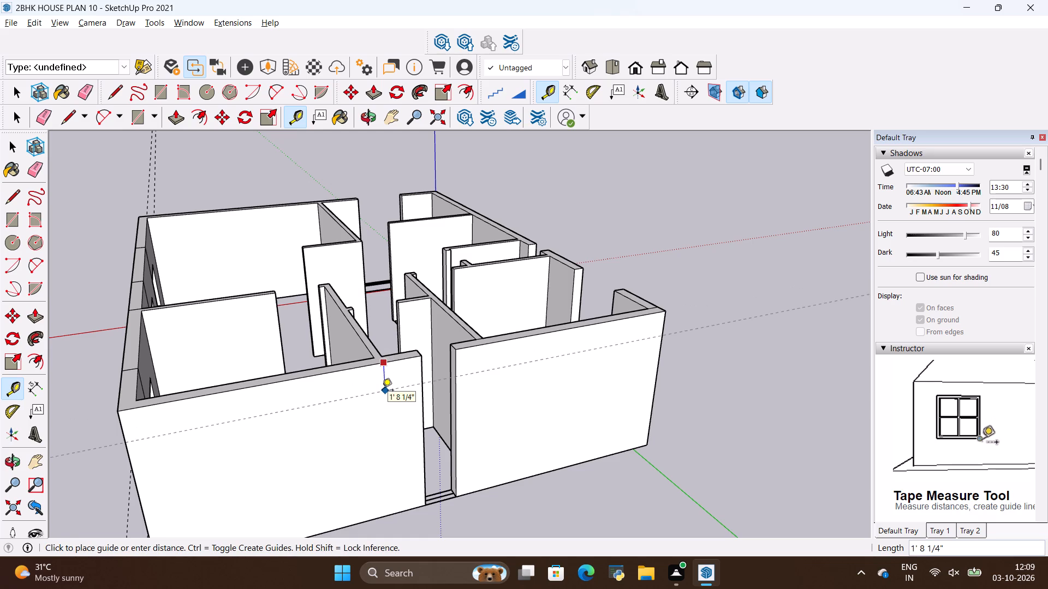
pyautogui.press('BackSpace')
pyautogui.press('2')
pyautogui.press("'")
pyautogui.press('Return')
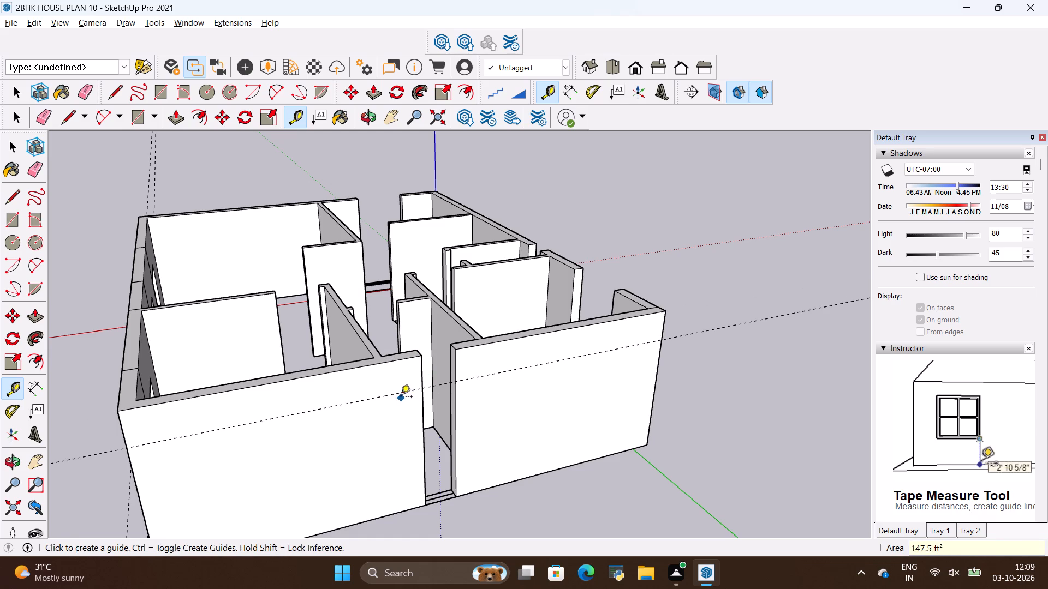
# Place a second guide line across the side wall, 2' below the first one.
pyautogui.click(398, 394)
pyautogui.press('BackSpace')
pyautogui.write("2'")
pyautogui.press('Return')
# Draw 9" lines at both guide heights across the wall end face bordering the side wall's narrow opening.
pyautogui.scroll(4, 453, 370)
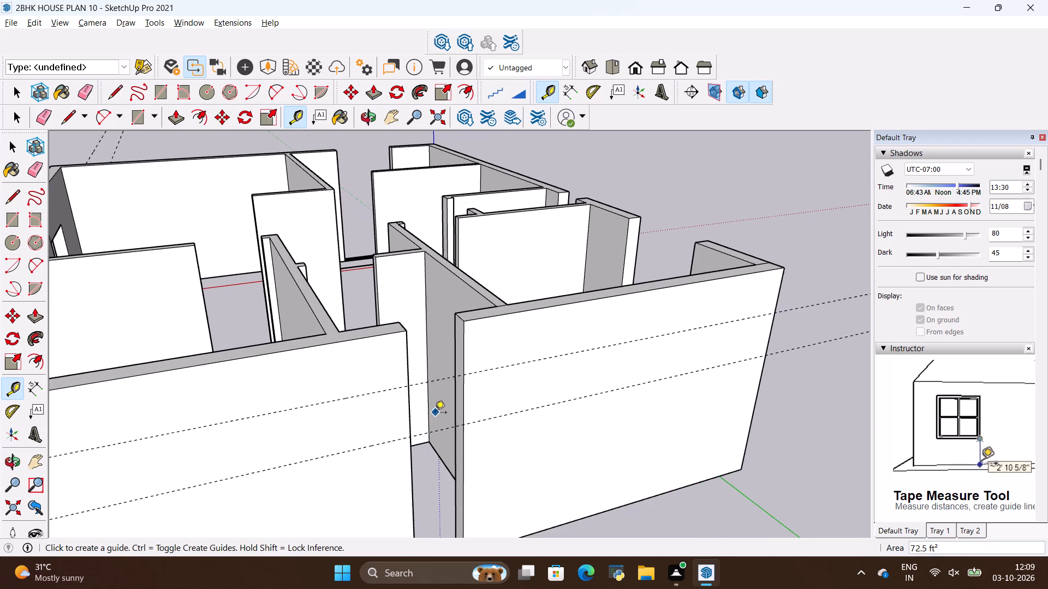
pyautogui.moveTo(426, 467); pyautogui.dragTo(458, 474, button='middle')
pyautogui.press('l')
pyautogui.scroll(3, 478, 435)
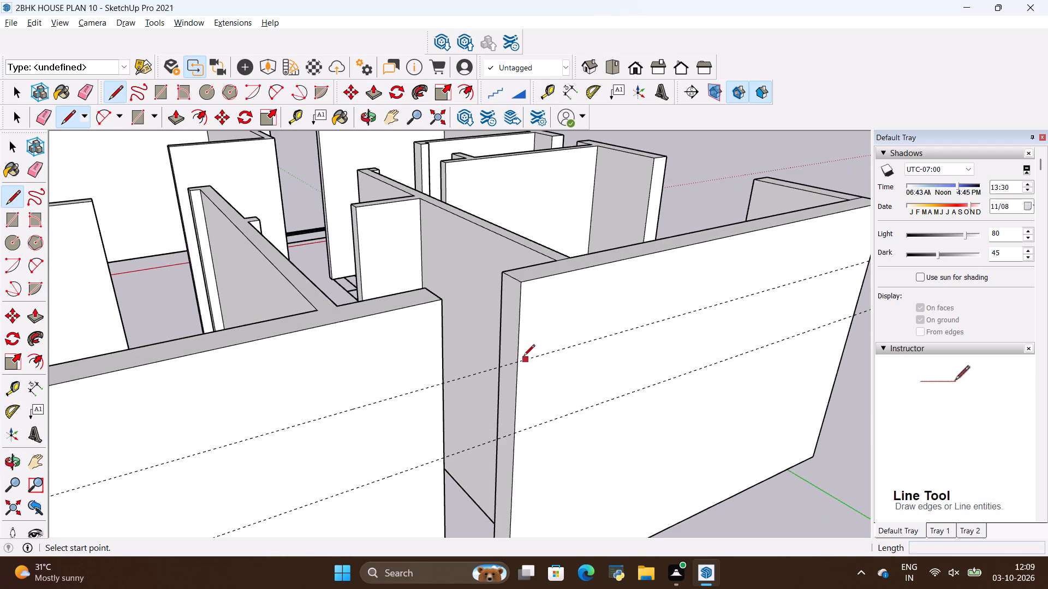
pyautogui.scroll(2, 523, 357)
pyautogui.click(516, 363)
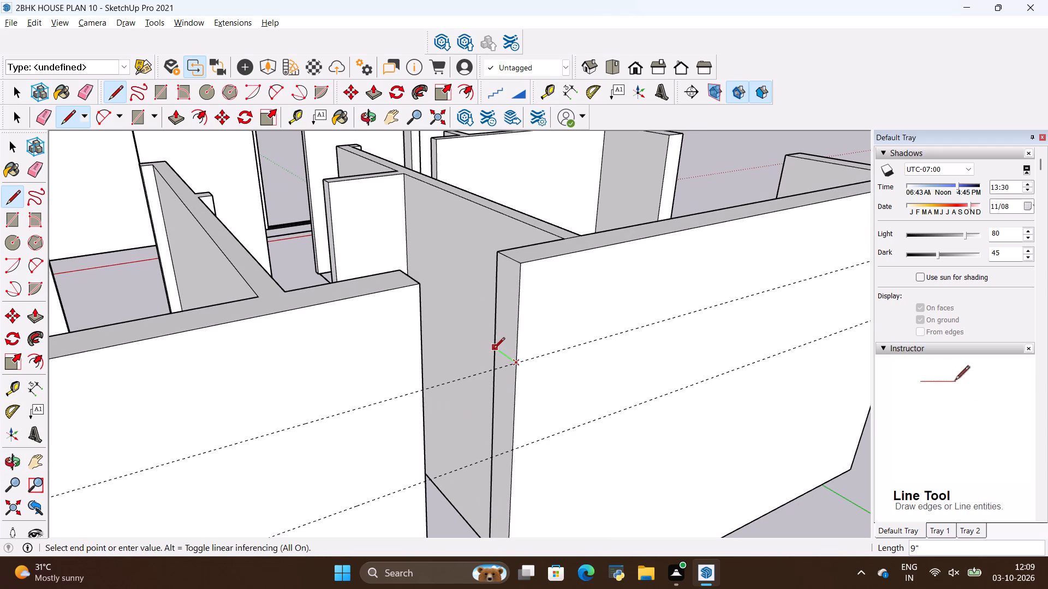
pyautogui.click(493, 349)
pyautogui.click(511, 450)
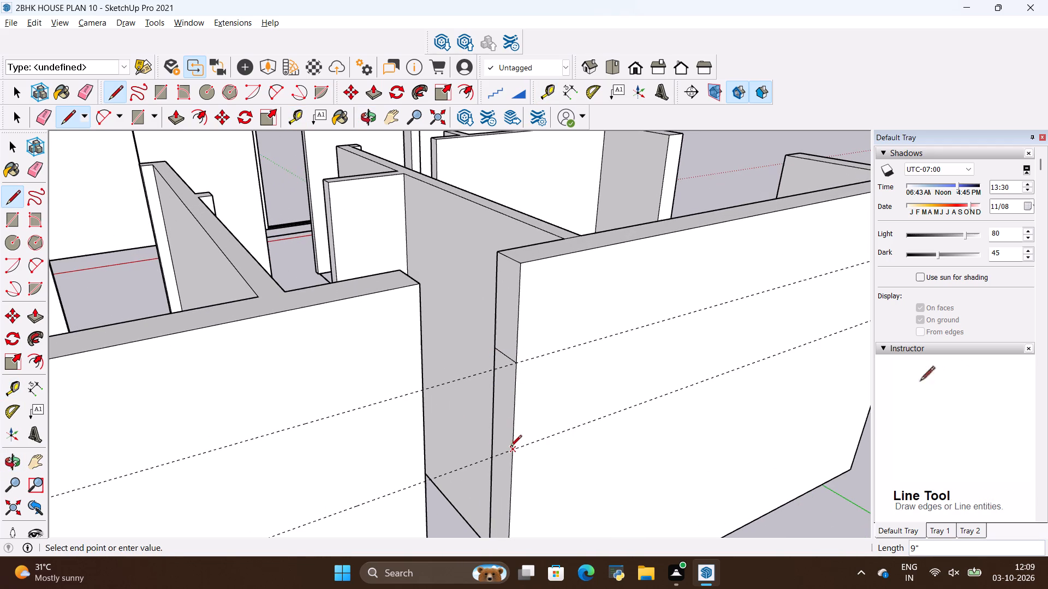
pyautogui.click(493, 434)
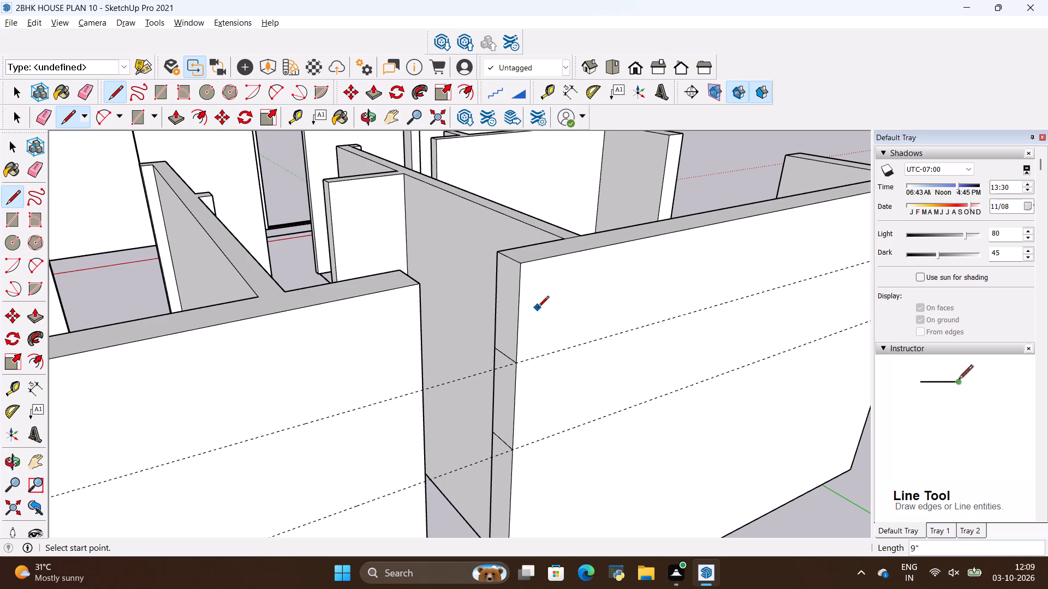
# Push/Pull the upper and lower end faces 2' across the side wall's narrow opening, leaving a small window.
pyautogui.press('p')
pyautogui.click(509, 300)
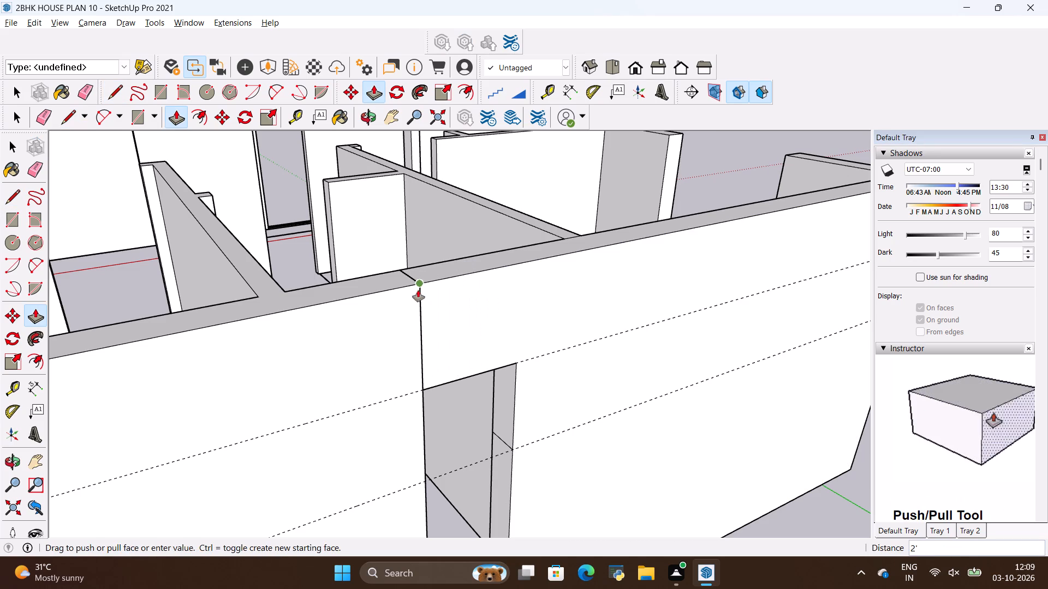
pyautogui.click(418, 289)
pyautogui.click(498, 468)
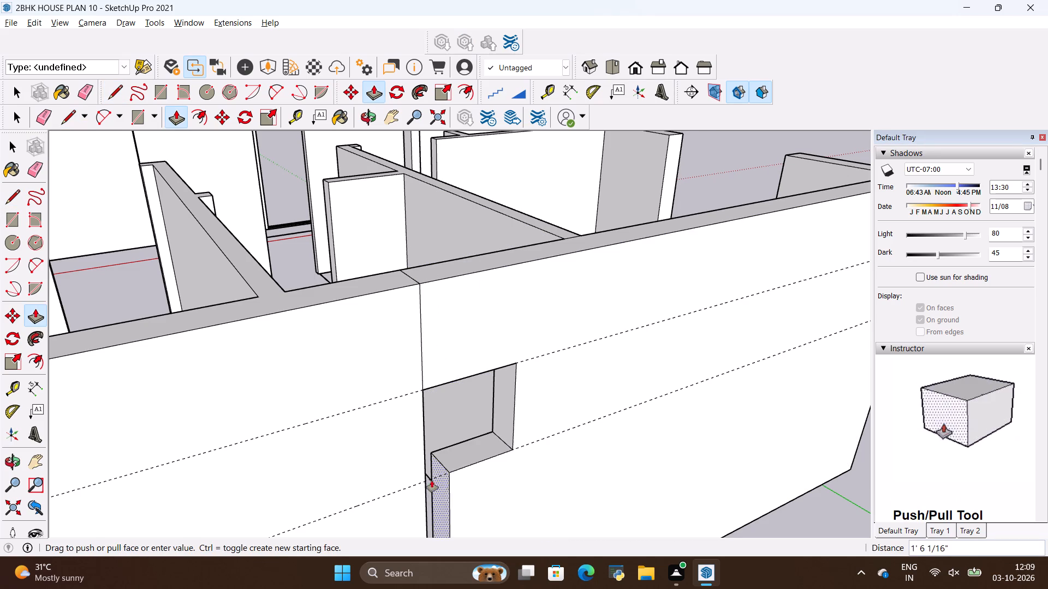
pyautogui.click(424, 477)
# Erase the leftover seam edges above and below the small window and across the top of the side wall.
pyautogui.scroll(-10, 394, 396)
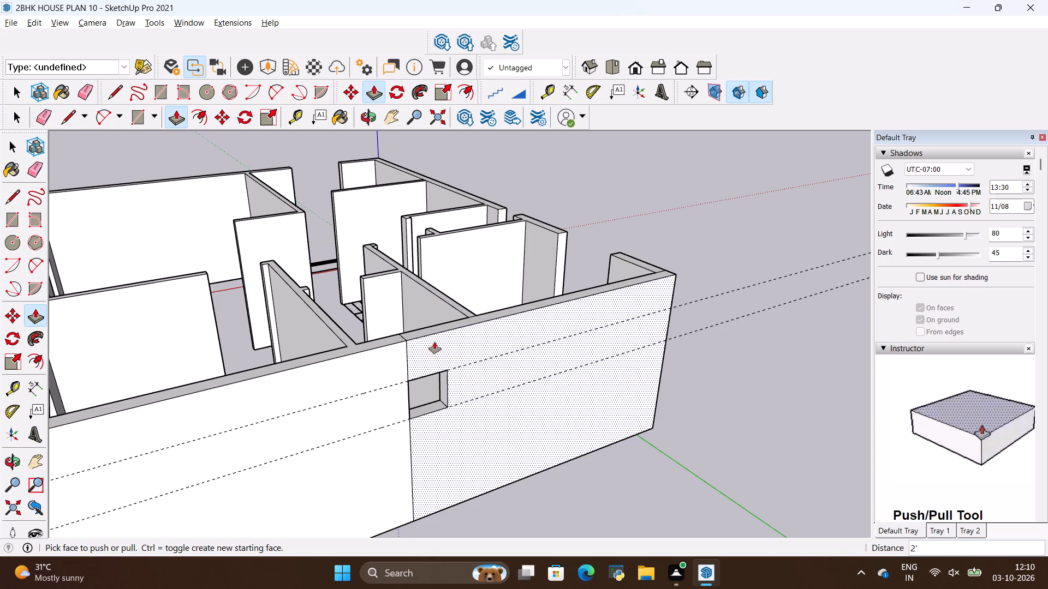
pyautogui.scroll(5, 412, 363)
pyautogui.press('e')
pyautogui.moveTo(413, 359); pyautogui.dragTo(396, 363)
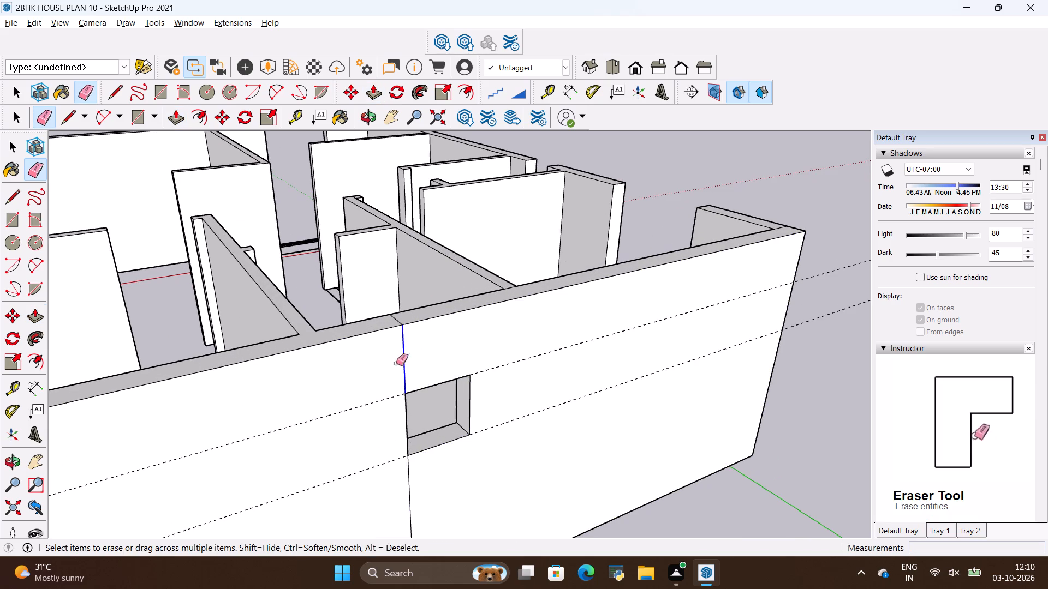
pyautogui.moveTo(396, 363); pyautogui.dragTo(389, 366)
pyautogui.scroll(9, 397, 326)
pyautogui.moveTo(401, 320); pyautogui.dragTo(395, 327)
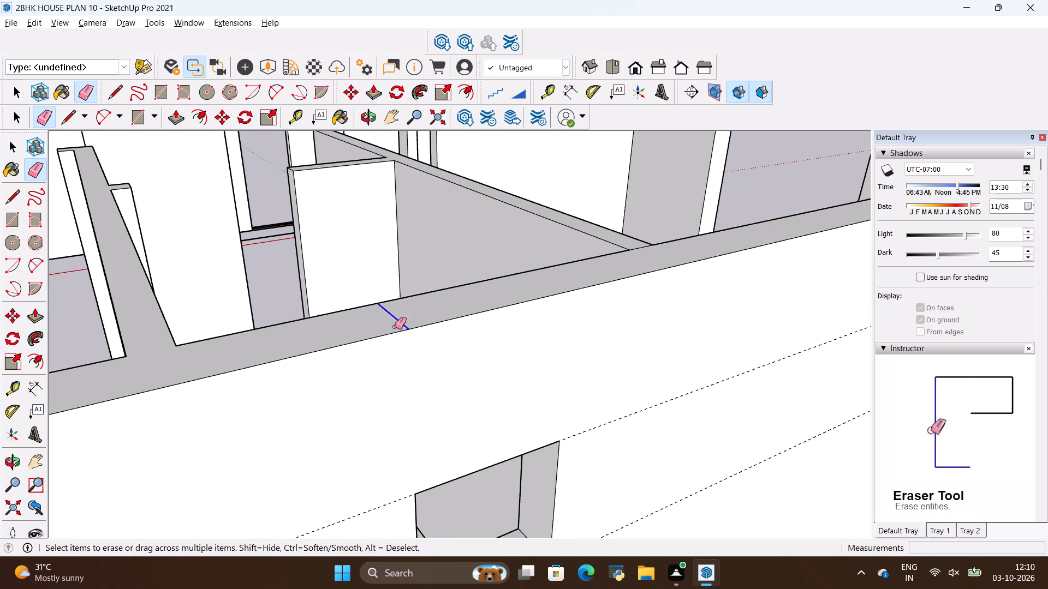
pyautogui.moveTo(395, 327); pyautogui.dragTo(391, 328)
pyautogui.scroll(-13, 388, 317)
pyautogui.moveTo(427, 437); pyautogui.dragTo(361, 477)
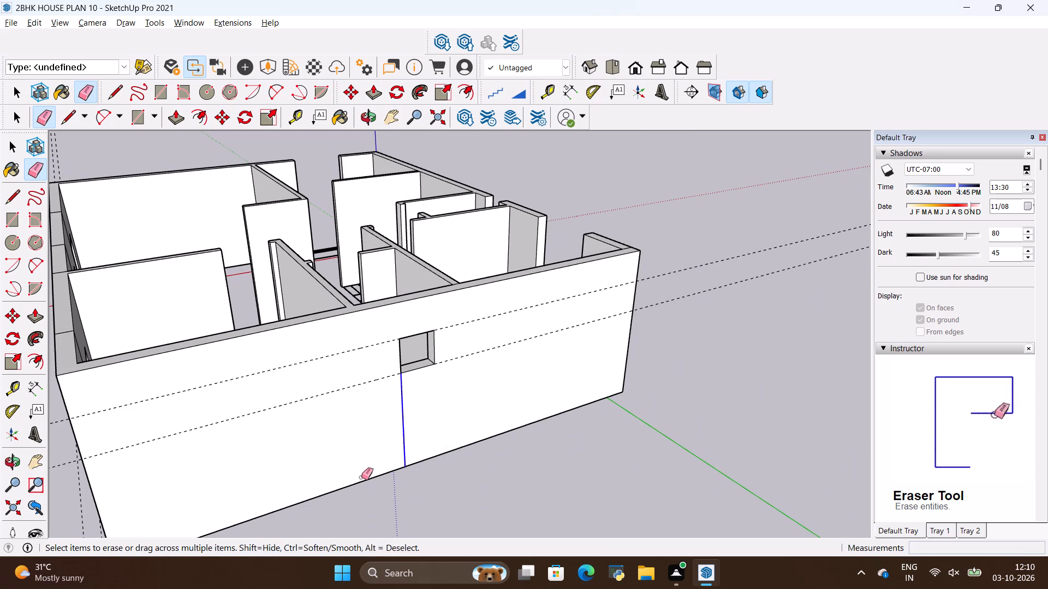
pyautogui.moveTo(361, 477); pyautogui.dragTo(361, 478)
# Erase the two guide lines running across the side wall with the small window.
pyautogui.scroll(4, 372, 327)
pyautogui.moveTo(364, 335); pyautogui.dragTo(376, 408)
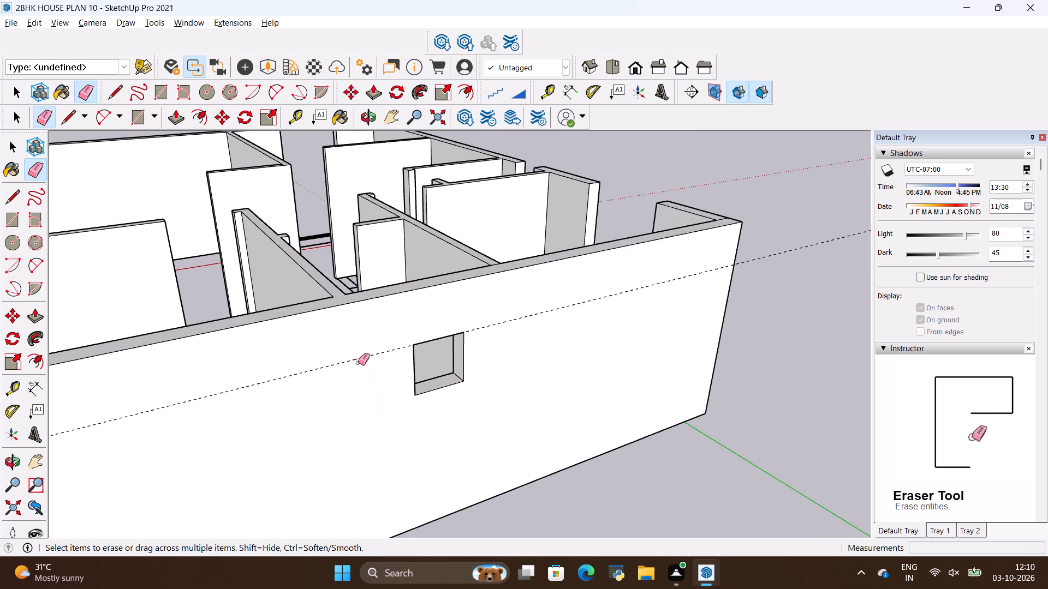
pyautogui.moveTo(354, 354); pyautogui.dragTo(362, 362)
# Place a guide line 2' below the top edge of the outer wall that has one wide and one narrow opening.
pyautogui.scroll(-6, 352, 398)
pyautogui.moveTo(507, 347); pyautogui.dragTo(300, 371, button='middle')
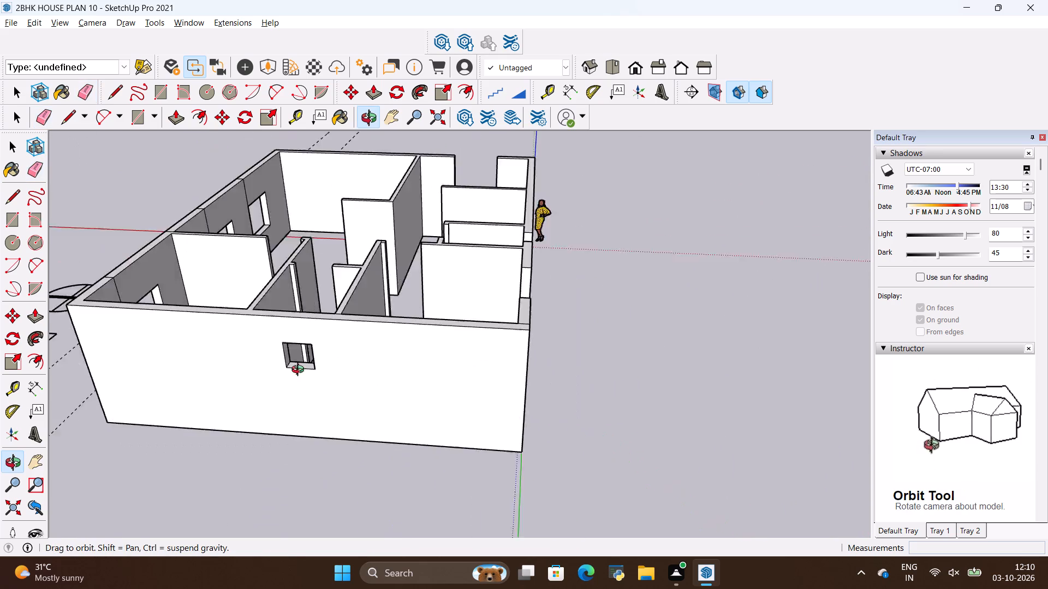
pyautogui.moveTo(300, 371); pyautogui.dragTo(184, 374, button='middle')
pyautogui.moveTo(533, 377); pyautogui.dragTo(339, 379, button='middle')
pyautogui.moveTo(352, 349); pyautogui.dragTo(382, 349, button='middle')
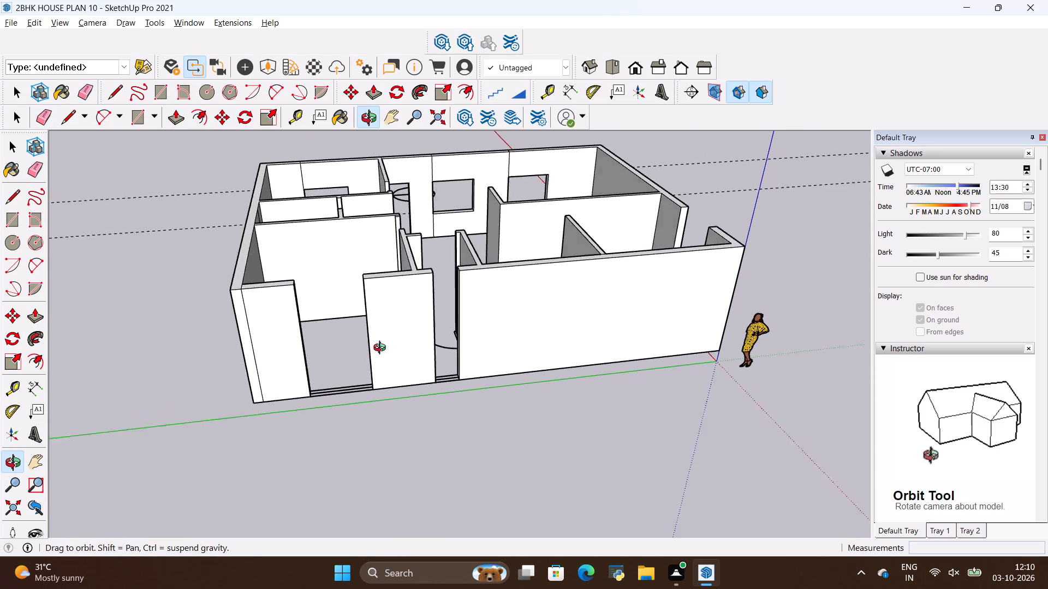
pyautogui.moveTo(382, 349); pyautogui.dragTo(463, 347, button='middle')
pyautogui.press('t')
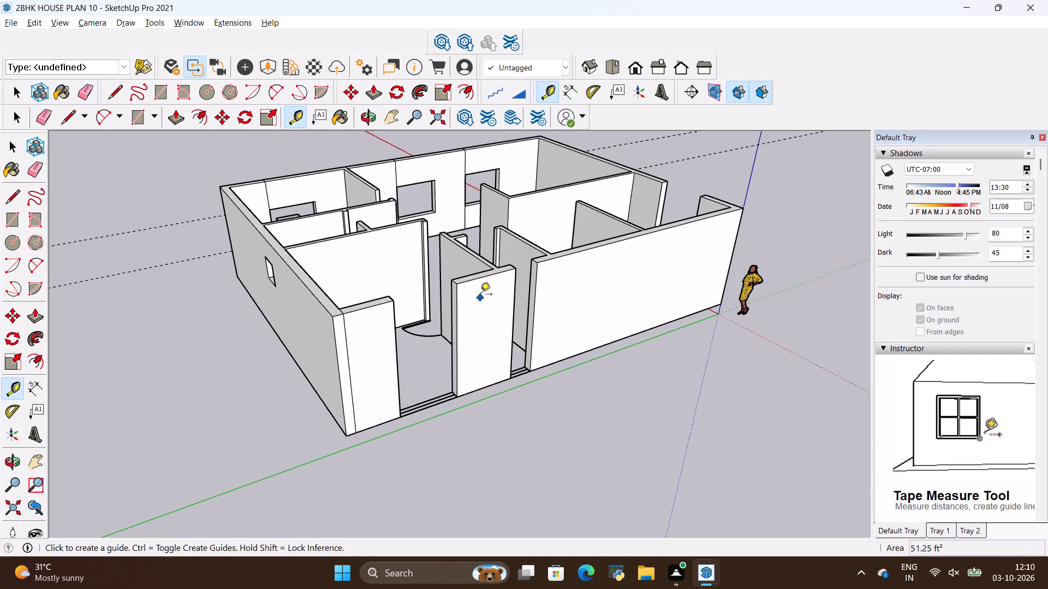
pyautogui.click(480, 281)
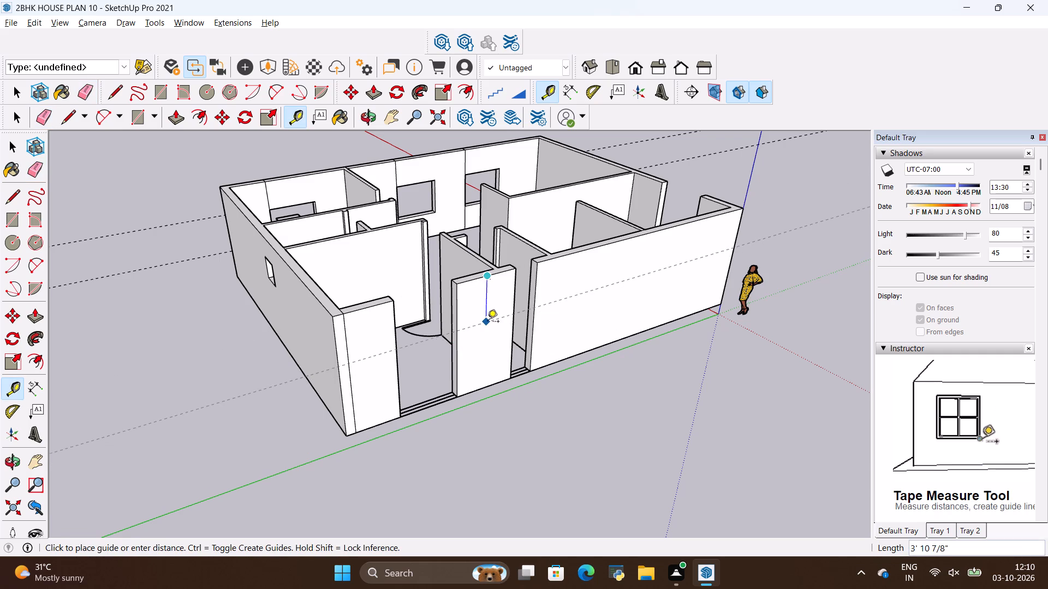
pyautogui.press('BackSpace')
pyautogui.write("2'")
pyautogui.press('Return')
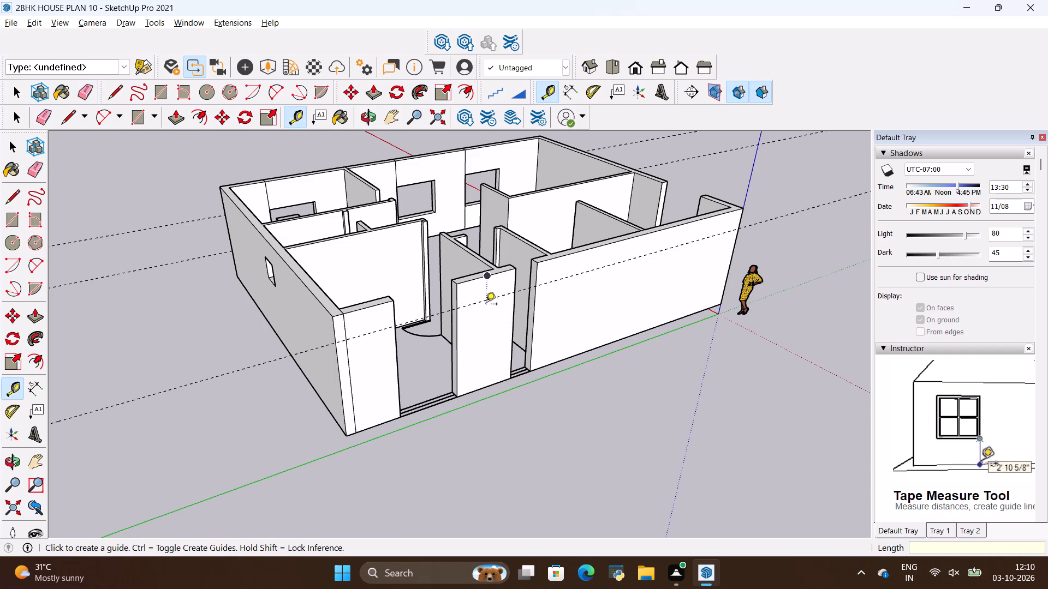
# Place a second guide line across the same outer wall, 2' below the first guide.
pyautogui.click(498, 296)
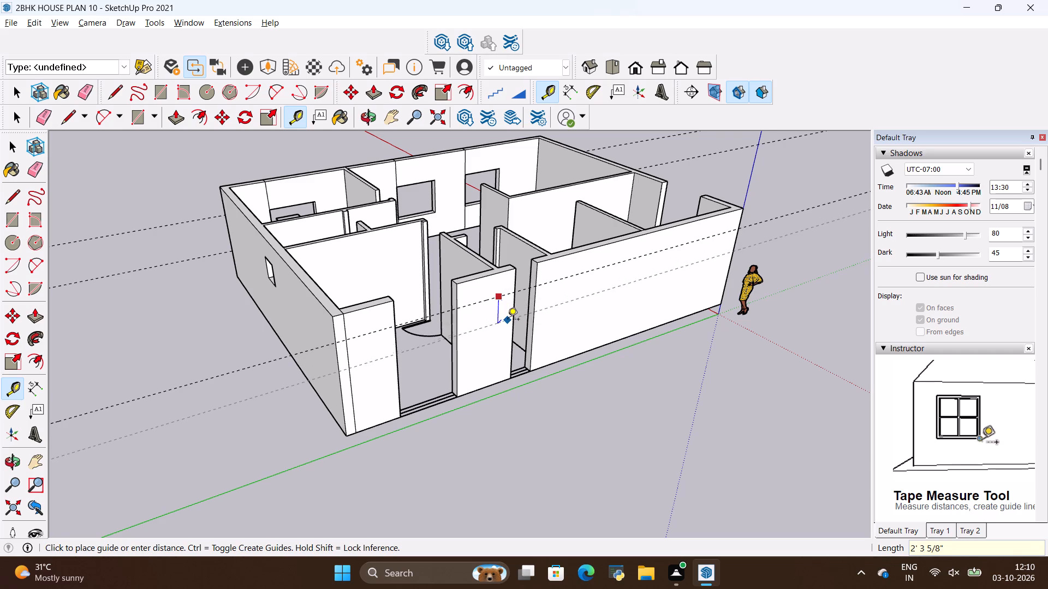
pyautogui.press('BackSpace')
pyautogui.write("2'")
pyautogui.press('Return')
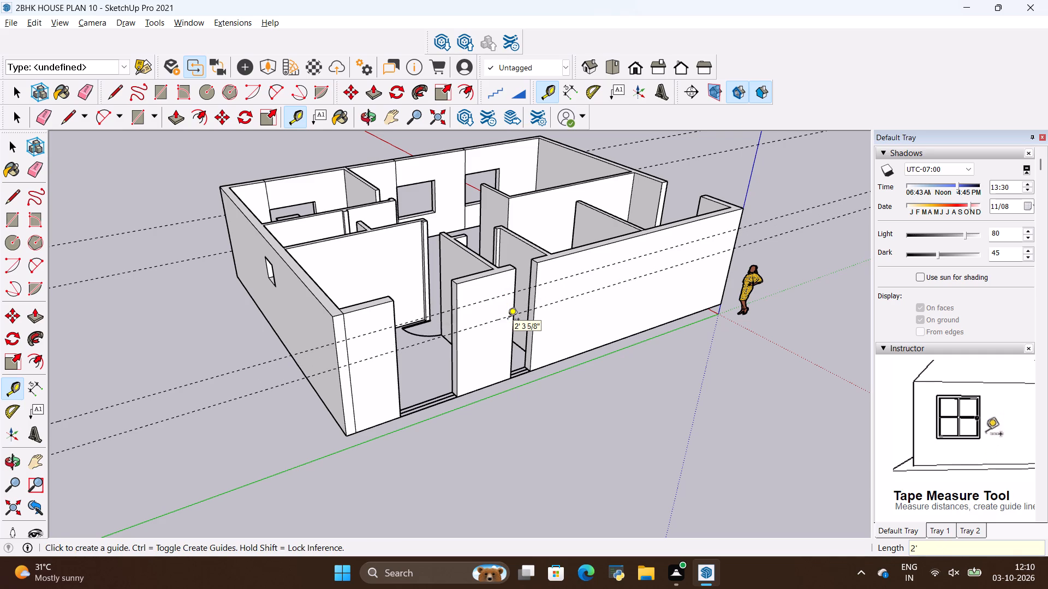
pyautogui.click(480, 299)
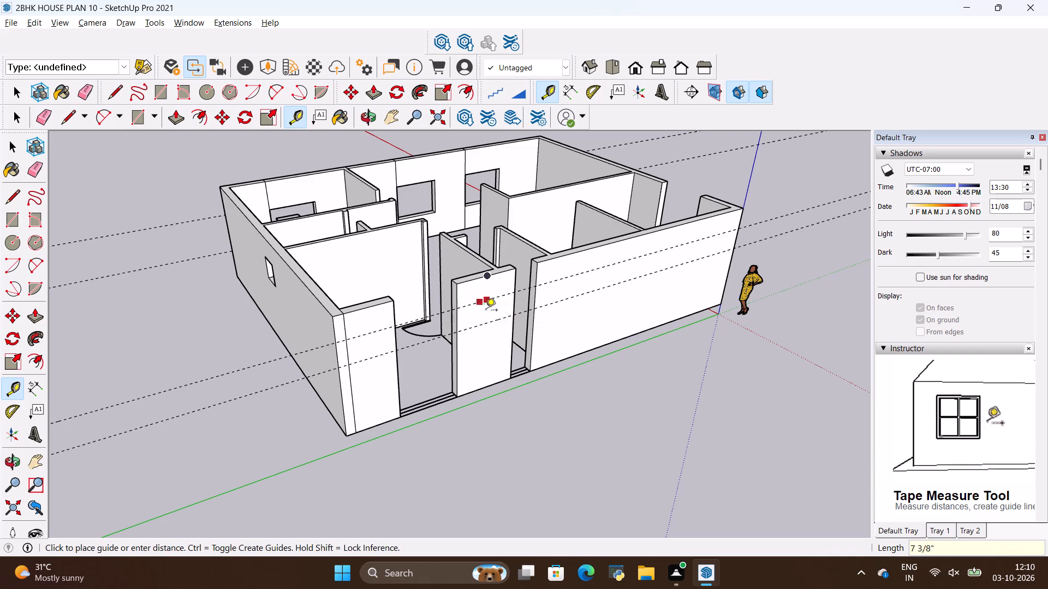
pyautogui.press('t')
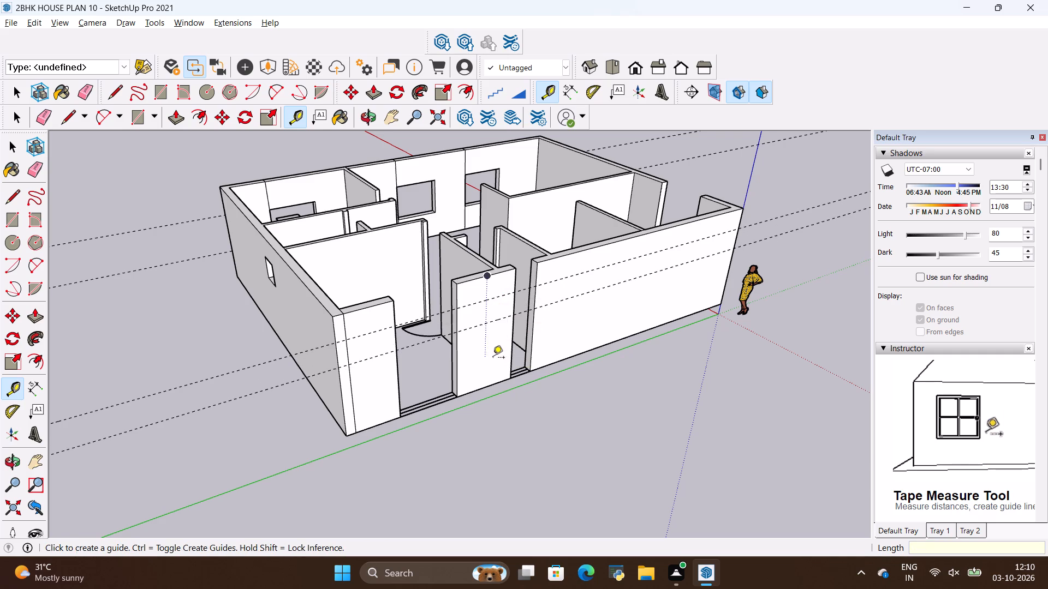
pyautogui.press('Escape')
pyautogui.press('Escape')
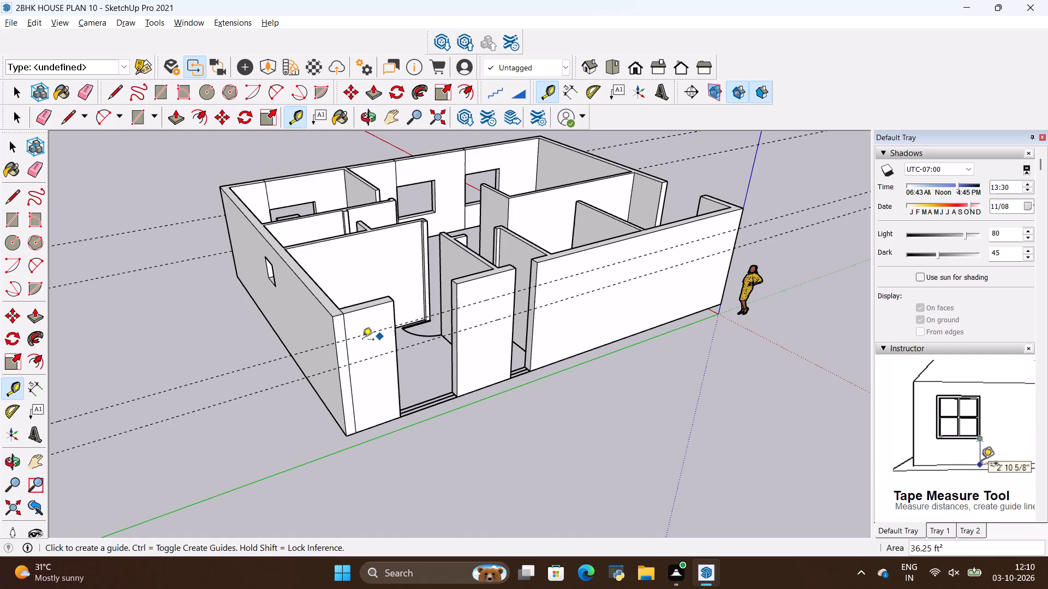
# Place a third guide line across the same outer wall, 4' below the first guide.
pyautogui.click(471, 302)
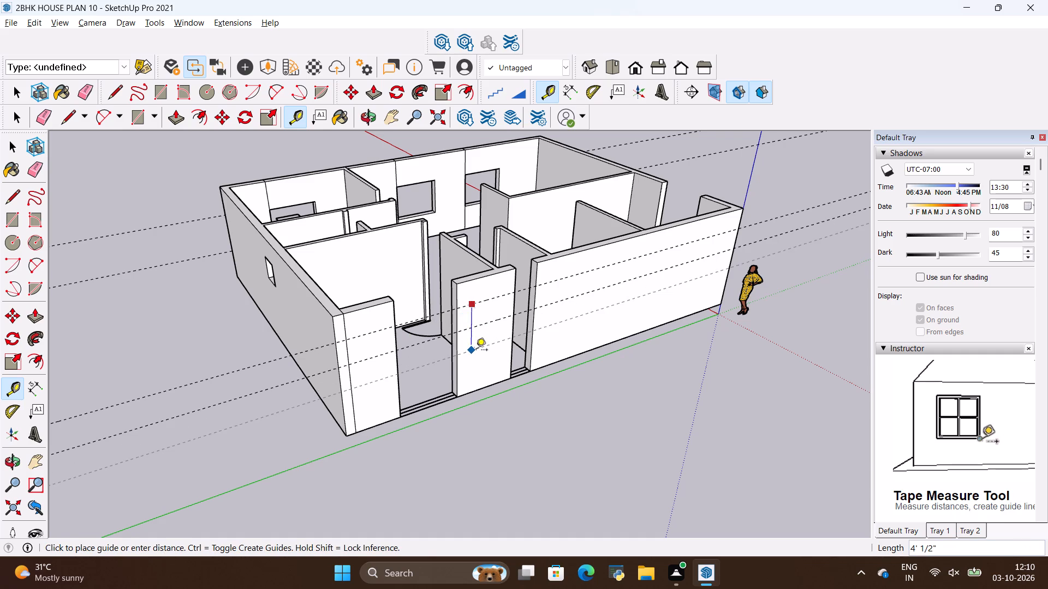
pyautogui.press('BackSpace')
pyautogui.write("4'")
pyautogui.press('Return')
pyautogui.press('Escape')
# Draw 9" lines at the first and third guide heights across the wall end face bordering the wide opening.
pyautogui.scroll(2, 394, 432)
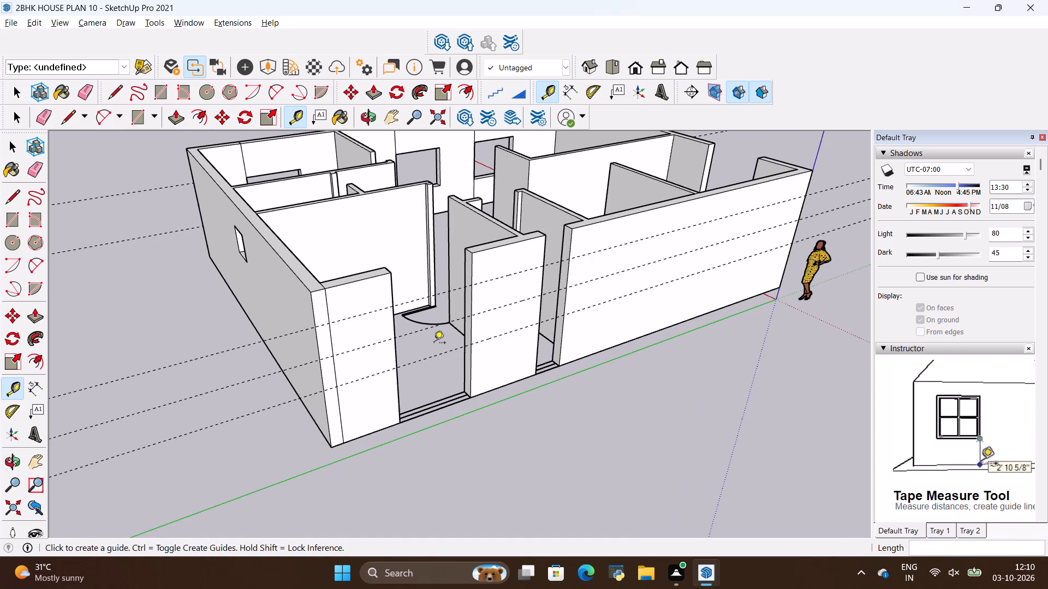
pyautogui.scroll(4, 413, 416)
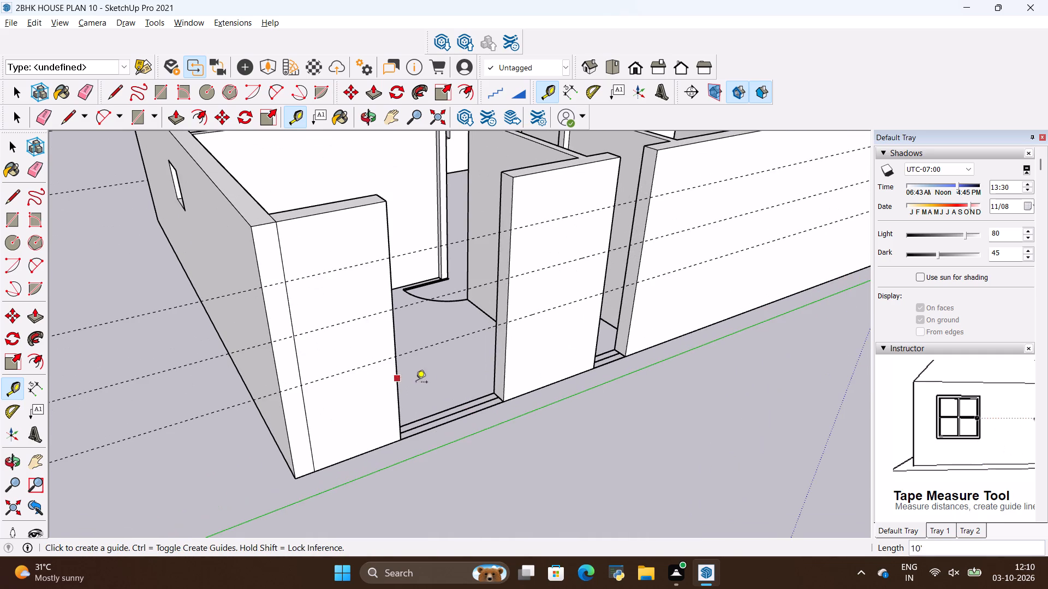
pyautogui.press('l')
pyautogui.moveTo(434, 379); pyautogui.dragTo(502, 382, button='middle')
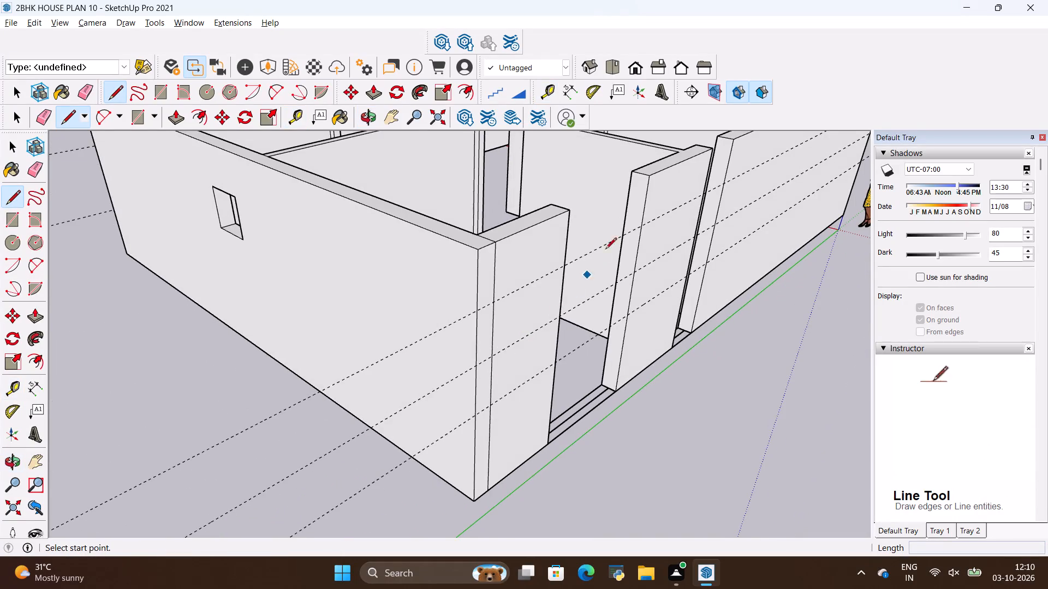
pyautogui.scroll(6, 640, 220)
pyautogui.click(642, 230)
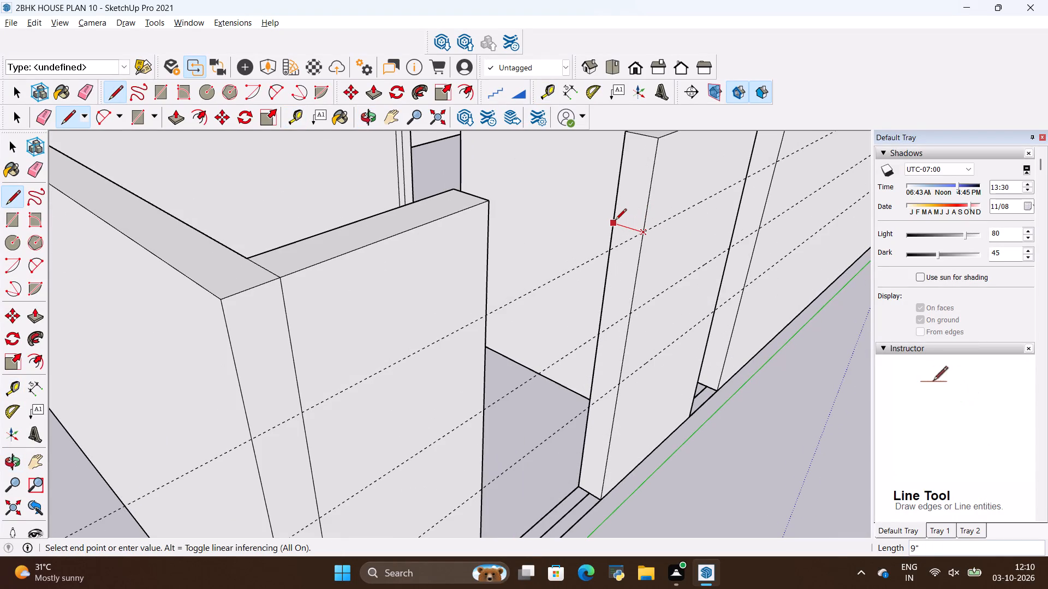
pyautogui.click(615, 221)
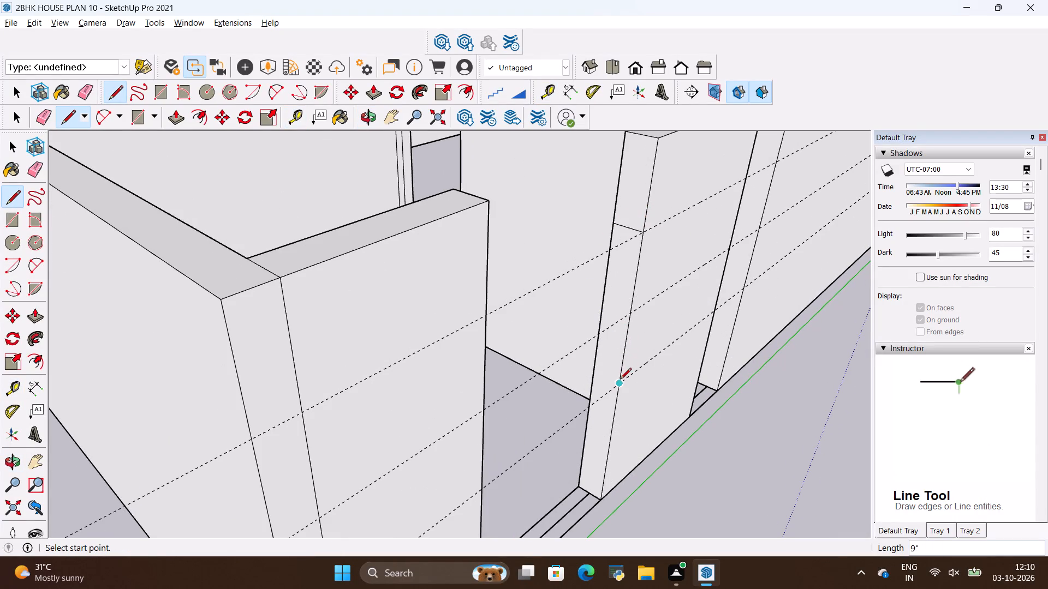
pyautogui.click(620, 381)
pyautogui.click(591, 369)
# Draw 9" lines at the first and second guide heights across the wall end face bordering the narrow opening.
pyautogui.scroll(-5, 513, 401)
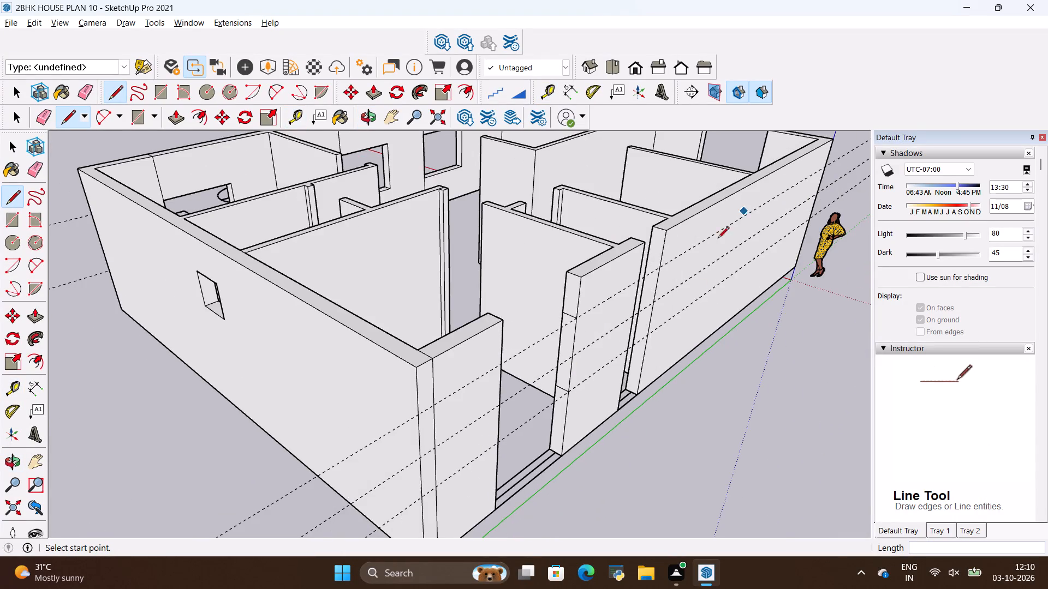
pyautogui.scroll(8, 713, 250)
pyautogui.click(600, 287)
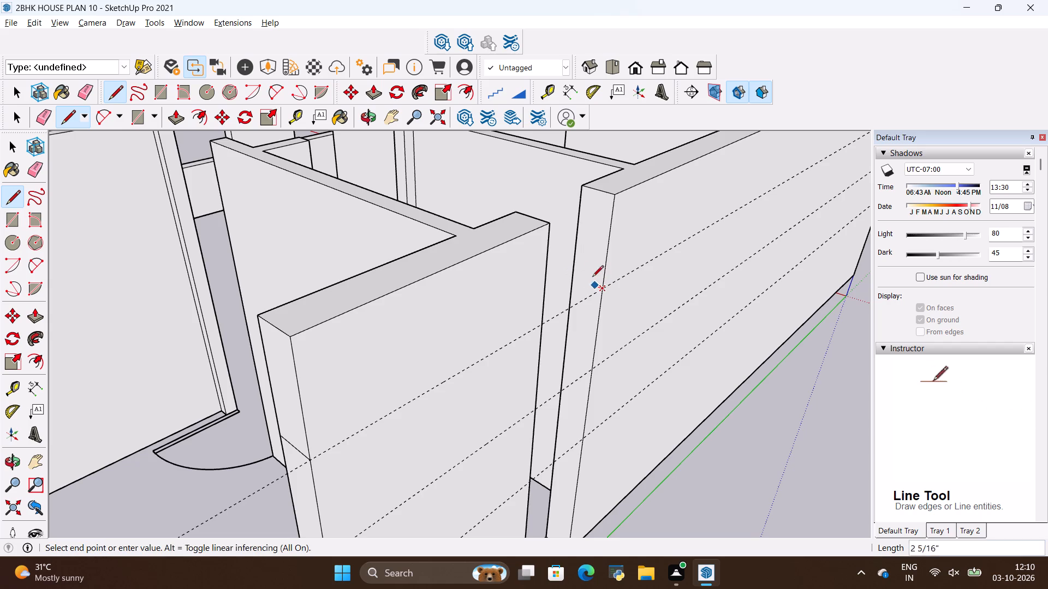
pyautogui.click(577, 272)
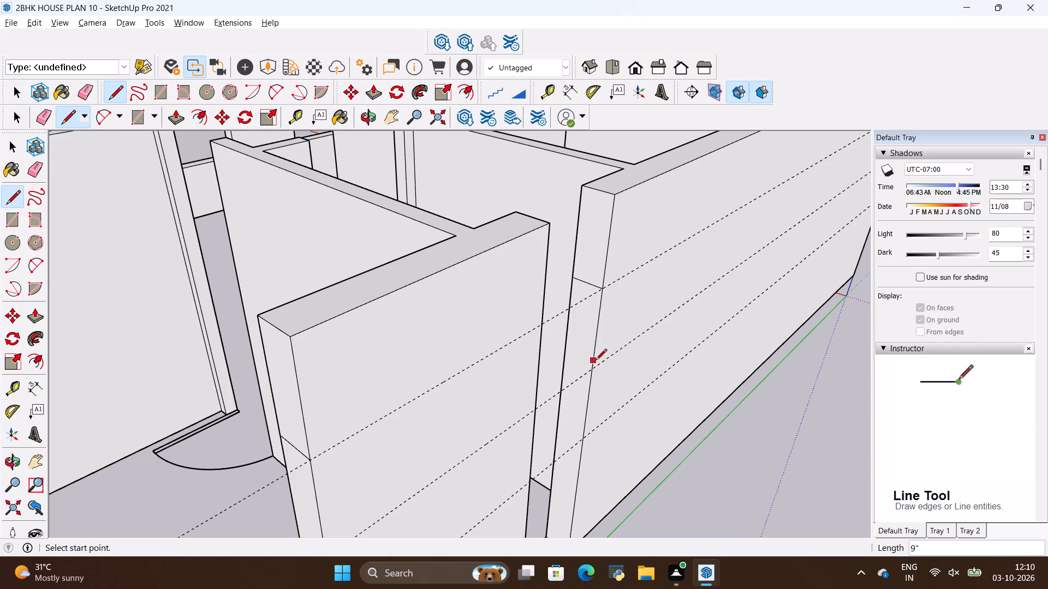
pyautogui.click(595, 365)
pyautogui.click(571, 353)
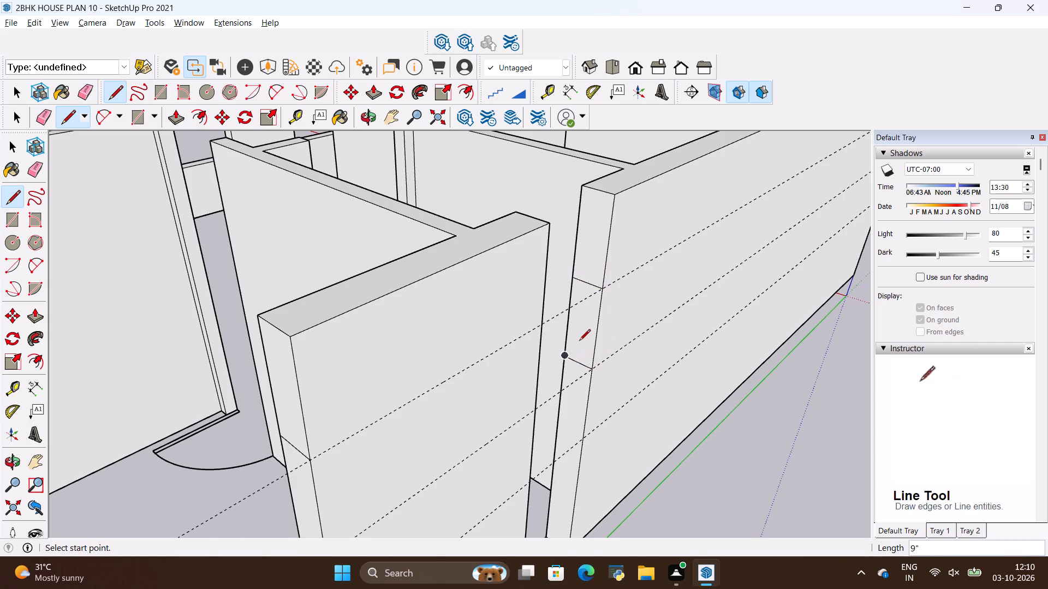
# Push/Pull the upper and lower end faces 2' across the narrow opening to form the small window.
pyautogui.press('p')
pyautogui.click(603, 237)
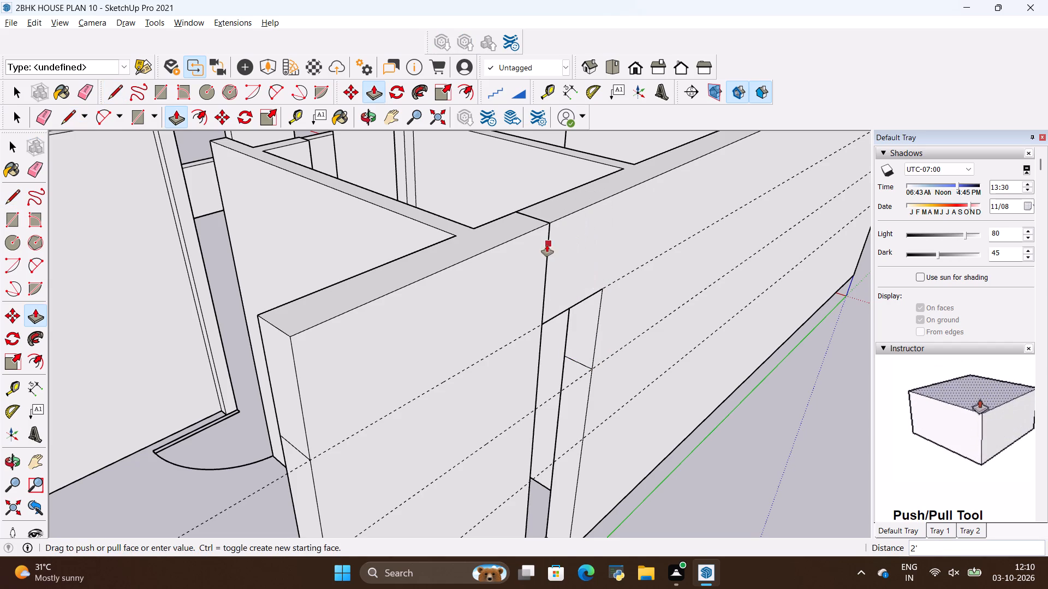
pyautogui.click(545, 219)
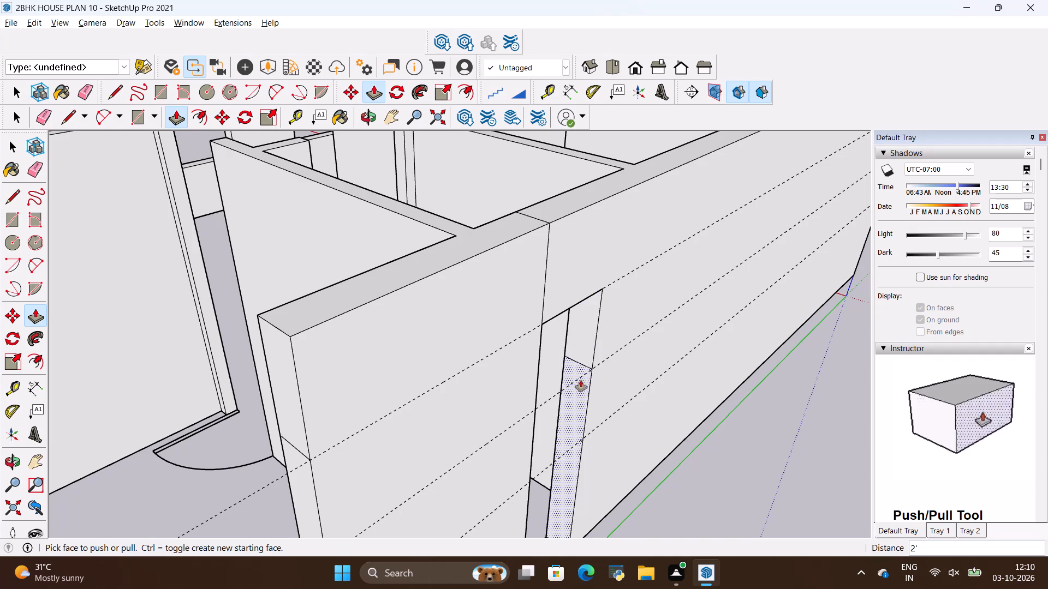
pyautogui.click(583, 384)
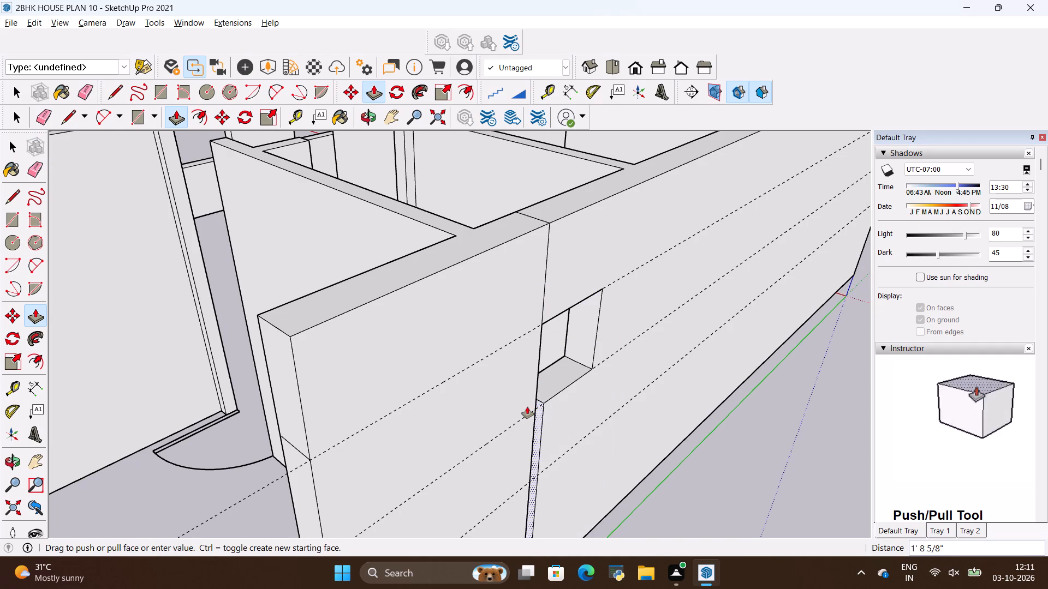
pyautogui.click(537, 406)
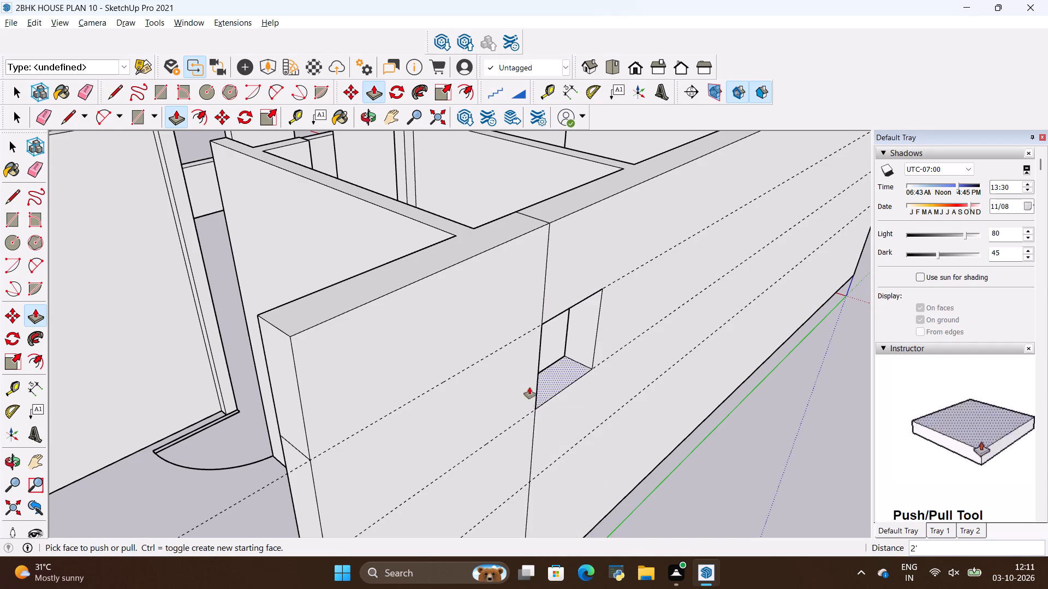
# Push/Pull the upper and lower end faces 5' across the wide opening to form the large window.
pyautogui.scroll(-10, 534, 338)
pyautogui.click(477, 353)
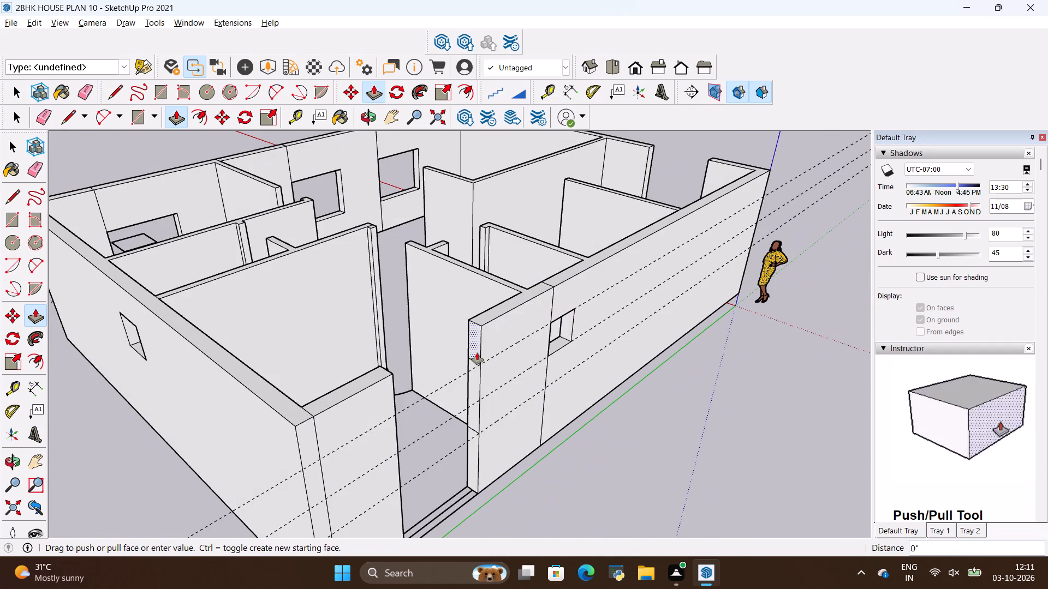
pyautogui.click(391, 377)
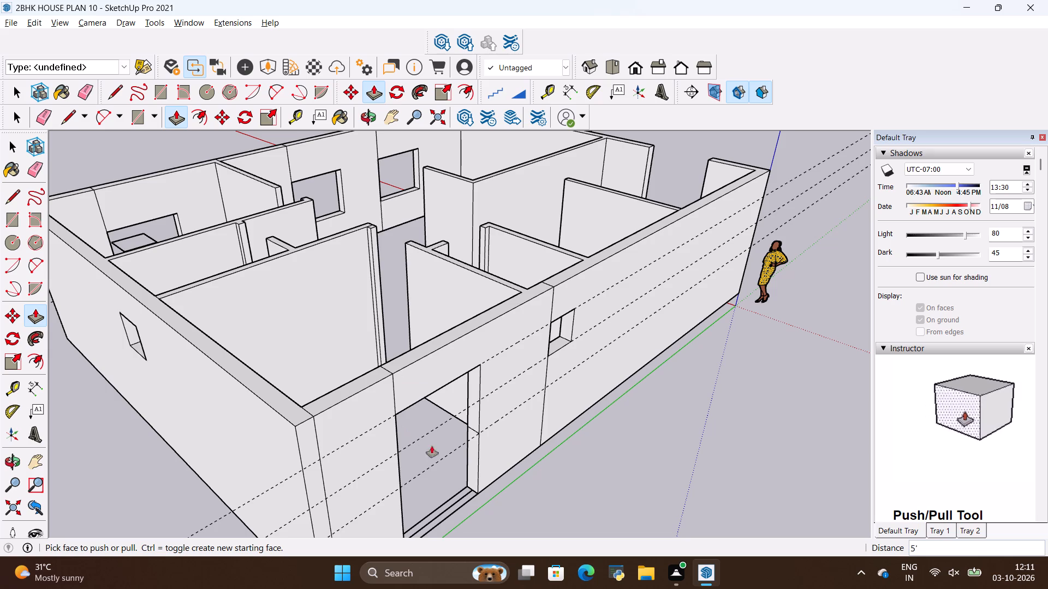
pyautogui.click(473, 454)
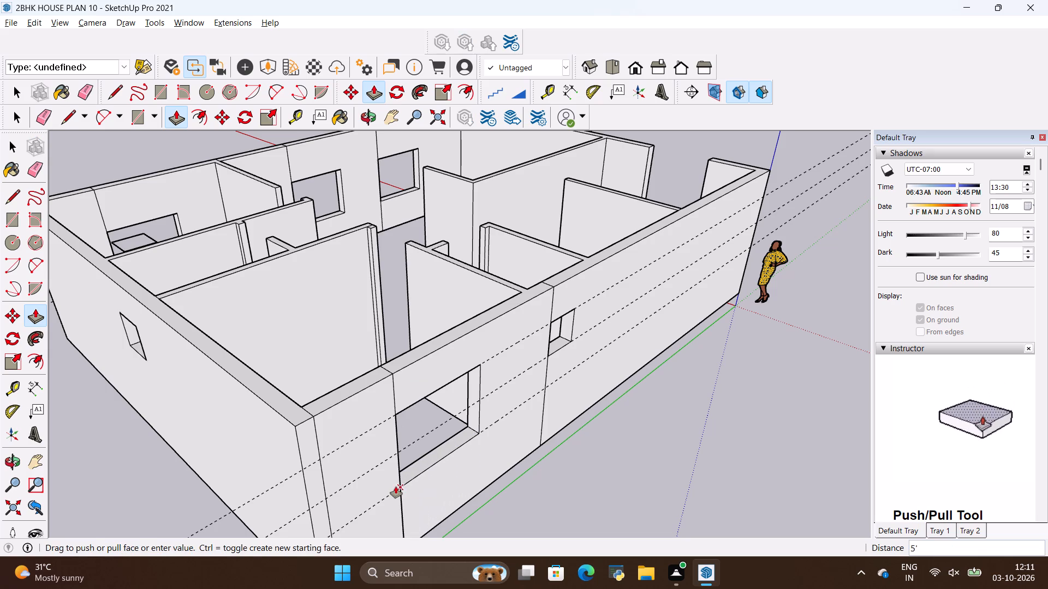
pyautogui.click(399, 484)
pyautogui.scroll(-5, 457, 285)
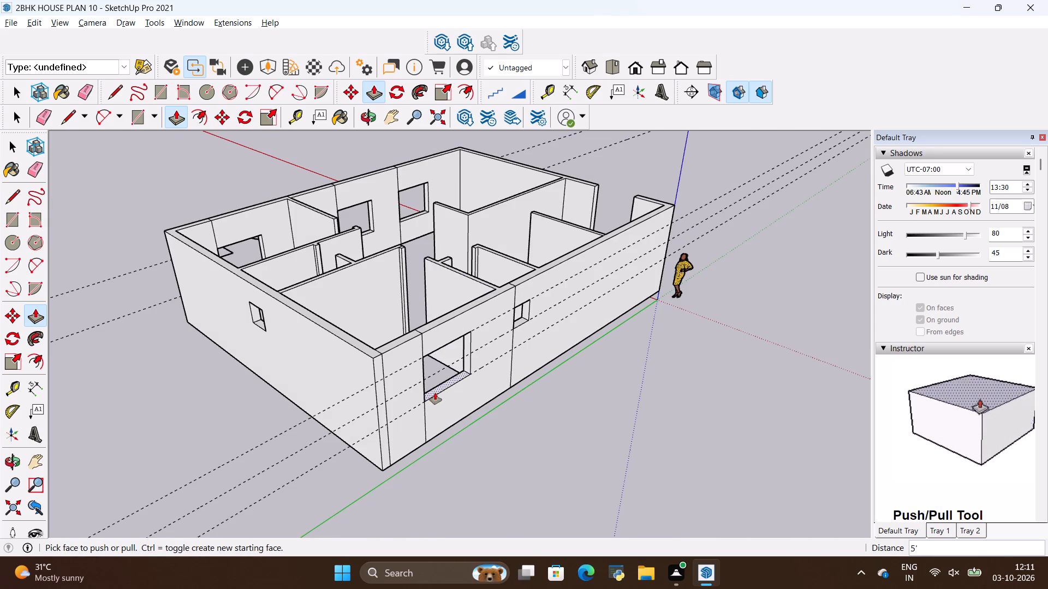
# Erase the dashed guides crossing the outer wall that holds the large and small windows.
pyautogui.moveTo(431, 387); pyautogui.dragTo(395, 357, button='middle')
pyautogui.scroll(4, 361, 359)
pyautogui.scroll(2, 361, 303)
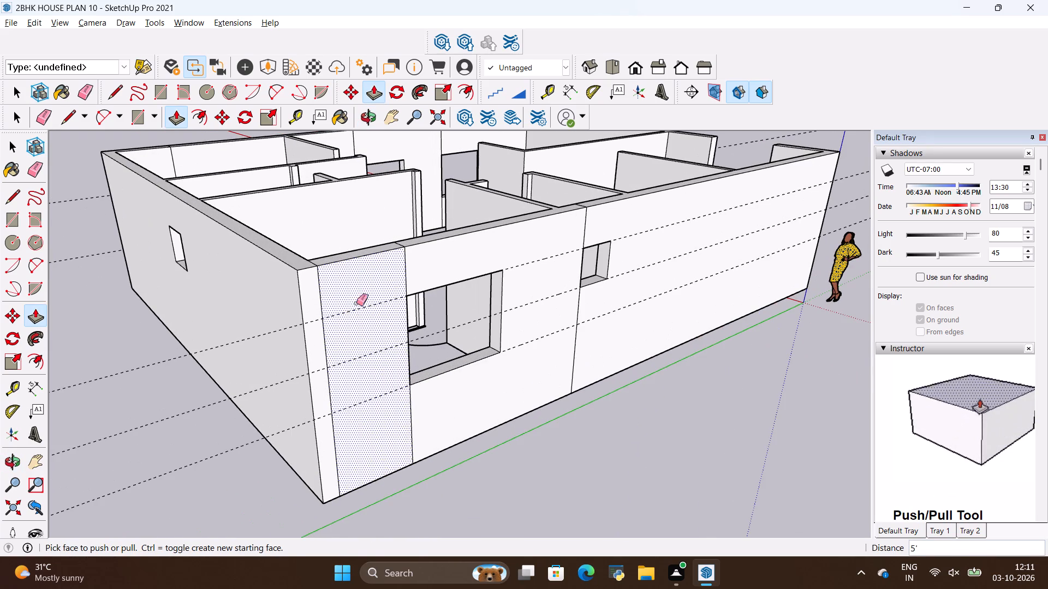
pyautogui.press('e')
pyautogui.moveTo(356, 298); pyautogui.dragTo(361, 416)
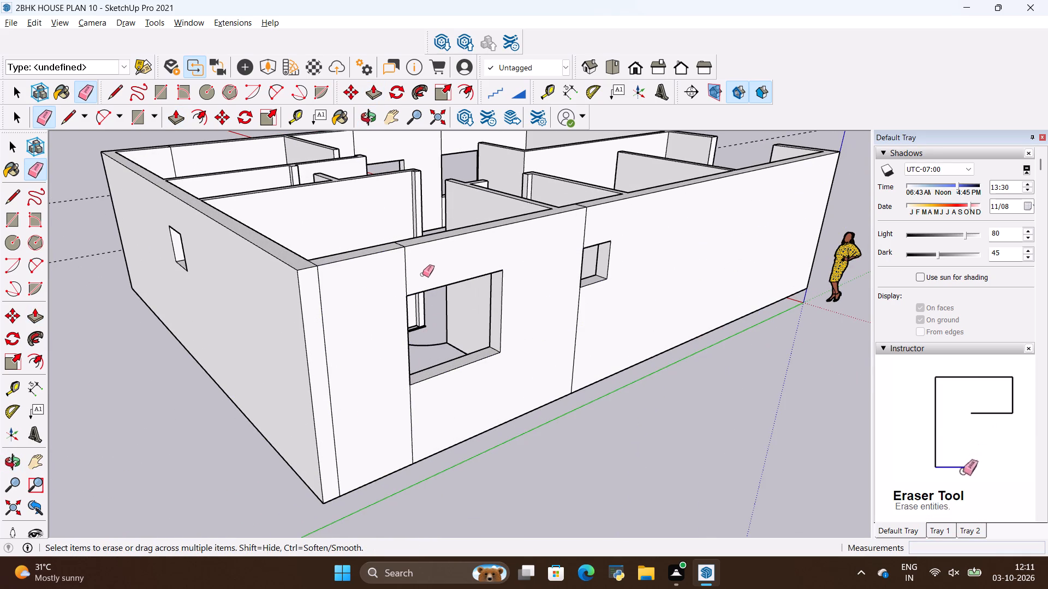
# Erase the leftover seam lines above and below the large window's edge and across the wall top there.
pyautogui.moveTo(422, 274); pyautogui.dragTo(391, 280)
pyautogui.moveTo(428, 410); pyautogui.dragTo(409, 428)
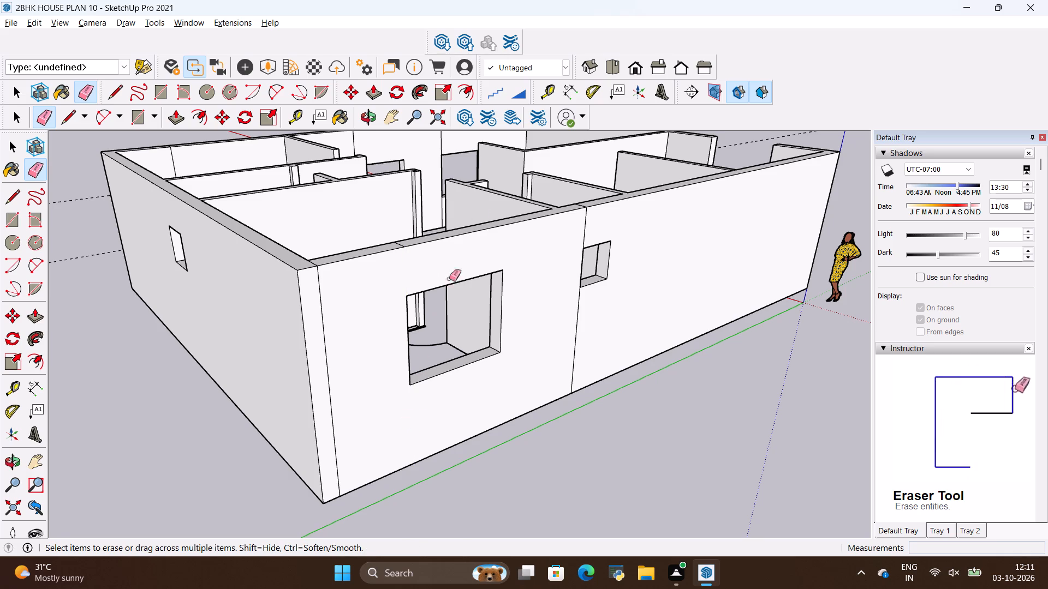
pyautogui.scroll(13, 436, 235)
pyautogui.moveTo(393, 236); pyautogui.dragTo(388, 240)
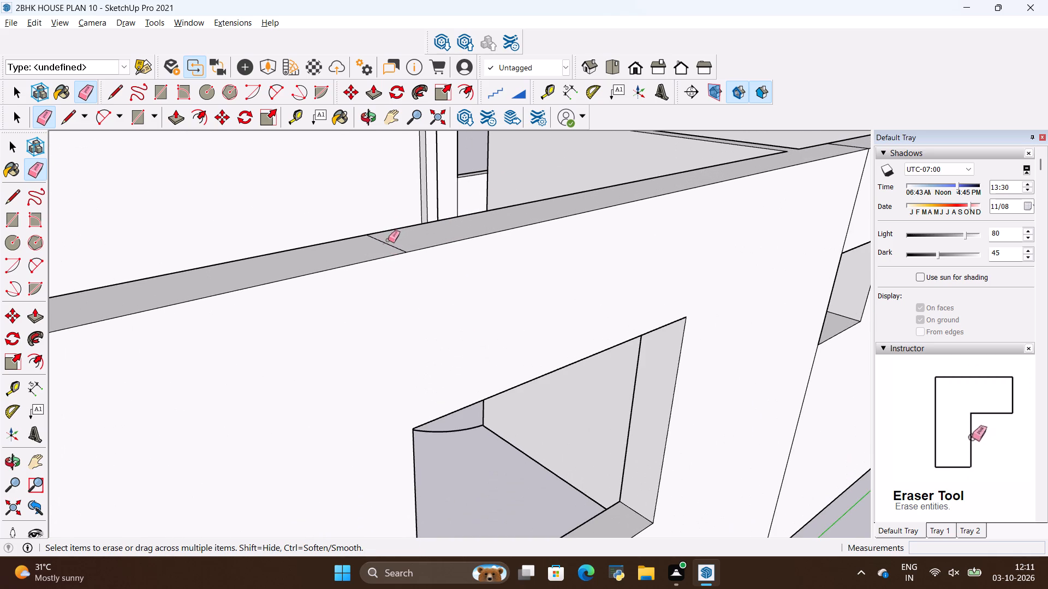
pyautogui.moveTo(388, 240); pyautogui.dragTo(378, 253)
# Erase the seam lines above and below the small window and the matching one across the wall top.
pyautogui.scroll(-9, 340, 253)
pyautogui.moveTo(651, 211); pyautogui.dragTo(629, 225)
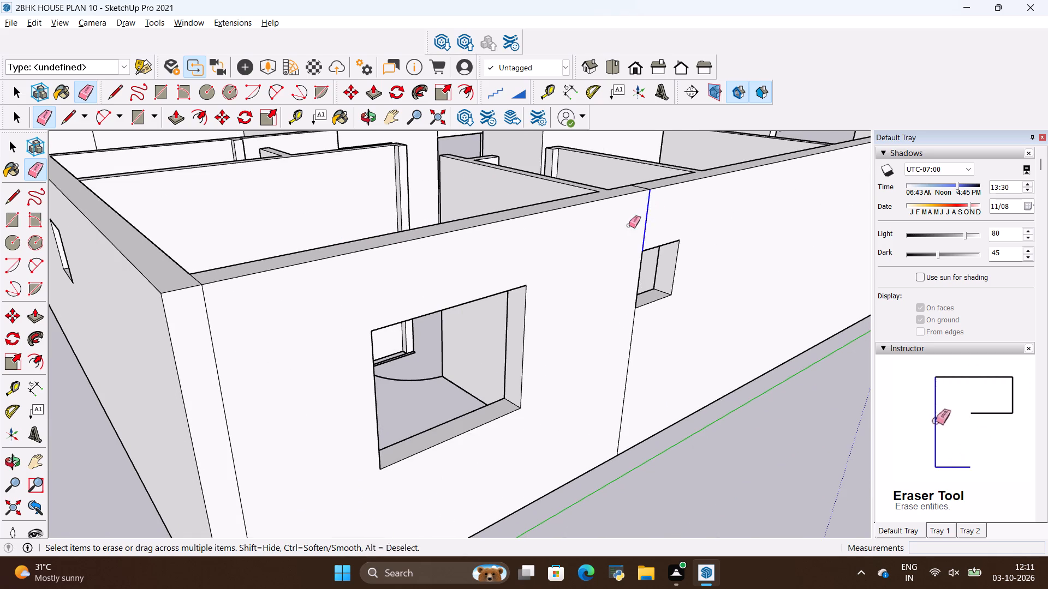
pyautogui.moveTo(629, 225); pyautogui.dragTo(629, 226)
pyautogui.moveTo(651, 330); pyautogui.dragTo(626, 354)
pyautogui.scroll(5, 653, 213)
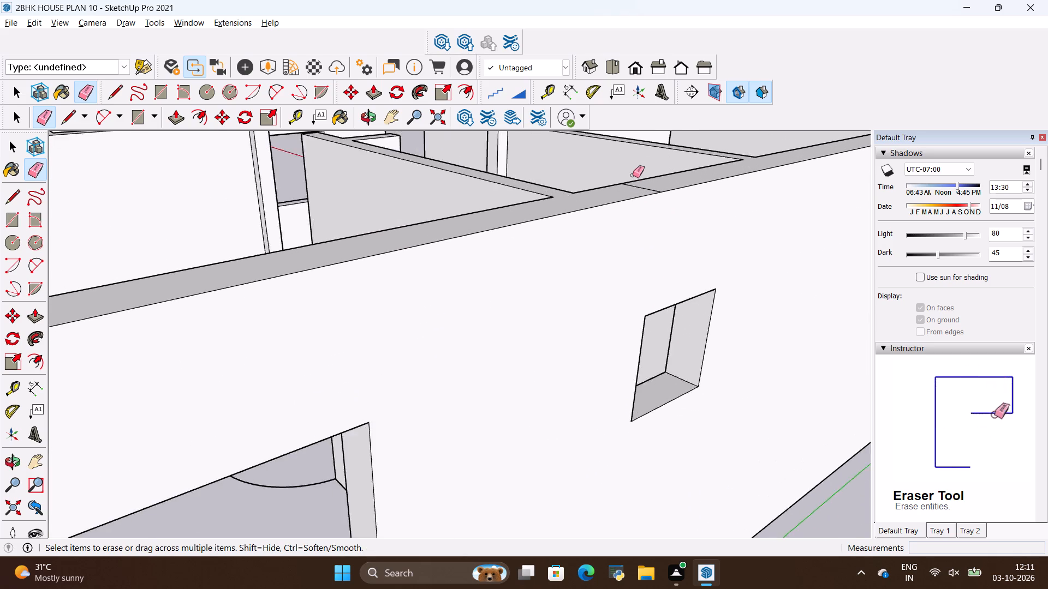
pyautogui.scroll(5, 633, 175)
pyautogui.moveTo(660, 195); pyautogui.dragTo(641, 212)
# Erase the vertical seam beside the house corner and its short continuation across the wall top.
pyautogui.scroll(-3, 580, 214)
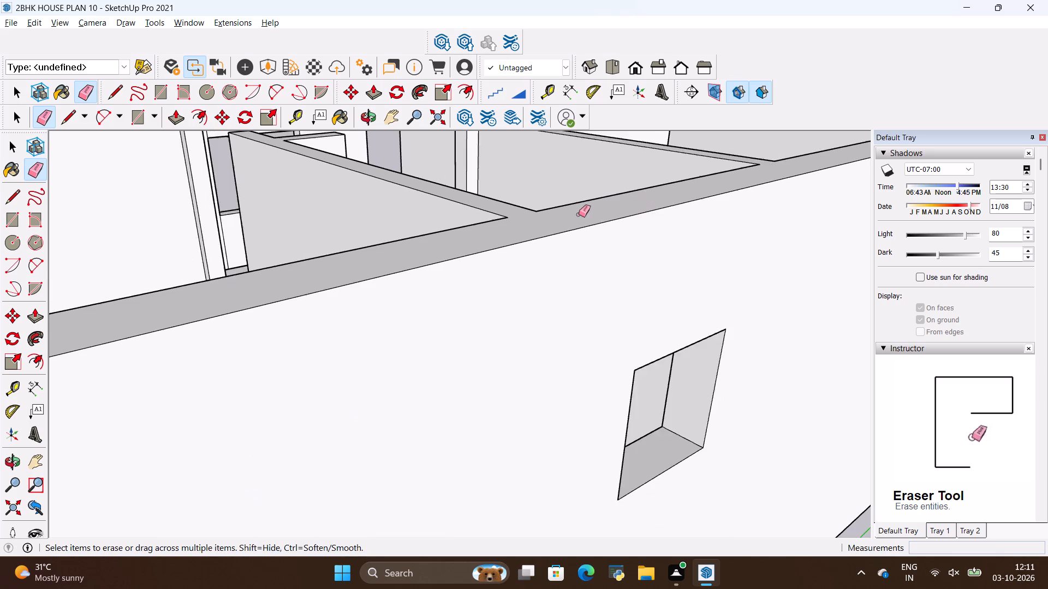
pyautogui.scroll(-12, 579, 214)
pyautogui.scroll(-4, 496, 250)
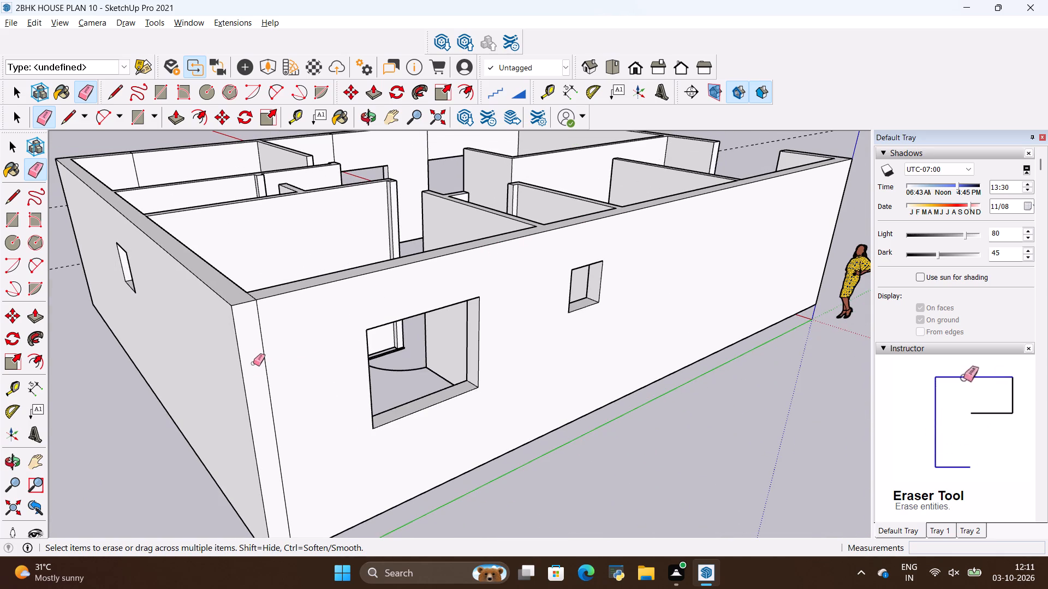
pyautogui.moveTo(253, 363); pyautogui.dragTo(273, 351)
pyautogui.scroll(-1, 235, 307)
pyautogui.scroll(8, 238, 296)
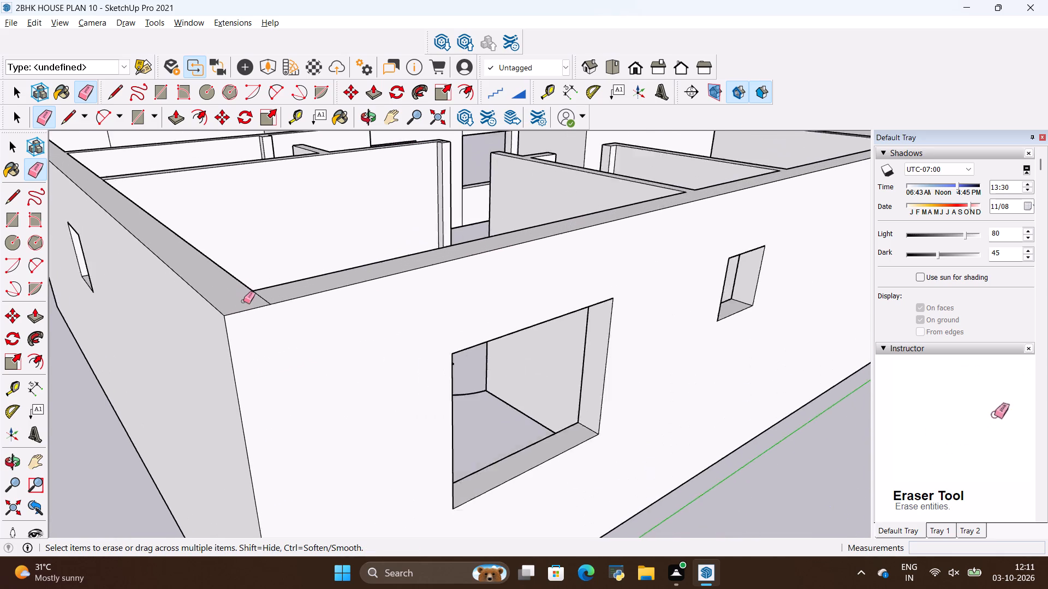
pyautogui.scroll(1, 243, 301)
pyautogui.moveTo(268, 290); pyautogui.dragTo(258, 303)
pyautogui.scroll(-9, 321, 334)
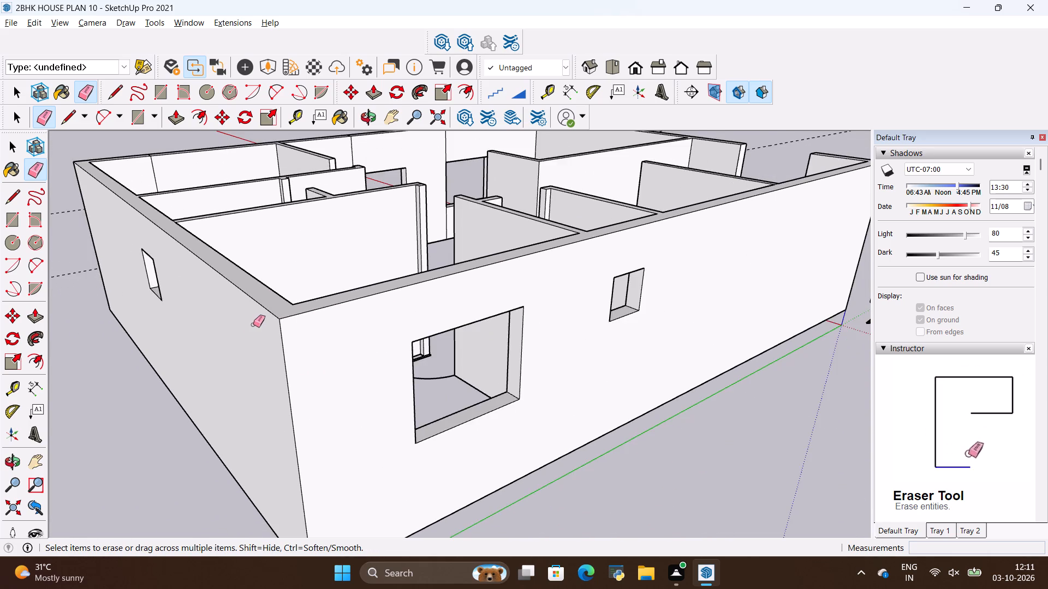
# Erase the vertical seam beside the large window on the room-side face of the outer wall.
pyautogui.moveTo(253, 324); pyautogui.dragTo(717, 404, button='middle')
pyautogui.scroll(2, 685, 266)
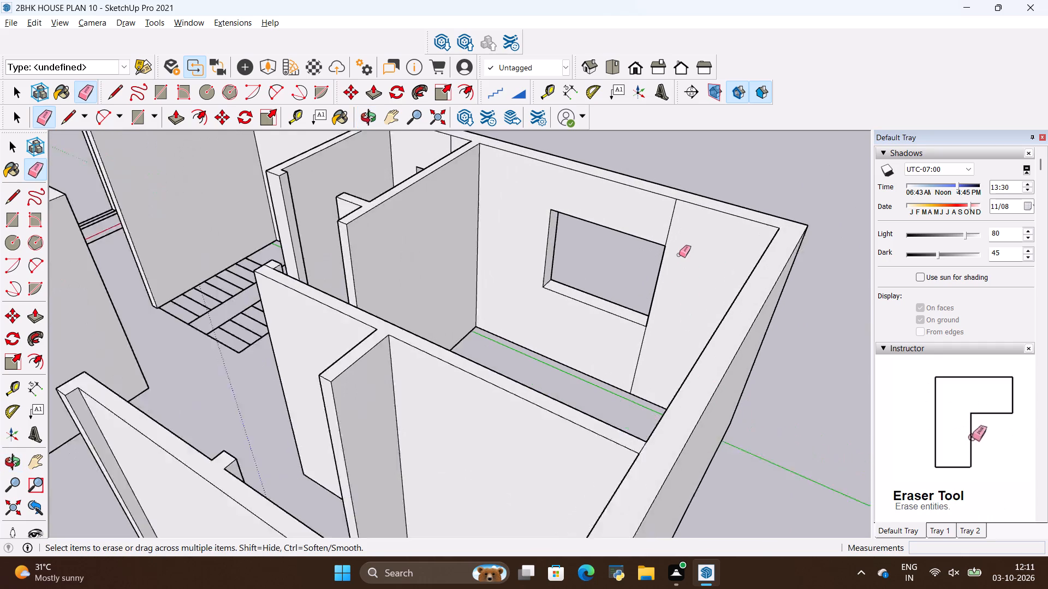
pyautogui.scroll(1, 679, 255)
pyautogui.moveTo(678, 230); pyautogui.dragTo(653, 208)
pyautogui.moveTo(668, 354); pyautogui.dragTo(612, 364)
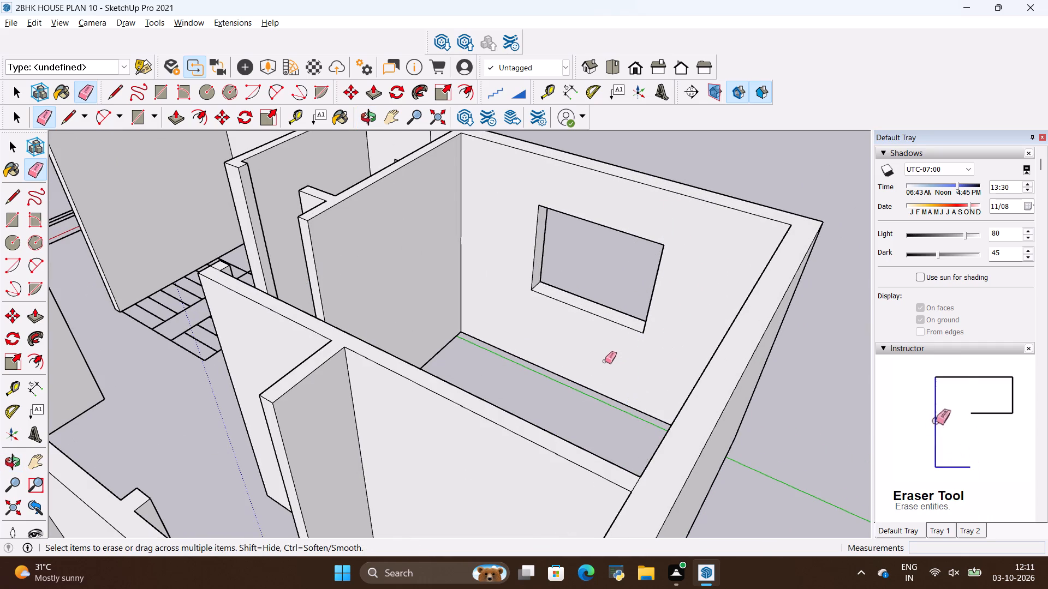
# Copy the top edge of the short partition's free end 3' down its end face.
pyautogui.scroll(-9, 605, 357)
pyautogui.moveTo(620, 333); pyautogui.dragTo(350, 394, button='middle')
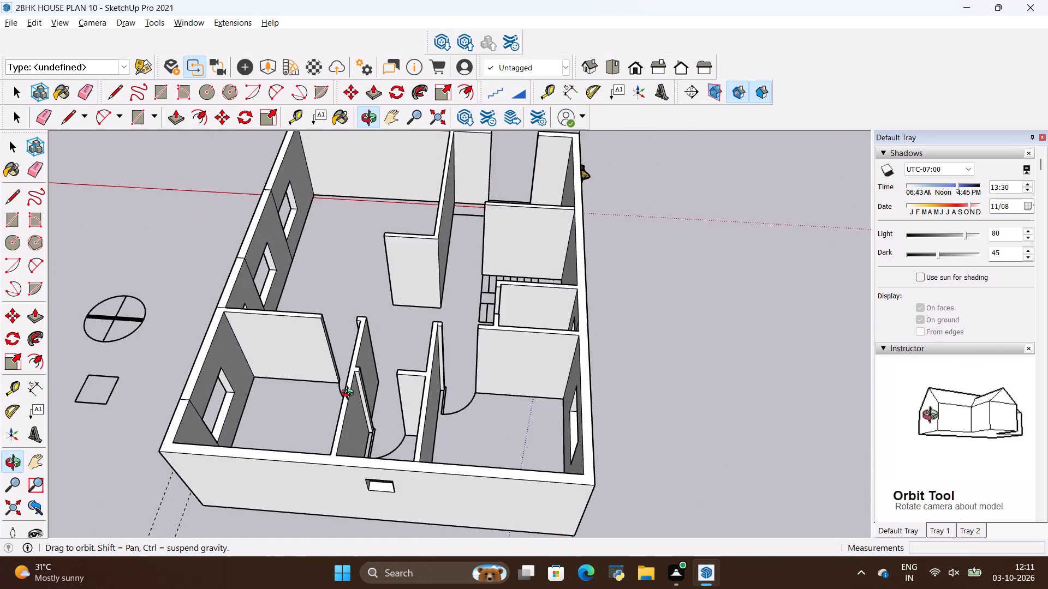
pyautogui.moveTo(350, 394); pyautogui.dragTo(578, 390, button='middle')
pyautogui.scroll(4, 475, 400)
pyautogui.moveTo(487, 419); pyautogui.dragTo(505, 377, button='middle')
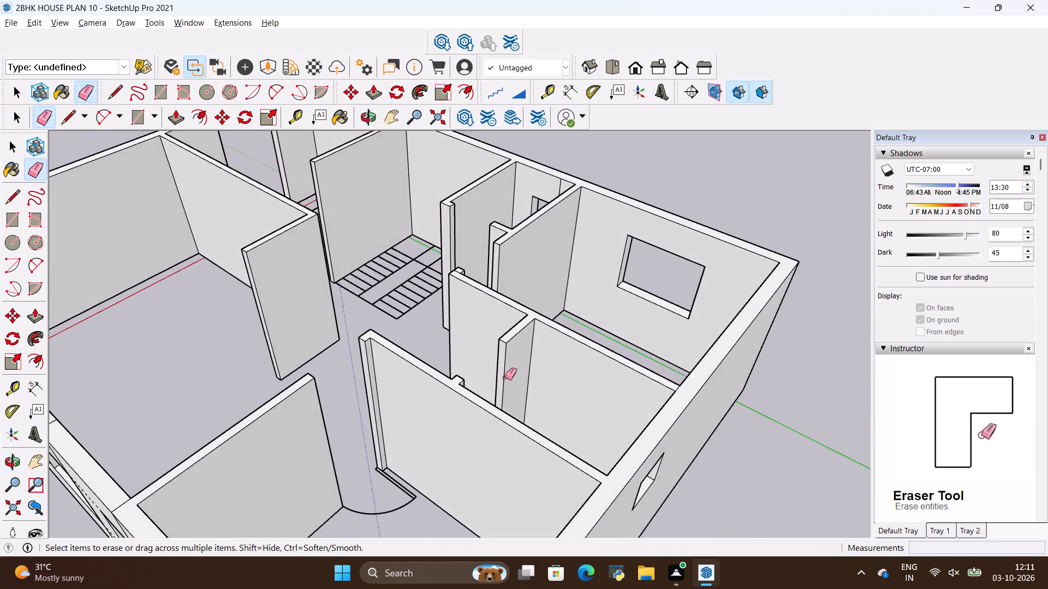
pyautogui.scroll(5, 505, 379)
pyautogui.press('space')
pyautogui.scroll(4, 502, 333)
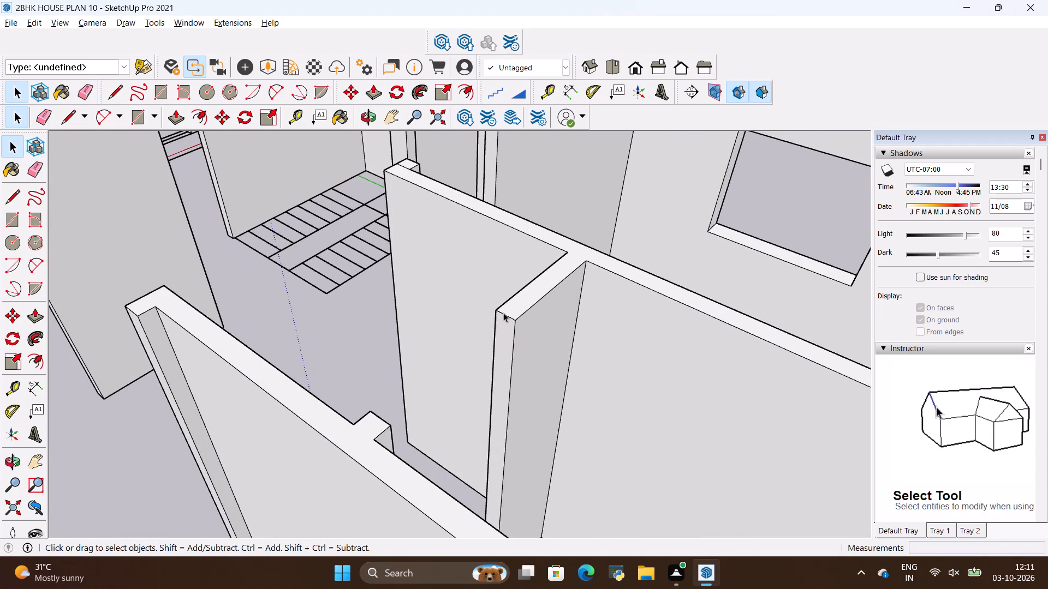
pyautogui.click(503, 312)
pyautogui.press('m')
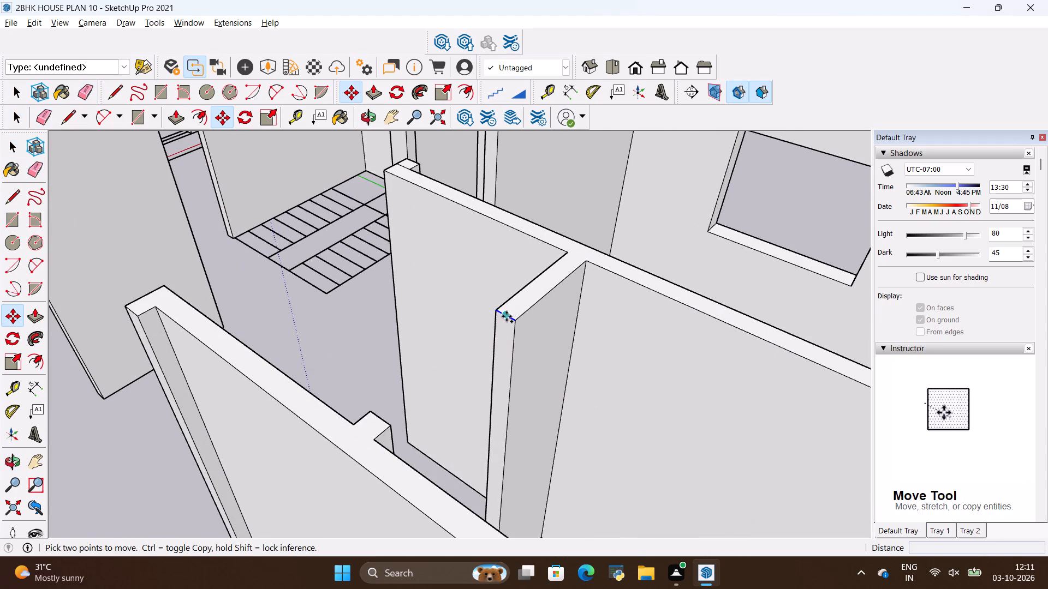
pyautogui.click(507, 316)
pyautogui.press('BackSpace')
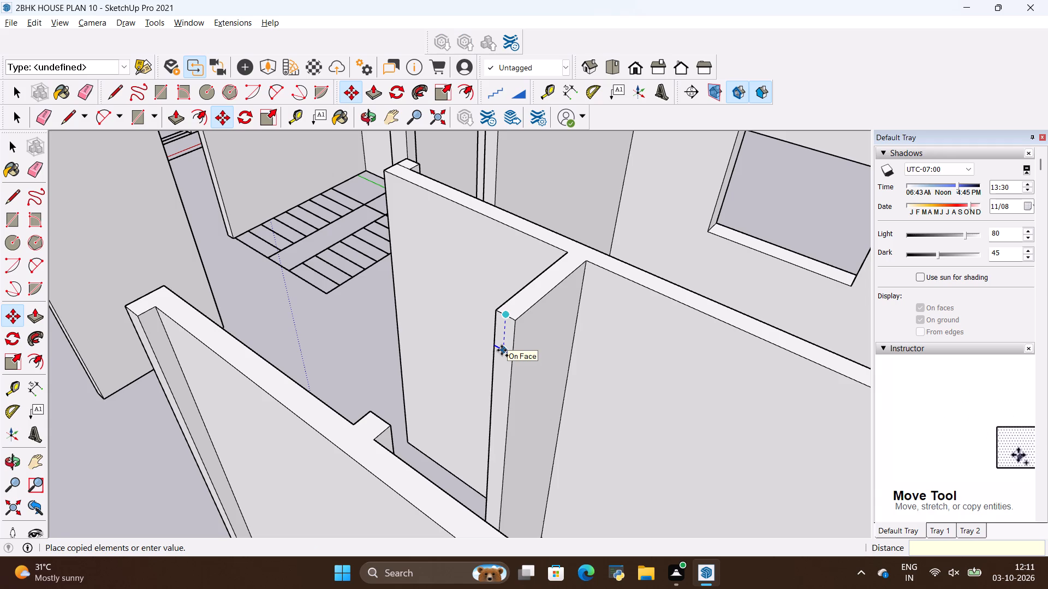
pyautogui.write("3'")
pyautogui.press('Return')
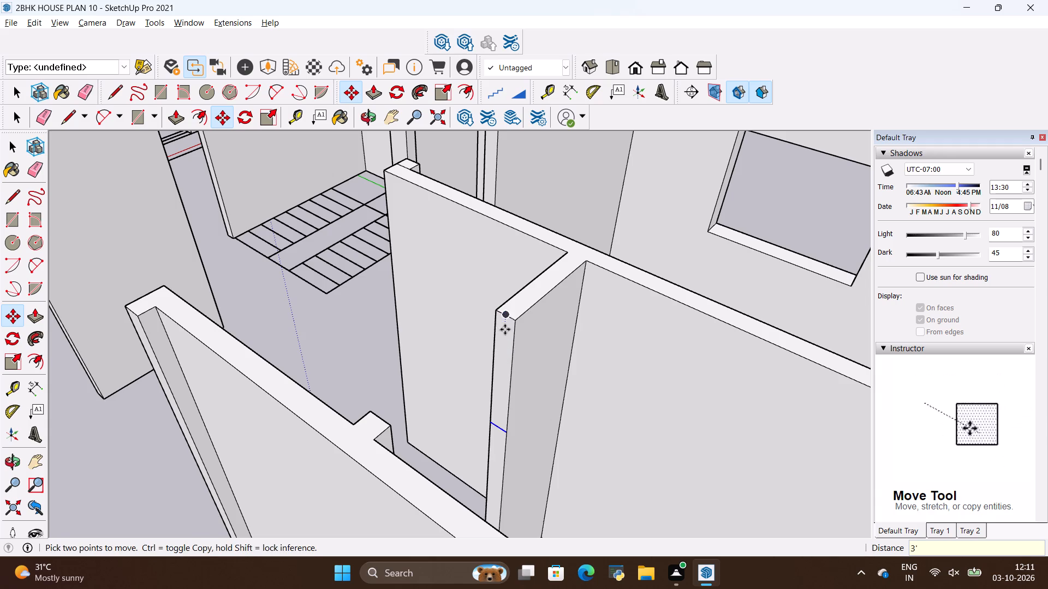
# Push/Pull the upper end face 3' across the gap to the facing wall stub to form the door header.
pyautogui.press('p')
pyautogui.click(509, 354)
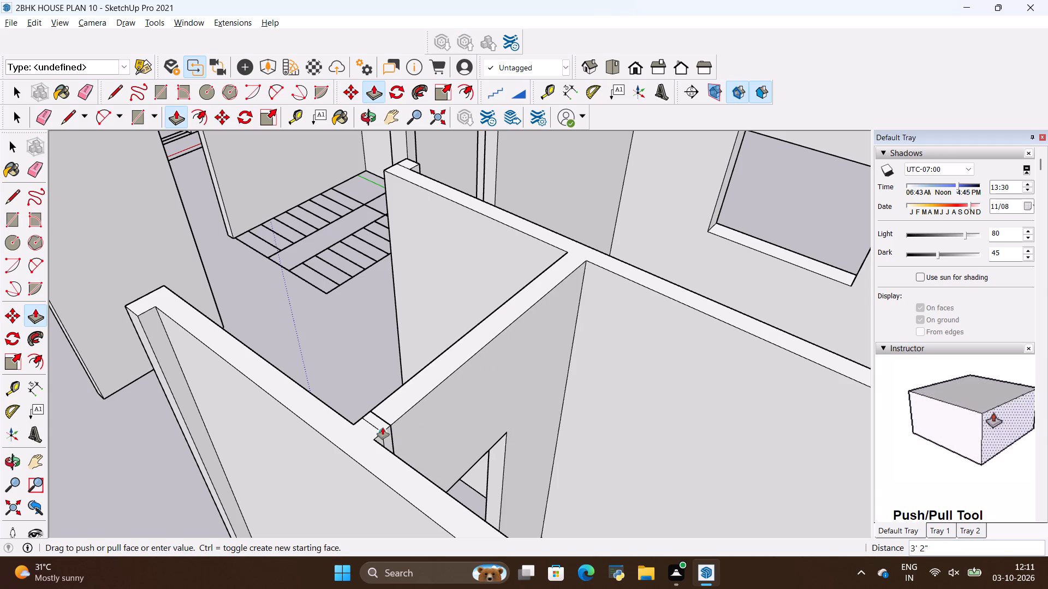
pyautogui.click(390, 424)
# Erase the vertical and top seams where the new door header meets the wall stub.
pyautogui.scroll(-3, 406, 383)
pyautogui.moveTo(465, 473); pyautogui.dragTo(442, 473, button='middle')
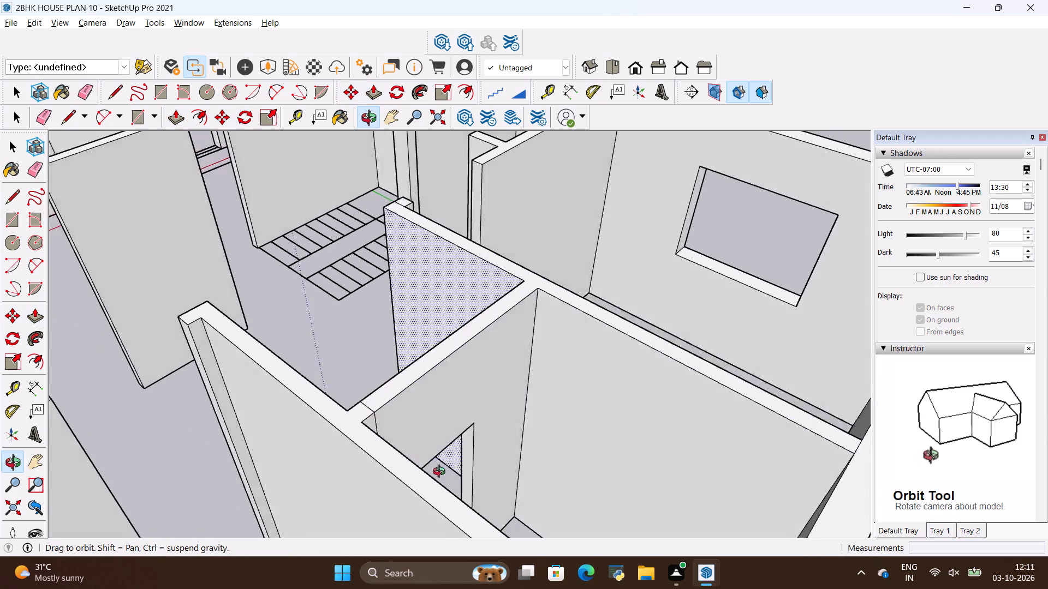
pyautogui.moveTo(442, 473); pyautogui.dragTo(312, 459, button='middle')
pyautogui.scroll(6, 167, 344)
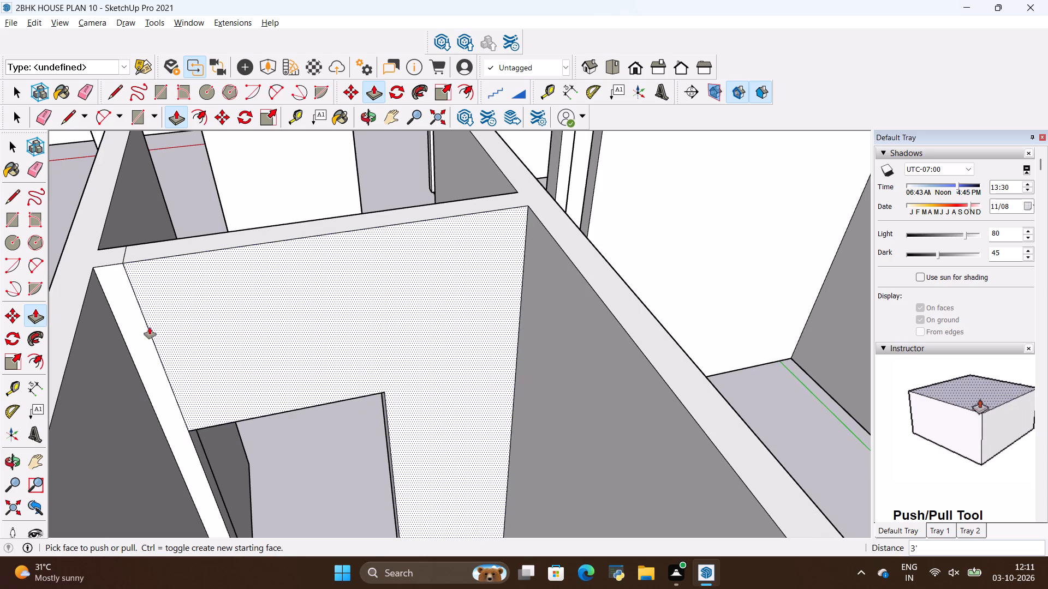
pyautogui.press('e')
pyautogui.moveTo(151, 329); pyautogui.dragTo(144, 336)
pyautogui.scroll(3, 133, 279)
pyautogui.moveTo(117, 245); pyautogui.dragTo(132, 250)
pyautogui.scroll(-8, 133, 266)
# Erase the remaining vertical seams on the header's other side and on the nearby partition's end face.
pyautogui.moveTo(121, 261); pyautogui.dragTo(521, 445, button='middle')
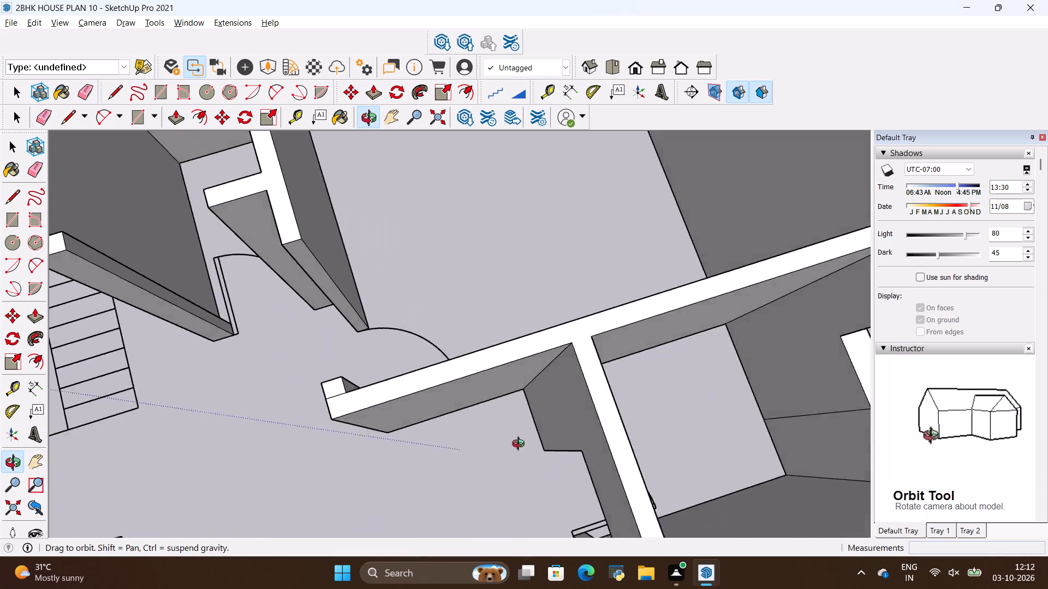
pyautogui.moveTo(521, 445); pyautogui.dragTo(757, 300, button='middle')
pyautogui.moveTo(760, 283); pyautogui.dragTo(740, 285)
pyautogui.scroll(-2, 542, 307)
pyautogui.scroll(4, 478, 303)
pyautogui.moveTo(487, 313); pyautogui.dragTo(477, 323)
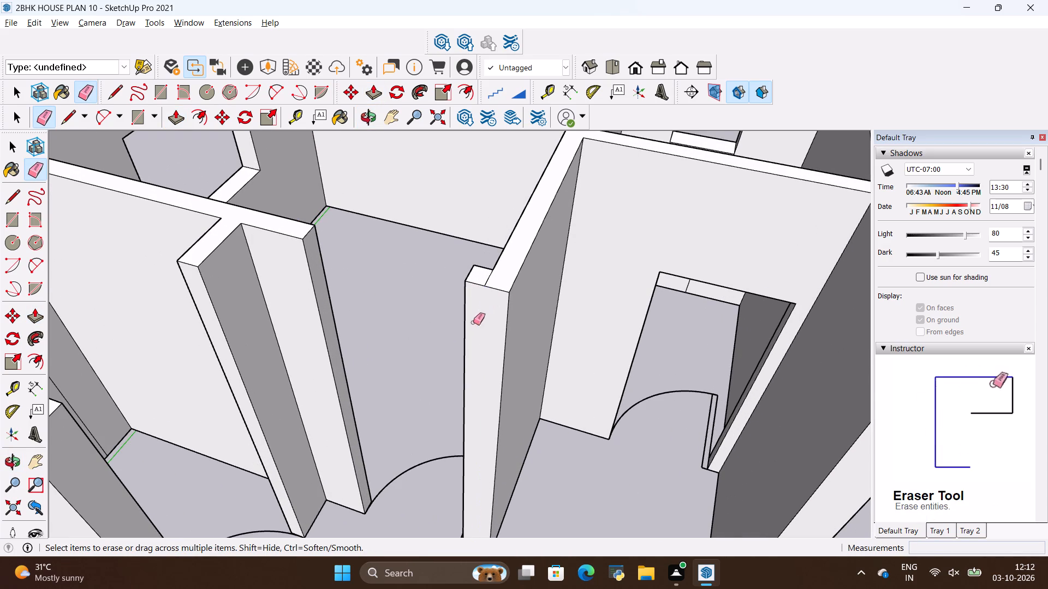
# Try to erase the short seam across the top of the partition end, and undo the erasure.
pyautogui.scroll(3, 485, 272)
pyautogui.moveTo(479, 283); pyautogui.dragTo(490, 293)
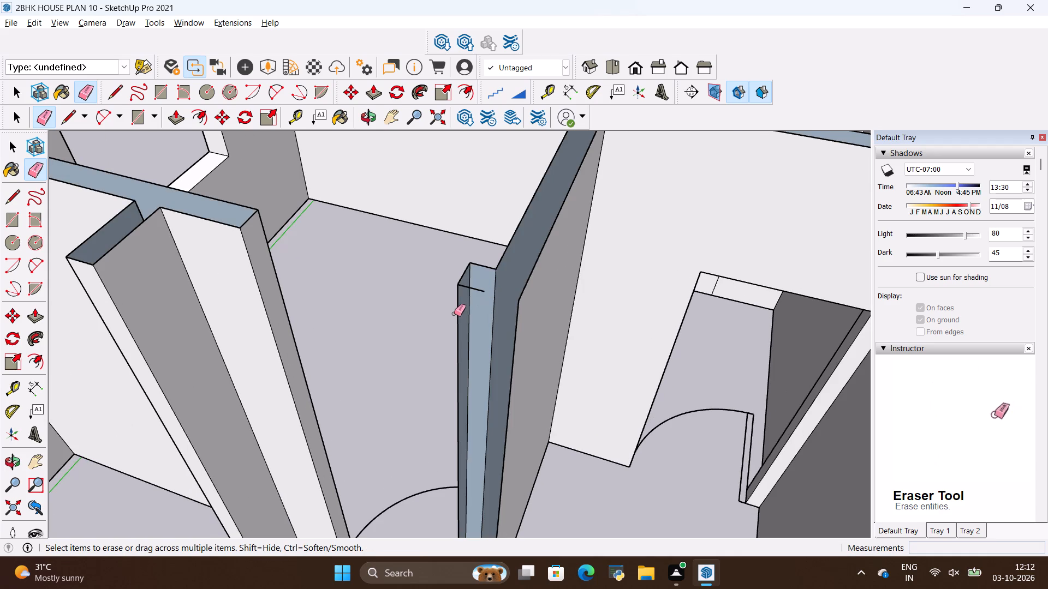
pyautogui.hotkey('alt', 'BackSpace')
# Erase the short seam between the stub and the partition on top of the wall end.
pyautogui.scroll(1, 478, 318)
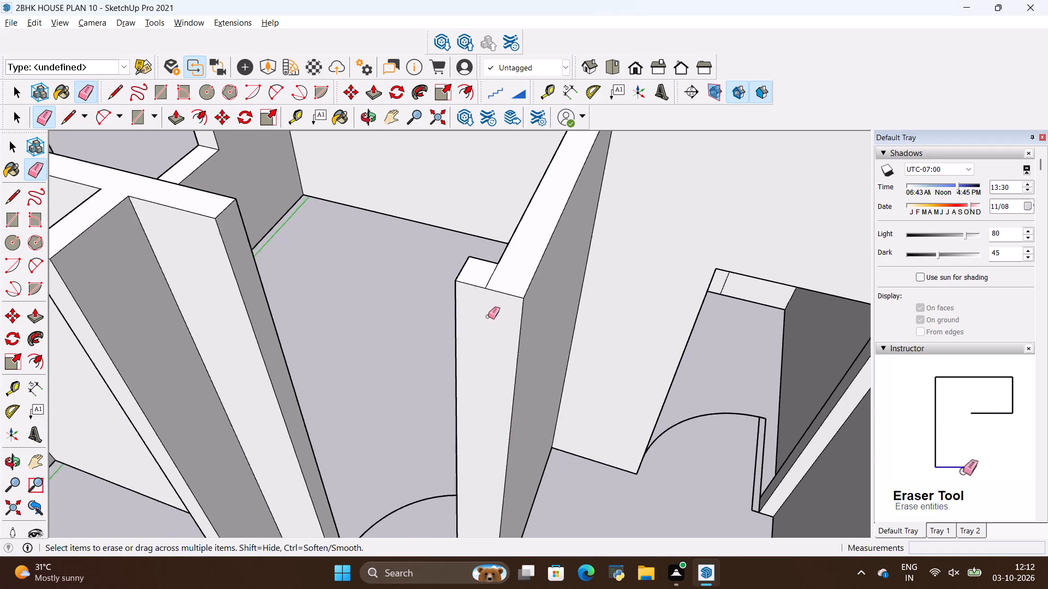
pyautogui.scroll(16, 488, 316)
pyautogui.moveTo(478, 286); pyautogui.dragTo(747, 393, button='middle')
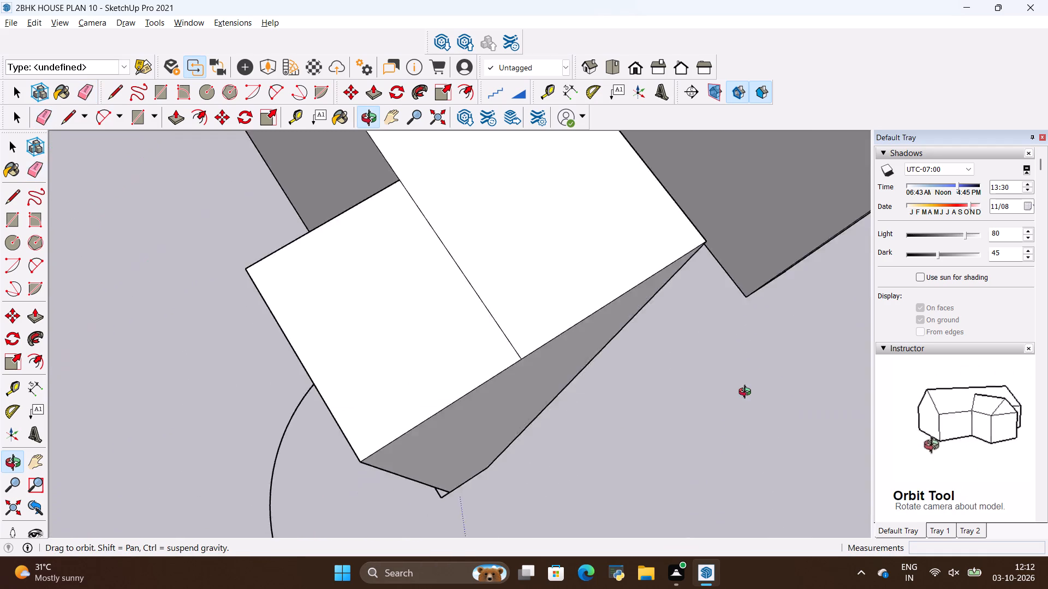
pyautogui.moveTo(747, 393); pyautogui.dragTo(792, 268, button='middle')
pyautogui.moveTo(521, 328); pyautogui.dragTo(837, 107, button='middle')
pyautogui.moveTo(540, 191); pyautogui.dragTo(622, 336, button='middle')
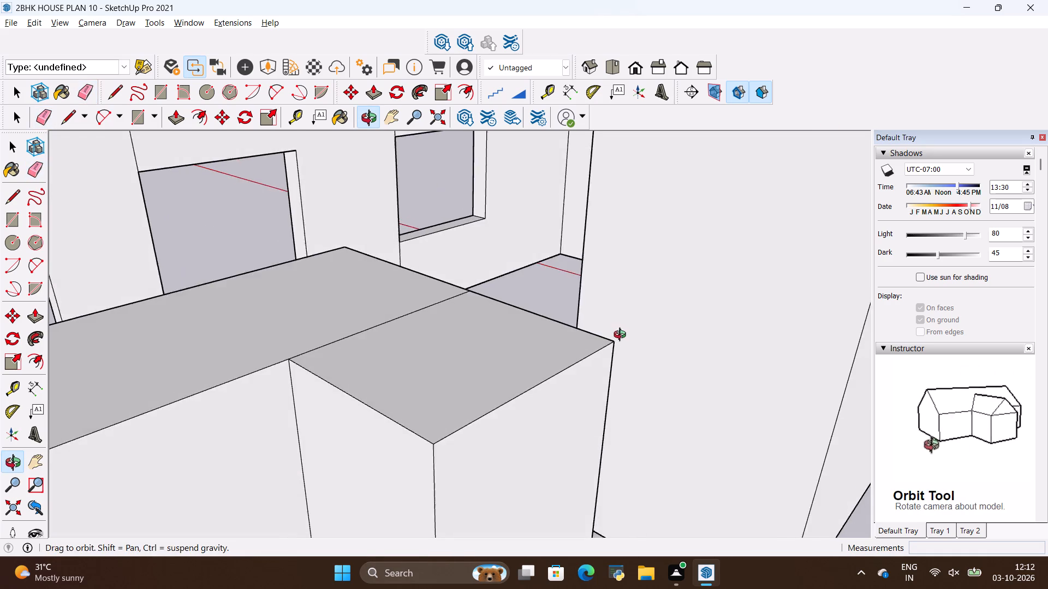
pyautogui.moveTo(622, 336); pyautogui.dragTo(627, 345, button='middle')
pyautogui.moveTo(423, 300); pyautogui.dragTo(430, 317)
# Copy the top edge of the neighbouring long partition's free end 3' down its end face.
pyautogui.scroll(-6, 417, 233)
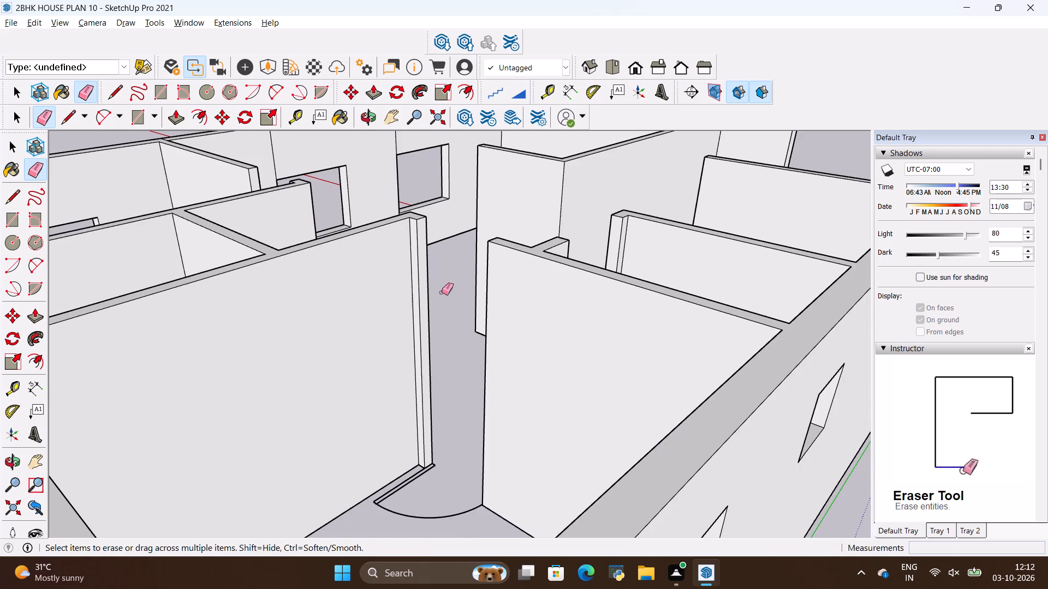
pyautogui.scroll(4, 426, 250)
pyautogui.scroll(7, 390, 214)
pyautogui.moveTo(350, 185); pyautogui.dragTo(409, 269, button='middle')
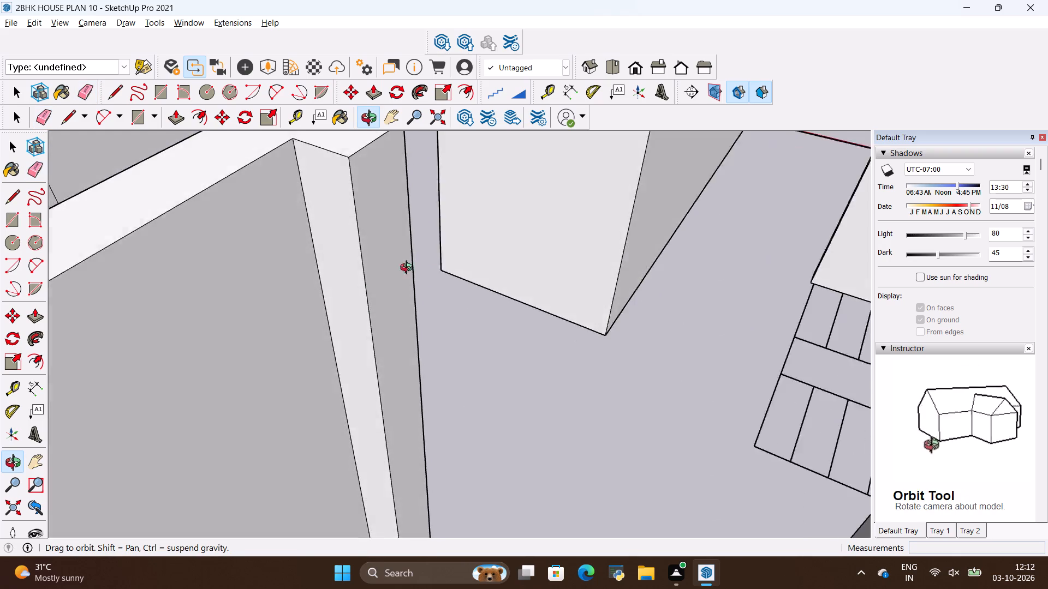
pyautogui.moveTo(409, 269); pyautogui.dragTo(243, 237, button='middle')
pyautogui.scroll(-11, 286, 230)
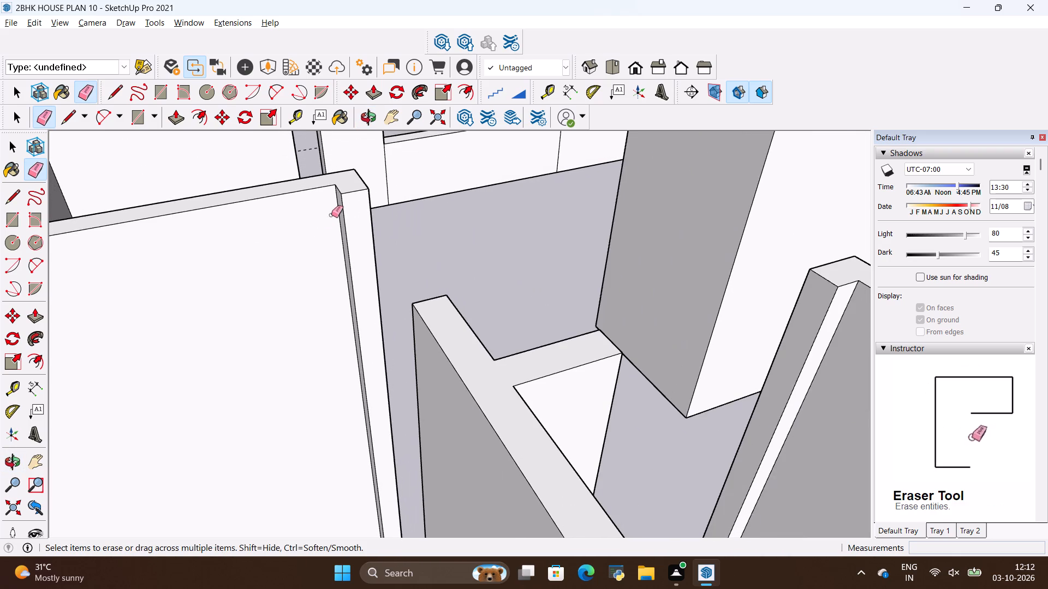
pyautogui.press('space')
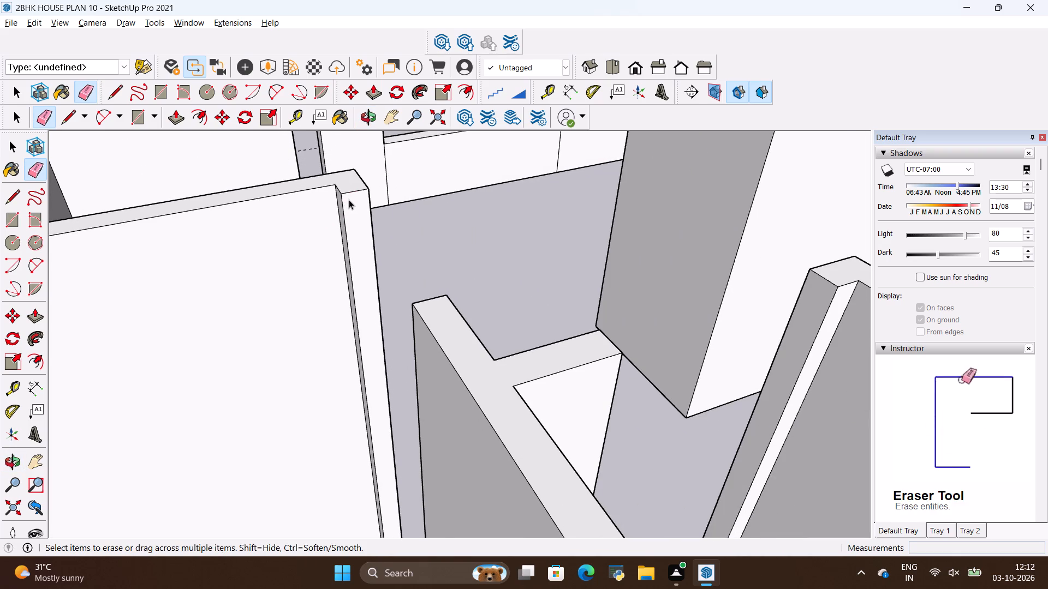
pyautogui.scroll(3, 350, 190)
pyautogui.click(352, 190)
pyautogui.press('m')
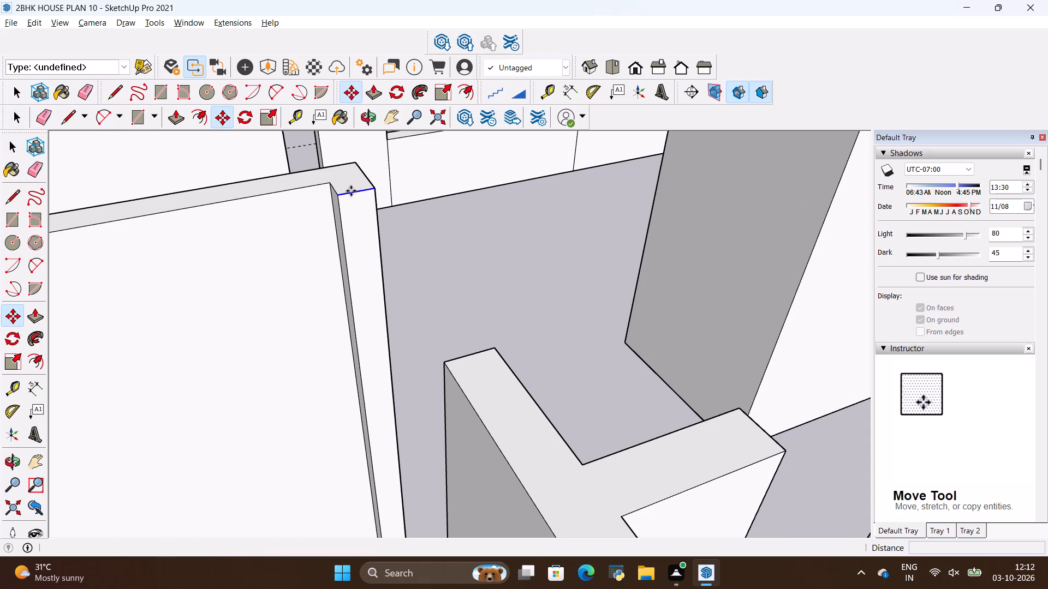
pyautogui.click(355, 192)
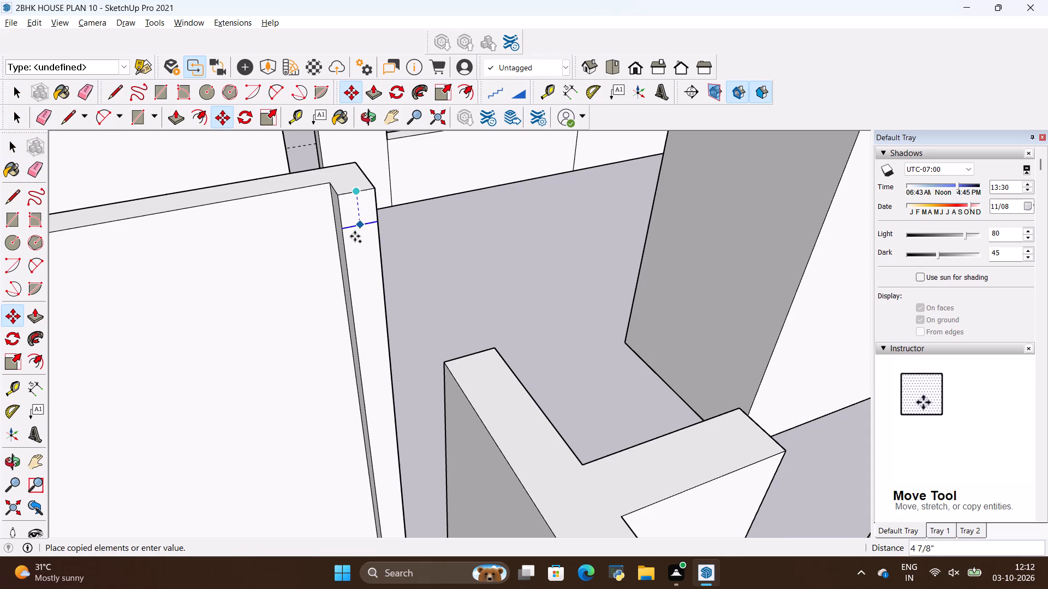
pyautogui.press('BackSpace')
pyautogui.write("3'")
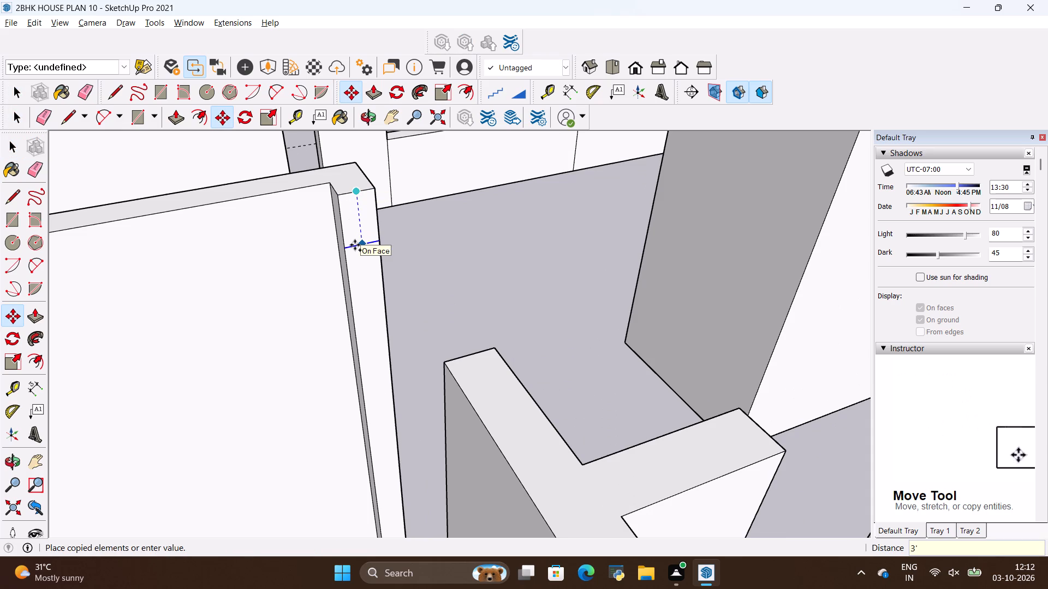
pyautogui.press('Return')
# Push/Pull the upper strip of the long partition's end face 3' across the door gap to form a header.
pyautogui.press('p')
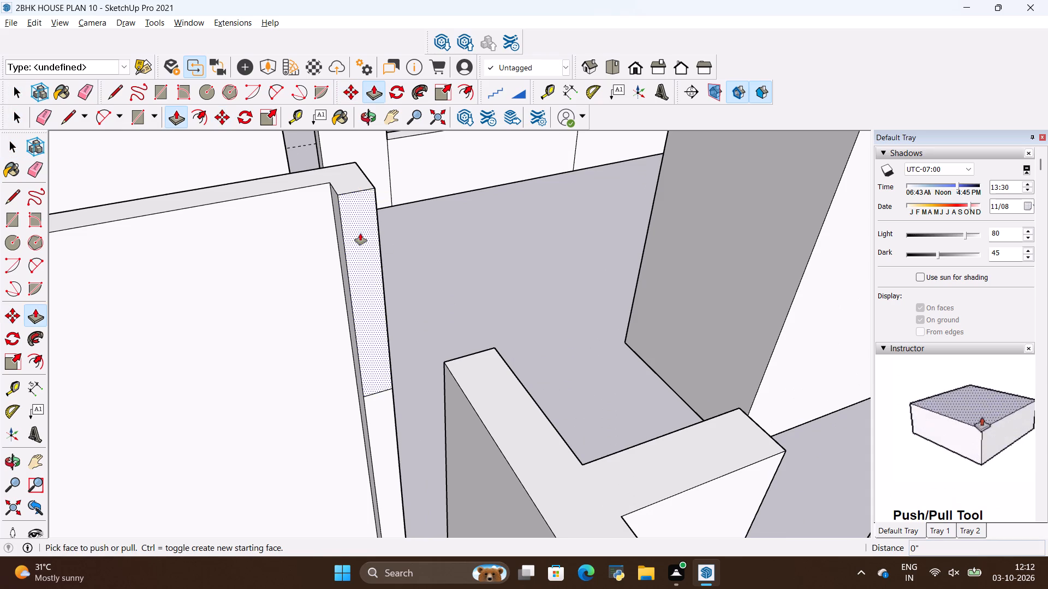
pyautogui.click(362, 235)
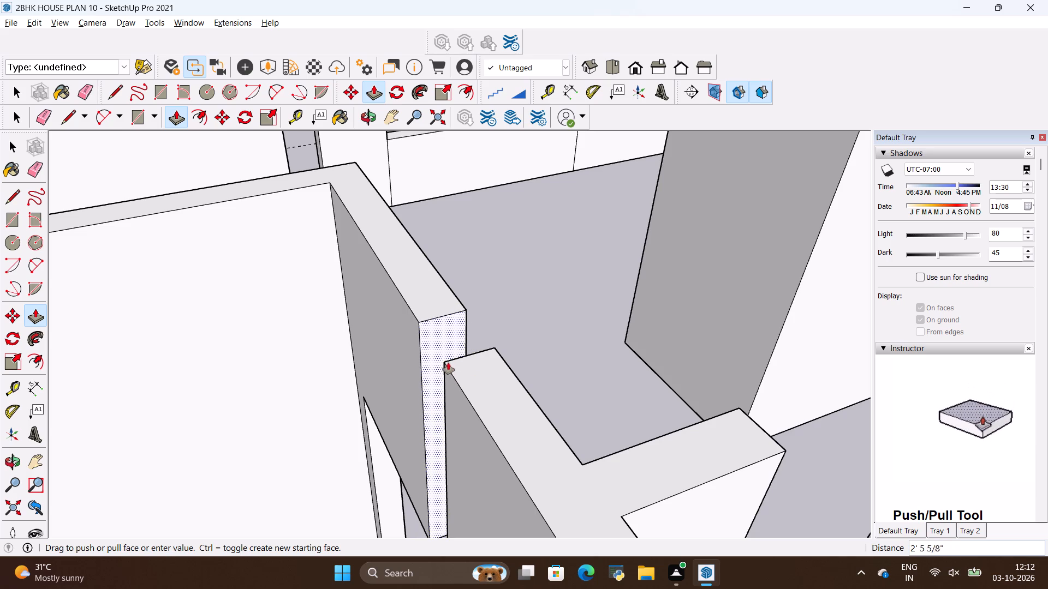
pyautogui.click(537, 448)
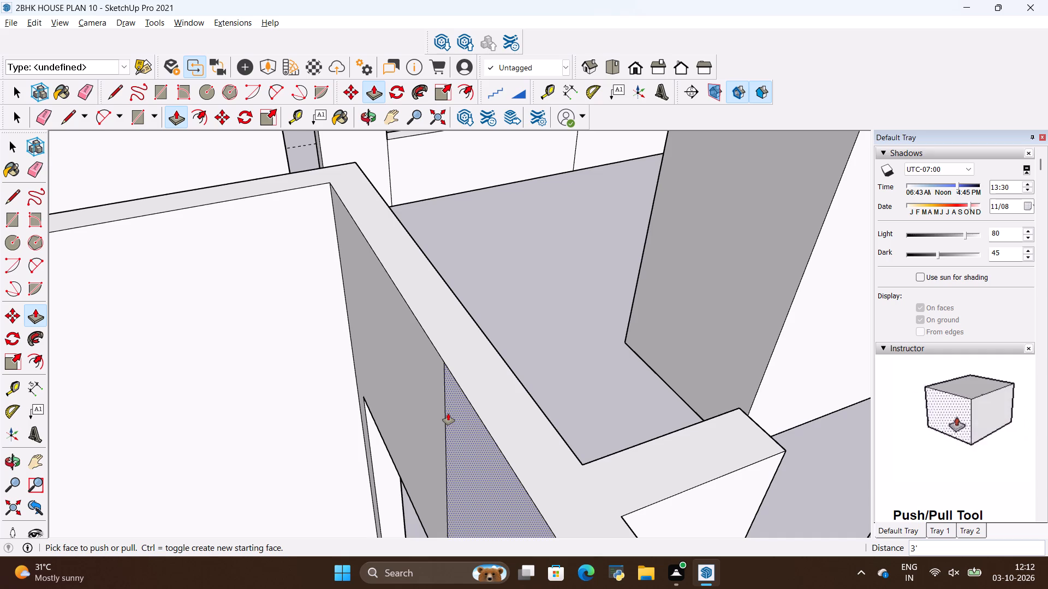
# Erase the vertical seam where the new header meets the opposite wall.
pyautogui.press('e')
pyautogui.moveTo(448, 415); pyautogui.dragTo(437, 402)
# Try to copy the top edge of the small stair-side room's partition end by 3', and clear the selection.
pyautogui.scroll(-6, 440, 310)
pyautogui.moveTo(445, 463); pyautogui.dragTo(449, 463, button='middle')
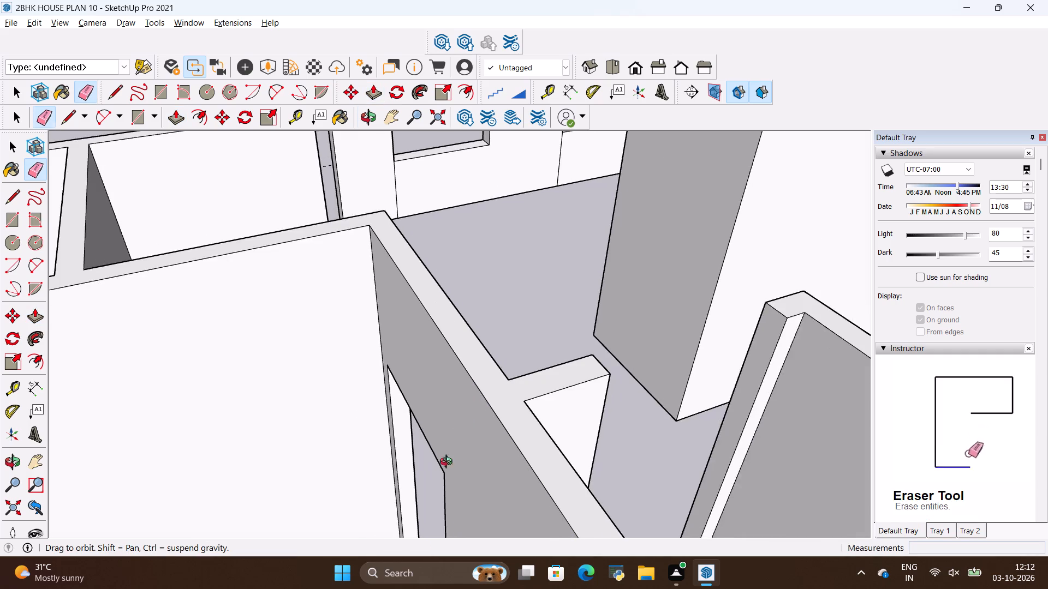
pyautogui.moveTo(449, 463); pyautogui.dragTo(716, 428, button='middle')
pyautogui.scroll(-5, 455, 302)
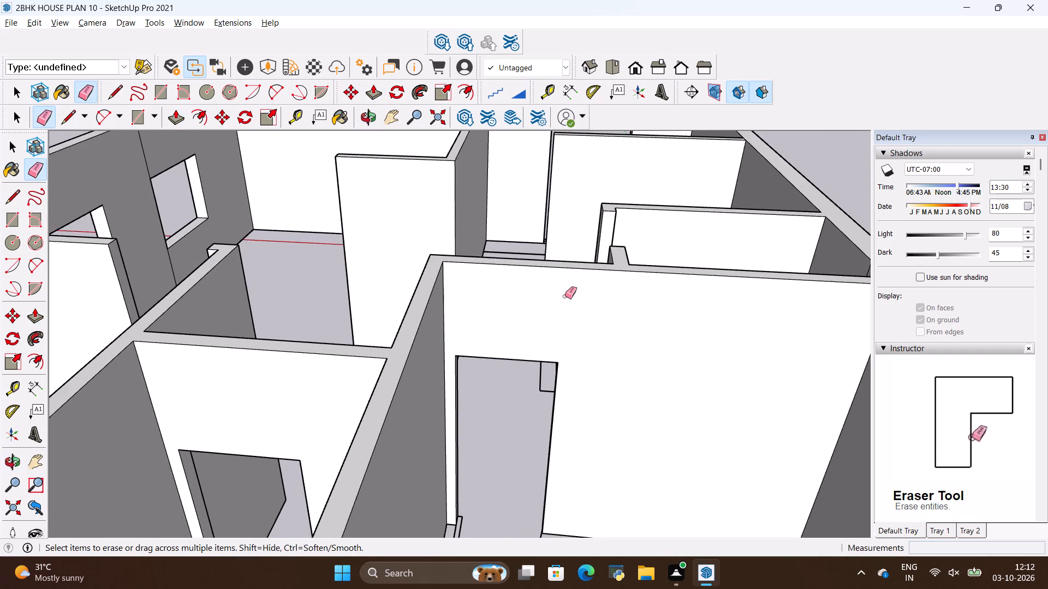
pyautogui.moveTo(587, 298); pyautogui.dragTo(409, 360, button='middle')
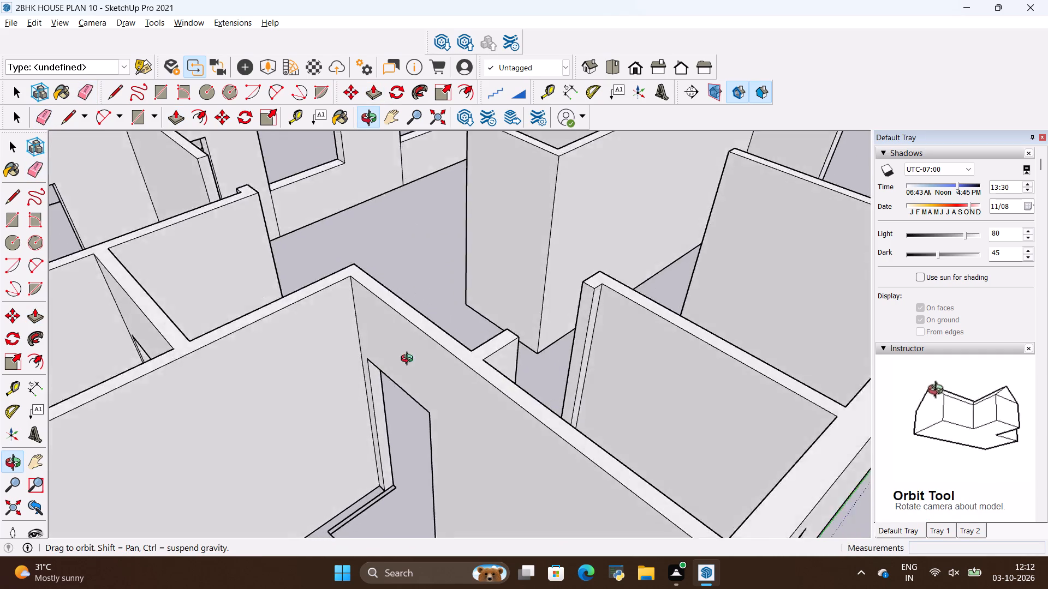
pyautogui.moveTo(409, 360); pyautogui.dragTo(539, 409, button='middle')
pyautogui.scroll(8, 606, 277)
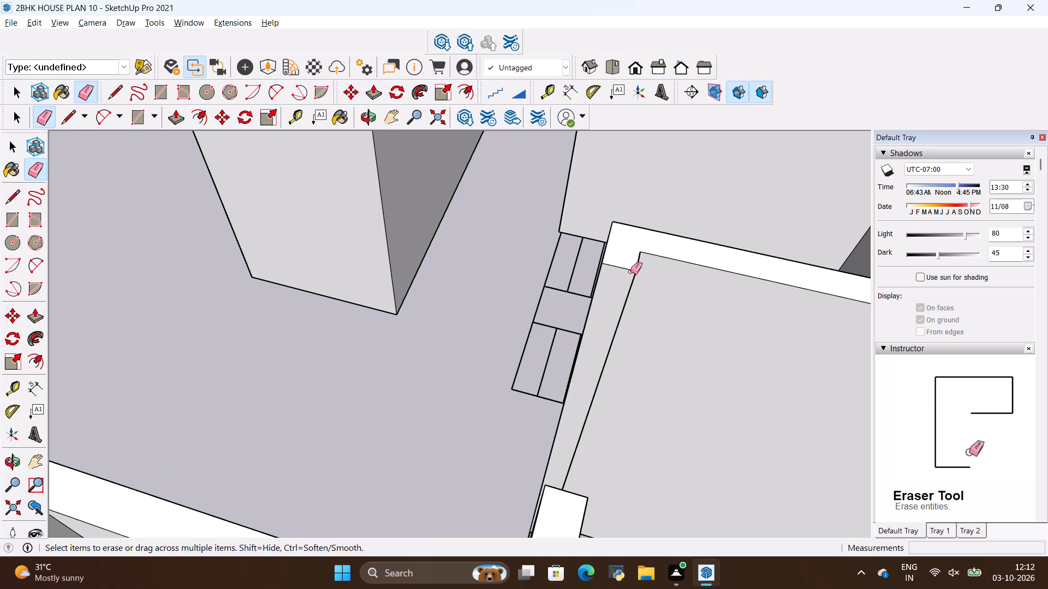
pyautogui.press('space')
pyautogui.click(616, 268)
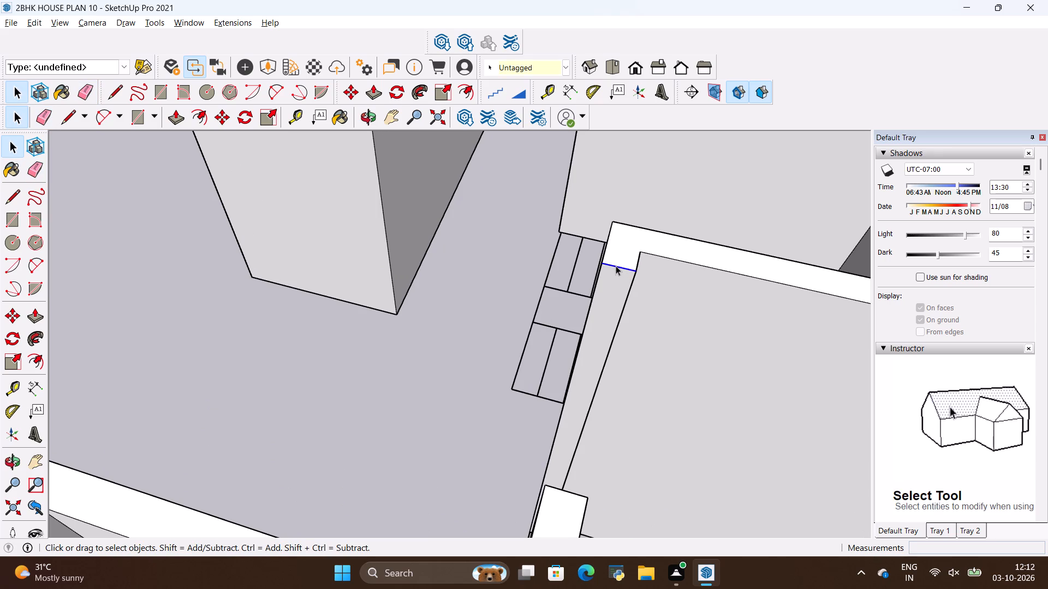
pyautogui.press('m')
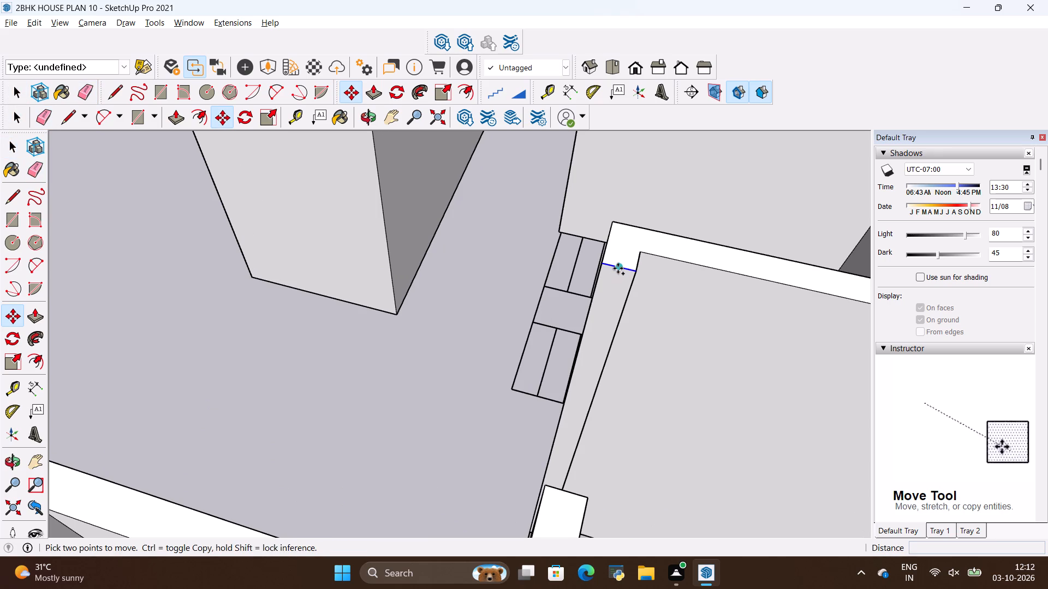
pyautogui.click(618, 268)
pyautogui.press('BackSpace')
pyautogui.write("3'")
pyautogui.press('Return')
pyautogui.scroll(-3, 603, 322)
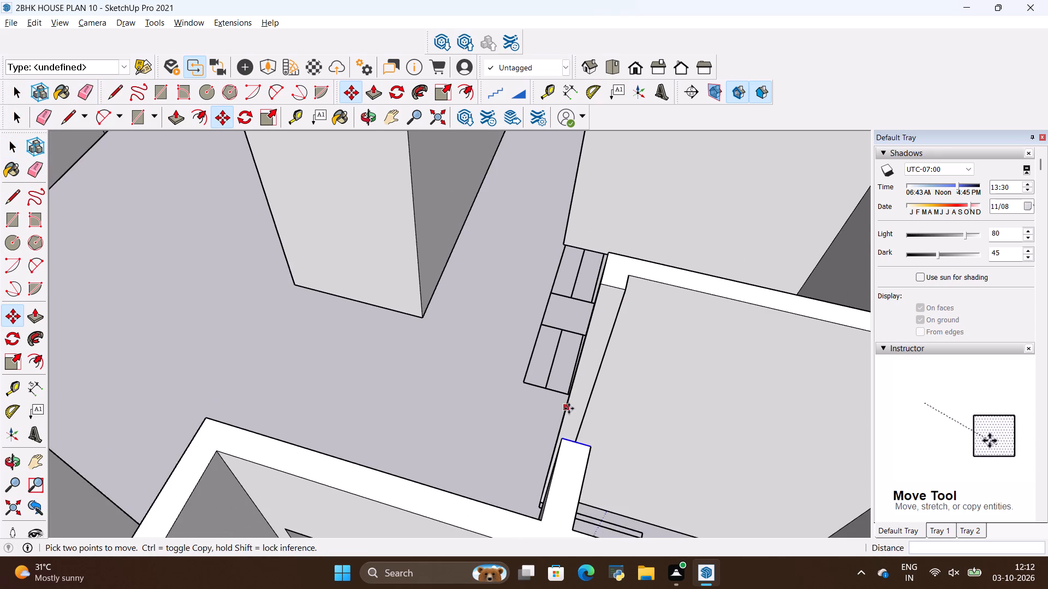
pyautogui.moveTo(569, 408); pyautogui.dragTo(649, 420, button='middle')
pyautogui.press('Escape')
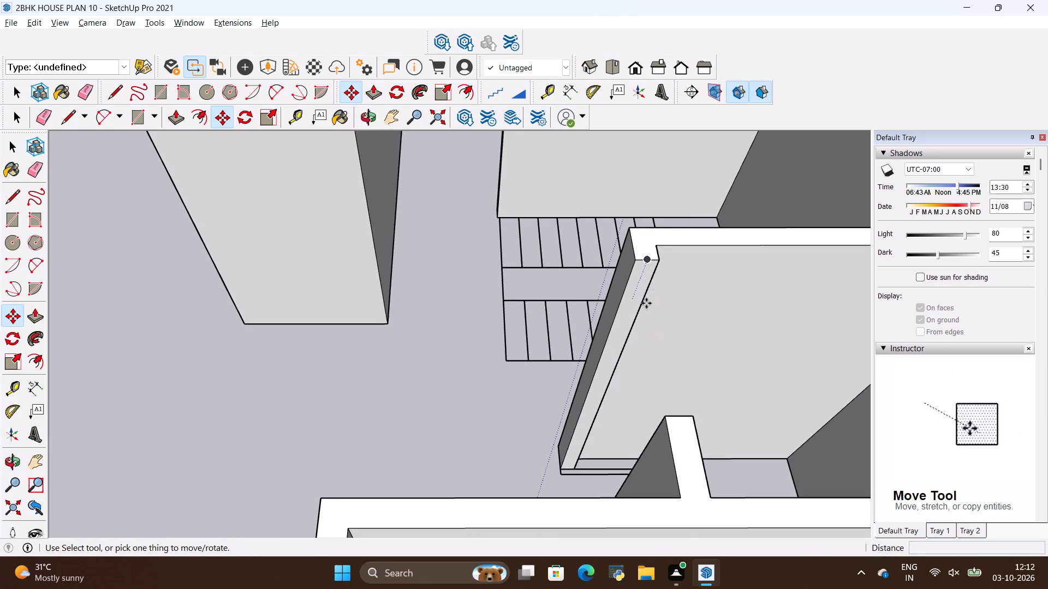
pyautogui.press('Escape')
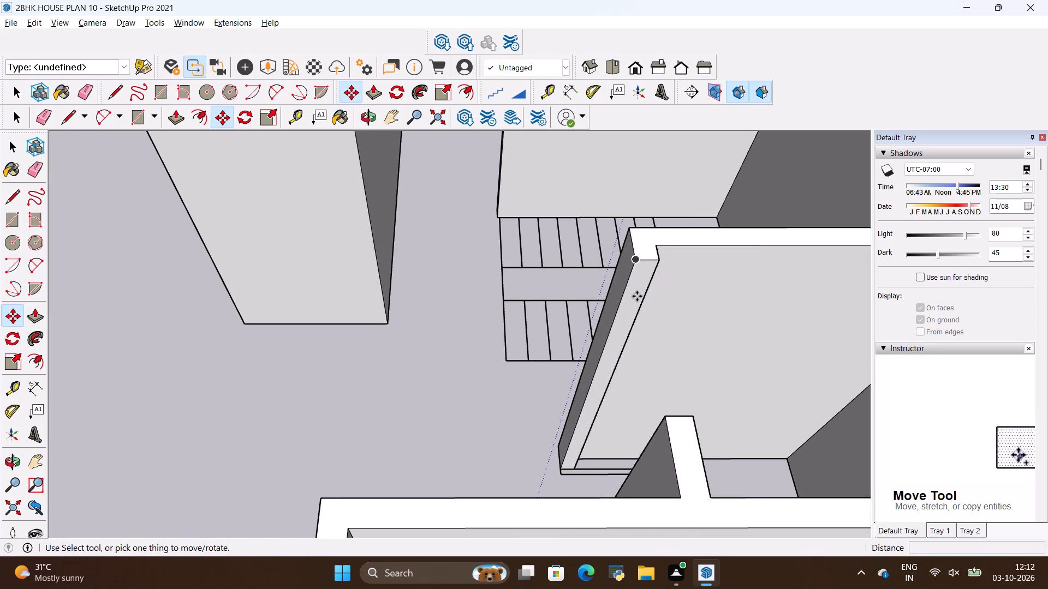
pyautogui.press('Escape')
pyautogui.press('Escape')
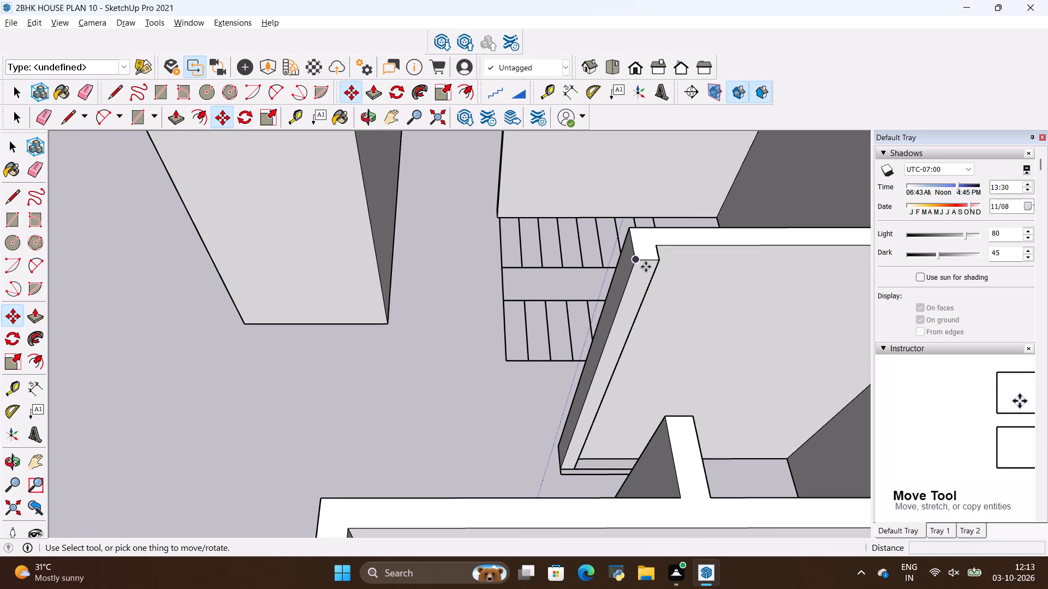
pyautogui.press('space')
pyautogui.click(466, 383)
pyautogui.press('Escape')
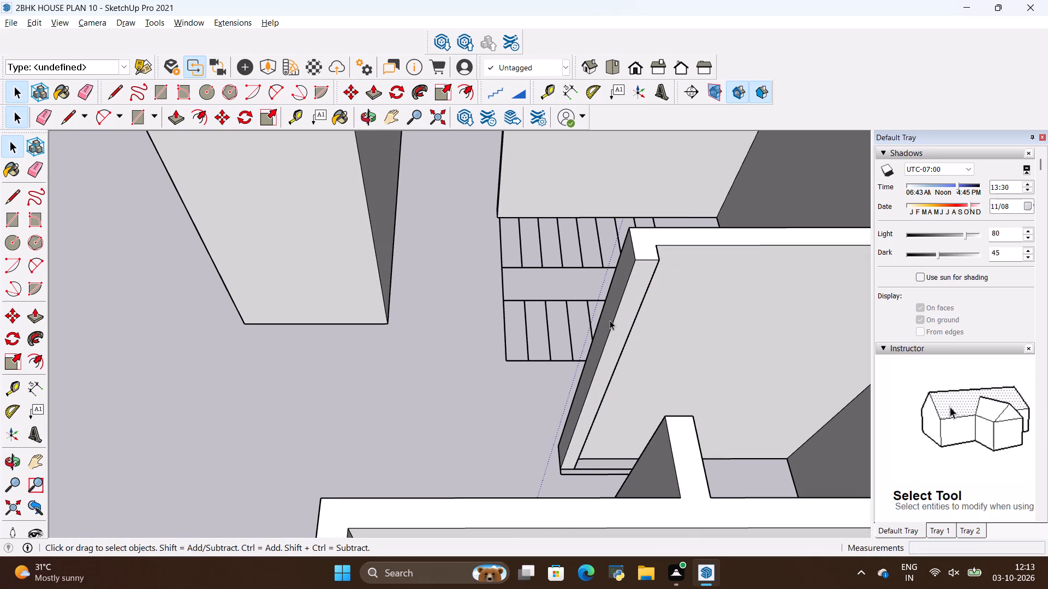
# Copy the top edge of the small stair-side room's partition end 3' down its end face.
pyautogui.click(646, 258)
pyautogui.click(643, 259)
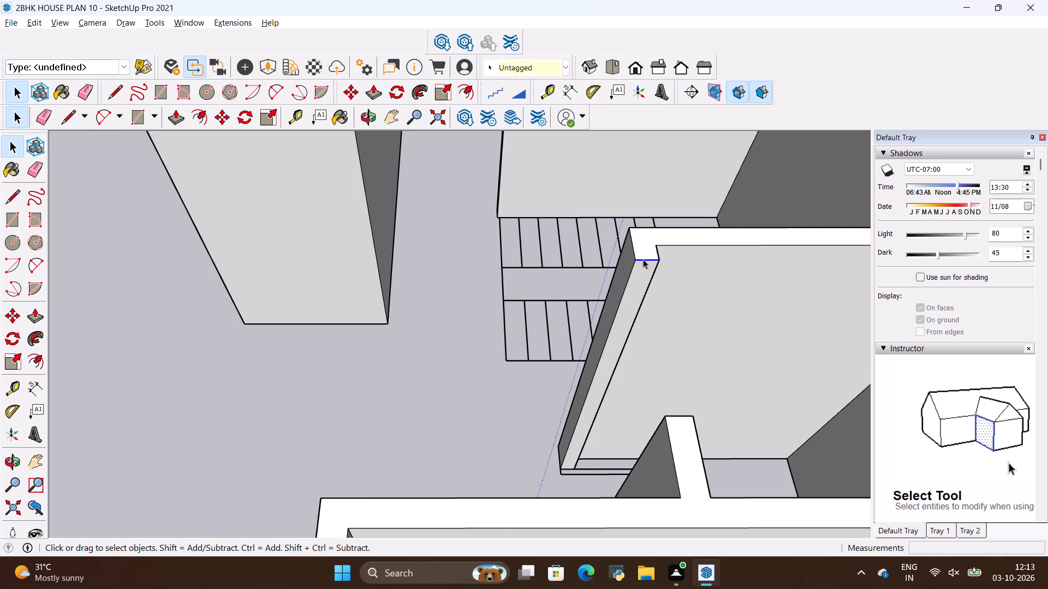
pyautogui.scroll(3, 644, 259)
pyautogui.press('m')
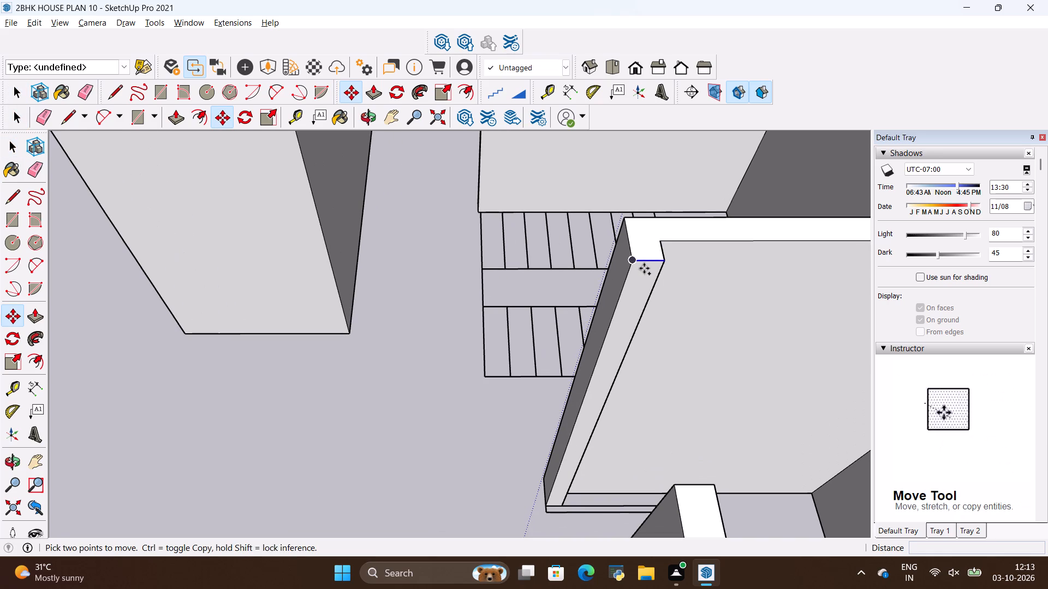
pyautogui.click(646, 260)
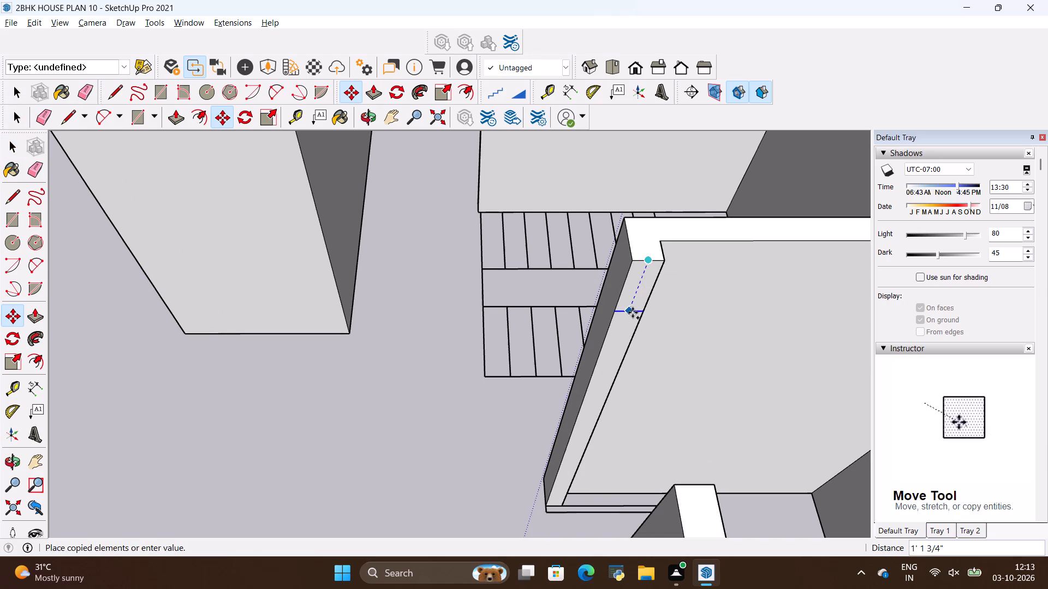
pyautogui.press('BackSpace')
pyautogui.write("3'")
pyautogui.press('Return')
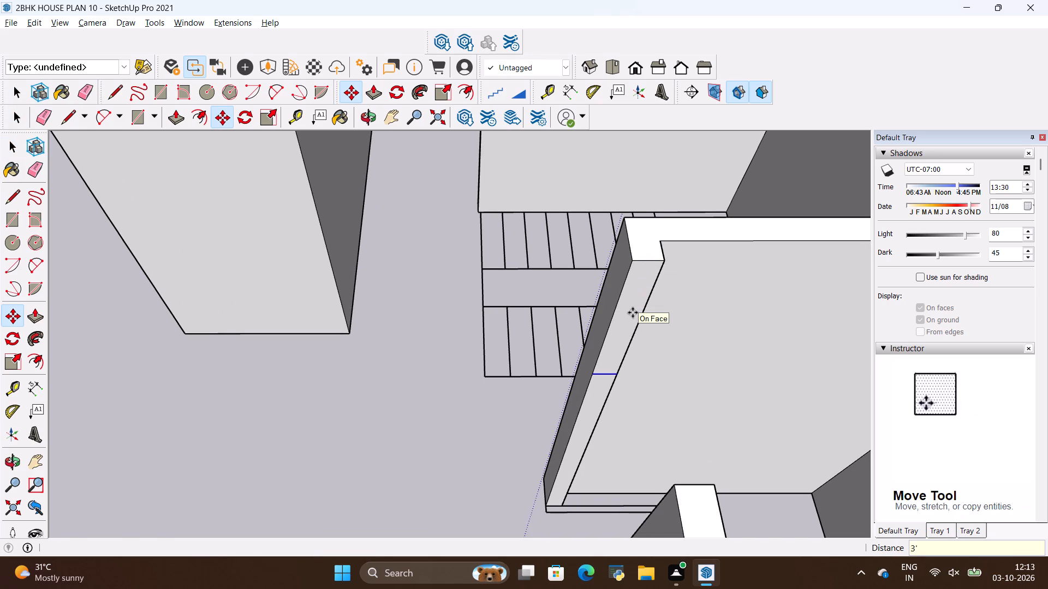
# Push/Pull the upper strip of that end face 3' to the opposite stub, forming the small room's door header.
pyautogui.press('p')
pyautogui.click(631, 299)
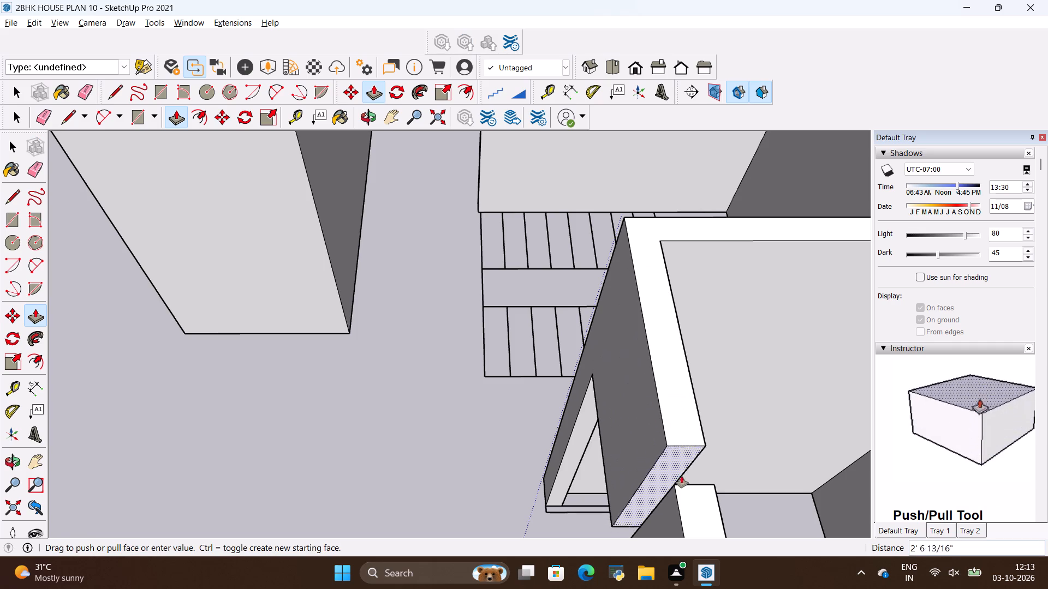
pyautogui.click(677, 487)
# Erase the seams across the top and down both sides of the small room's door header.
pyautogui.scroll(-6, 544, 259)
pyautogui.moveTo(577, 354); pyautogui.dragTo(671, 456, button='middle')
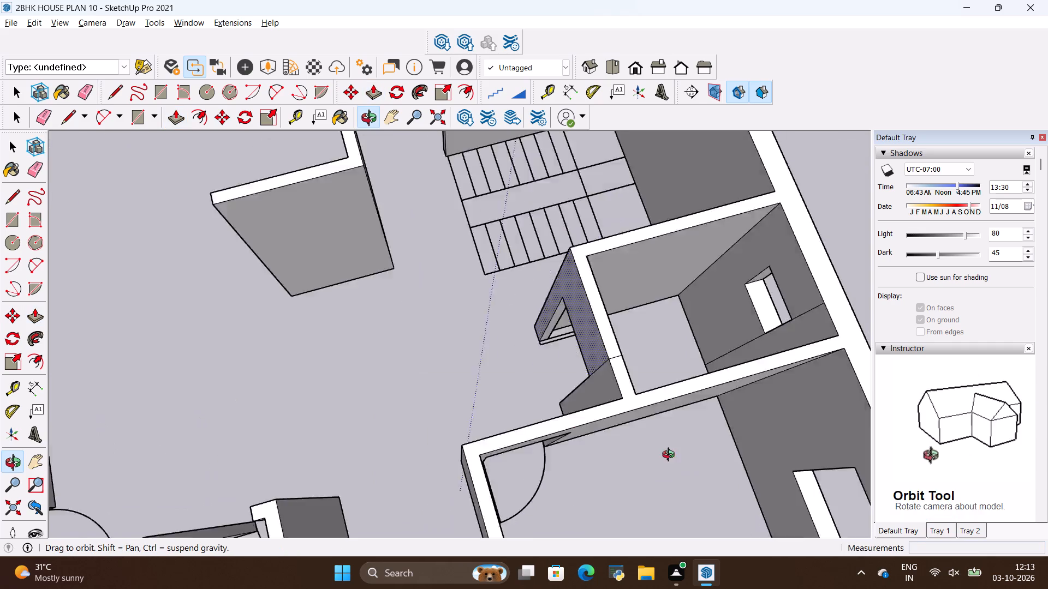
pyautogui.moveTo(671, 456); pyautogui.dragTo(783, 409, button='middle')
pyautogui.moveTo(536, 339); pyautogui.dragTo(624, 329, button='middle')
pyautogui.scroll(6, 600, 188)
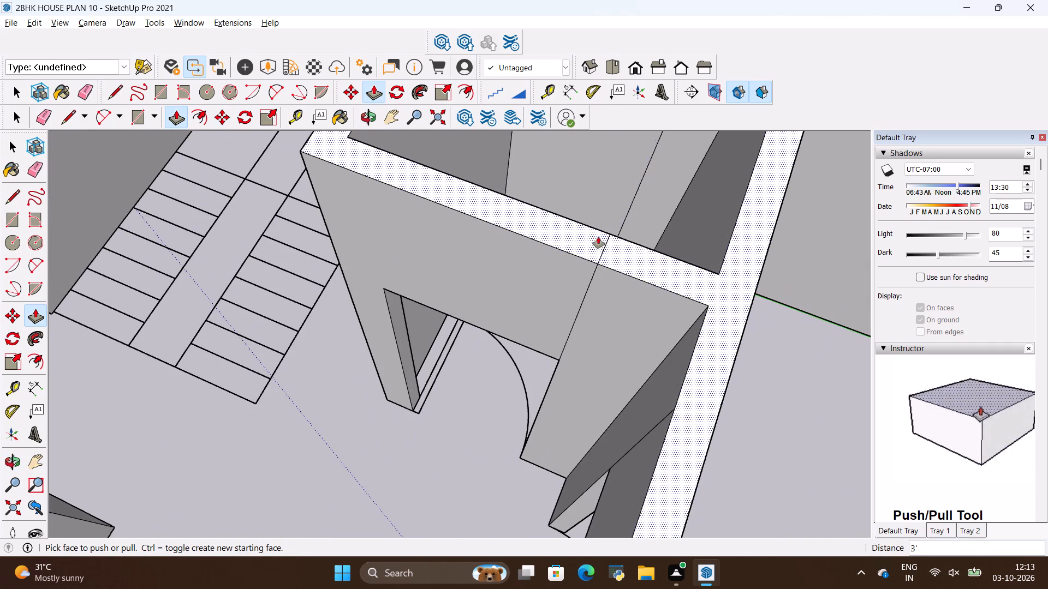
pyautogui.scroll(3, 603, 242)
pyautogui.press('e')
pyautogui.moveTo(598, 243); pyautogui.dragTo(612, 251)
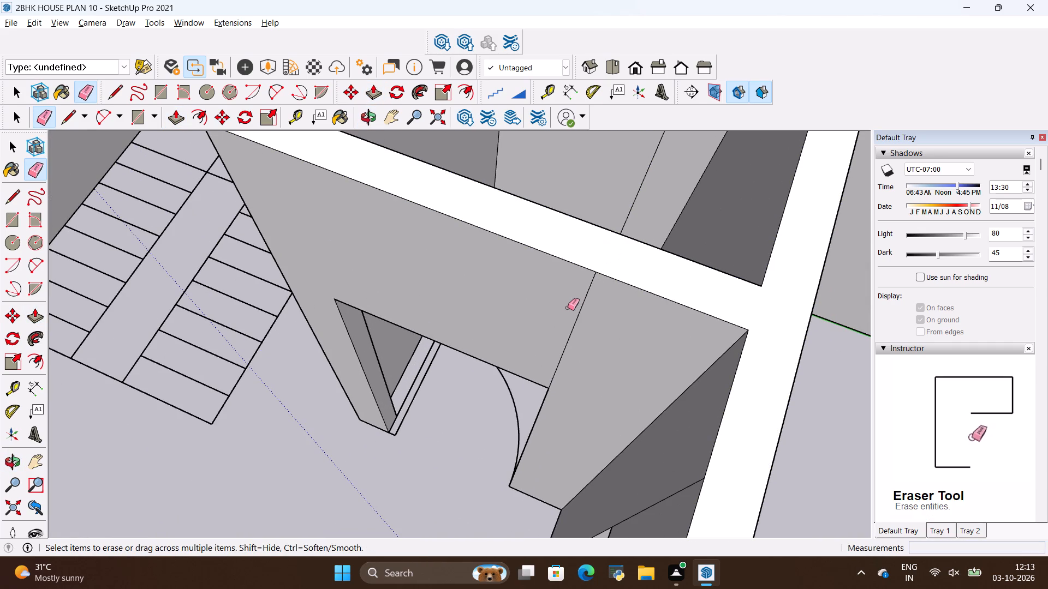
pyautogui.moveTo(571, 311); pyautogui.dragTo(594, 318)
pyautogui.scroll(-10, 578, 317)
pyautogui.moveTo(605, 336); pyautogui.dragTo(478, 356, button='middle')
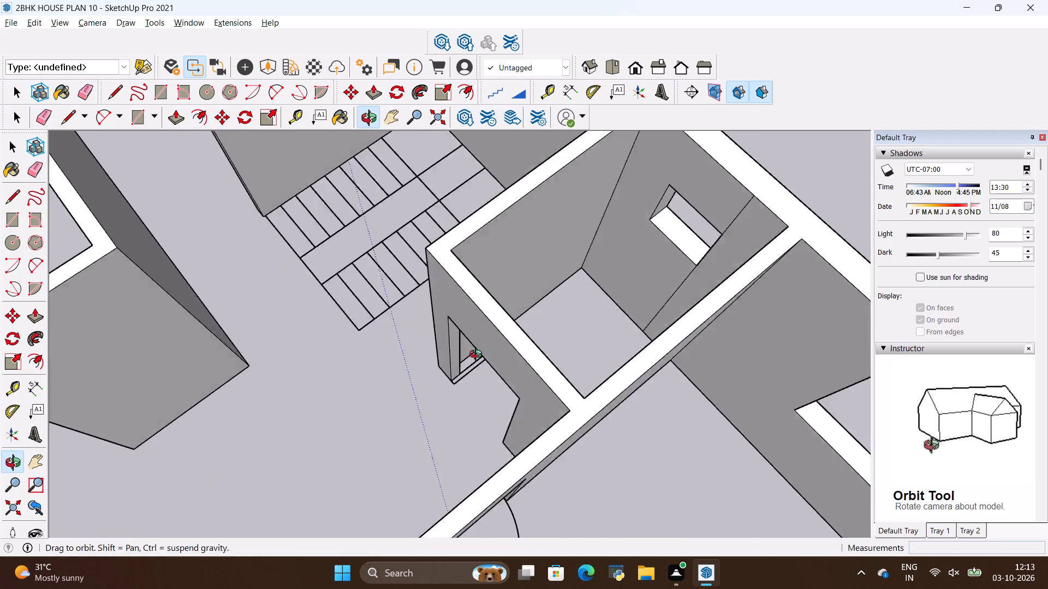
pyautogui.moveTo(478, 356); pyautogui.dragTo(196, 314, button='middle')
pyautogui.moveTo(457, 358); pyautogui.dragTo(352, 323, button='middle')
pyautogui.moveTo(362, 280); pyautogui.dragTo(341, 281)
# Erase the vertical seams above and below the window on the small room's inner wall face.
pyautogui.scroll(-5, 347, 281)
pyautogui.moveTo(451, 292); pyautogui.dragTo(629, 330, button='middle')
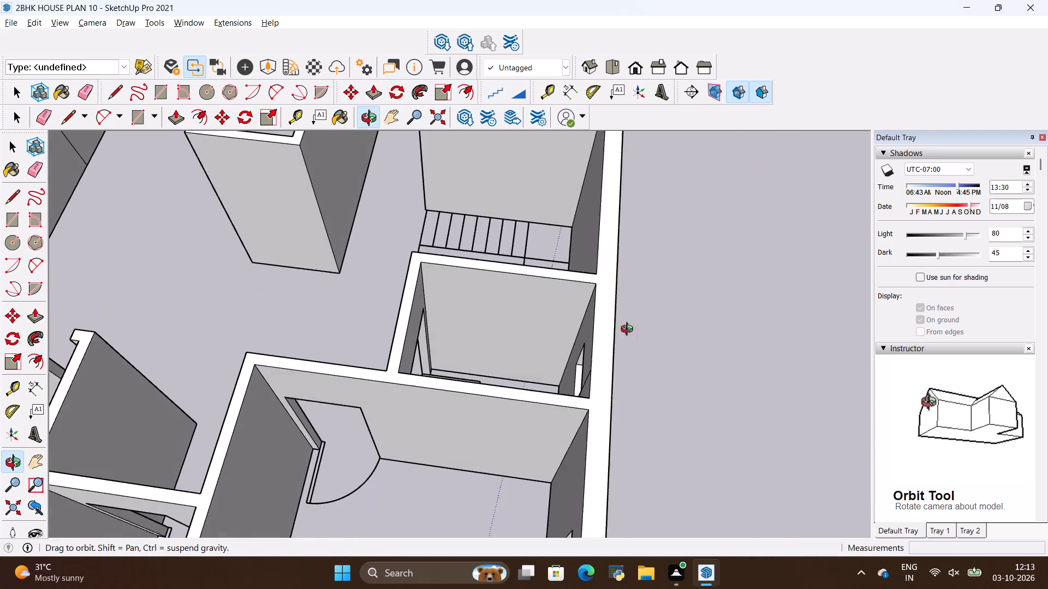
pyautogui.moveTo(629, 330); pyautogui.dragTo(630, 328, button='middle')
pyautogui.moveTo(375, 390); pyautogui.dragTo(552, 377, button='middle')
pyautogui.moveTo(356, 392); pyautogui.dragTo(535, 323, button='middle')
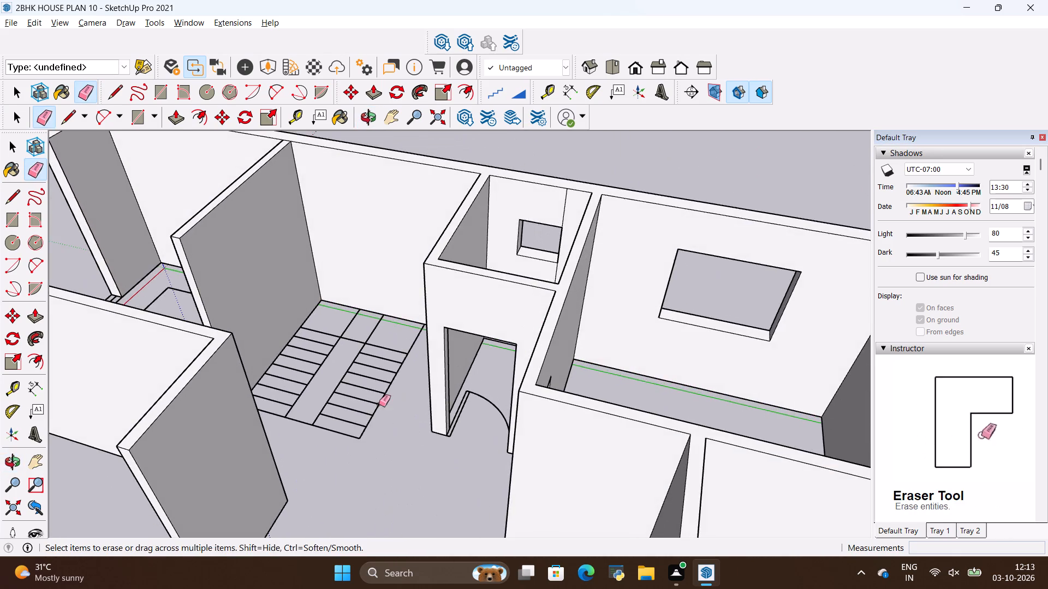
pyautogui.moveTo(378, 404); pyautogui.dragTo(491, 447, button='middle')
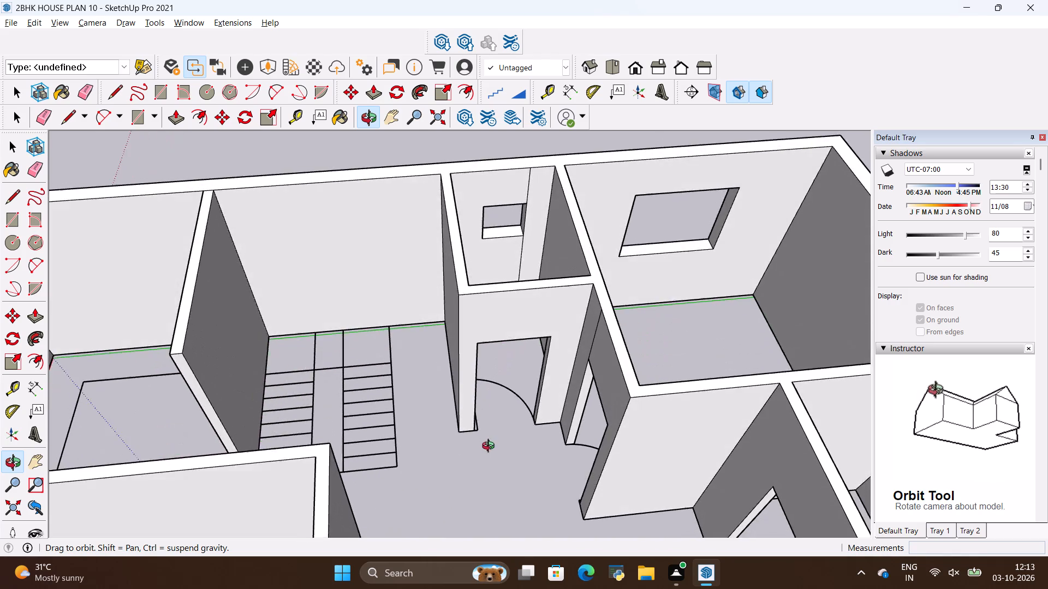
pyautogui.moveTo(491, 447); pyautogui.dragTo(675, 432, button='middle')
pyautogui.scroll(-1, 648, 333)
pyautogui.scroll(3, 622, 273)
pyautogui.moveTo(618, 271); pyautogui.dragTo(592, 265)
pyautogui.scroll(10, 589, 266)
pyautogui.scroll(-13, 620, 304)
pyautogui.scroll(1, 462, 208)
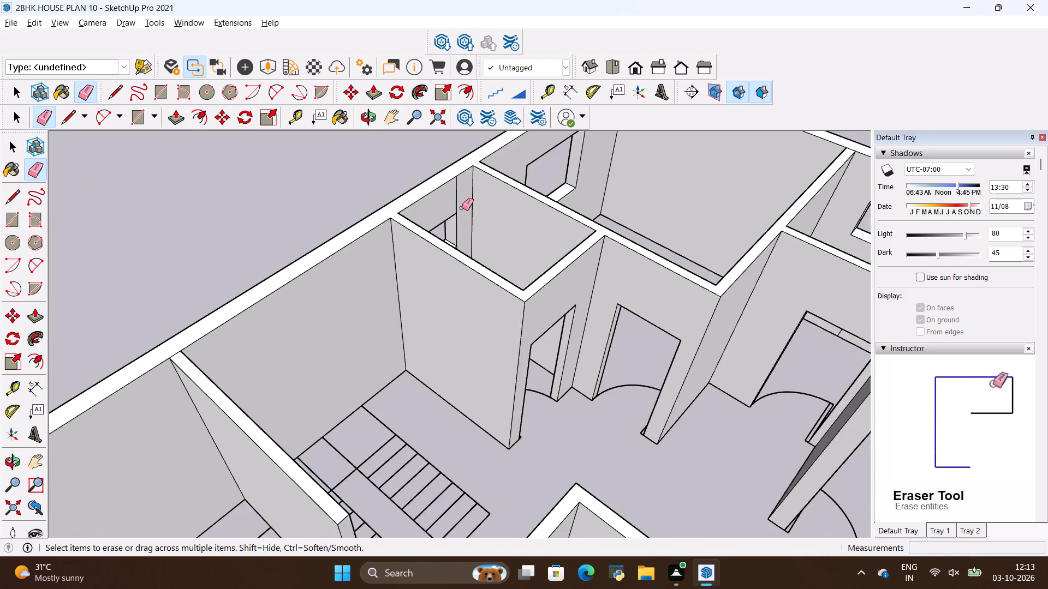
pyautogui.scroll(6, 462, 208)
pyautogui.moveTo(457, 190); pyautogui.dragTo(429, 195)
pyautogui.moveTo(473, 235); pyautogui.dragTo(324, 229, button='middle')
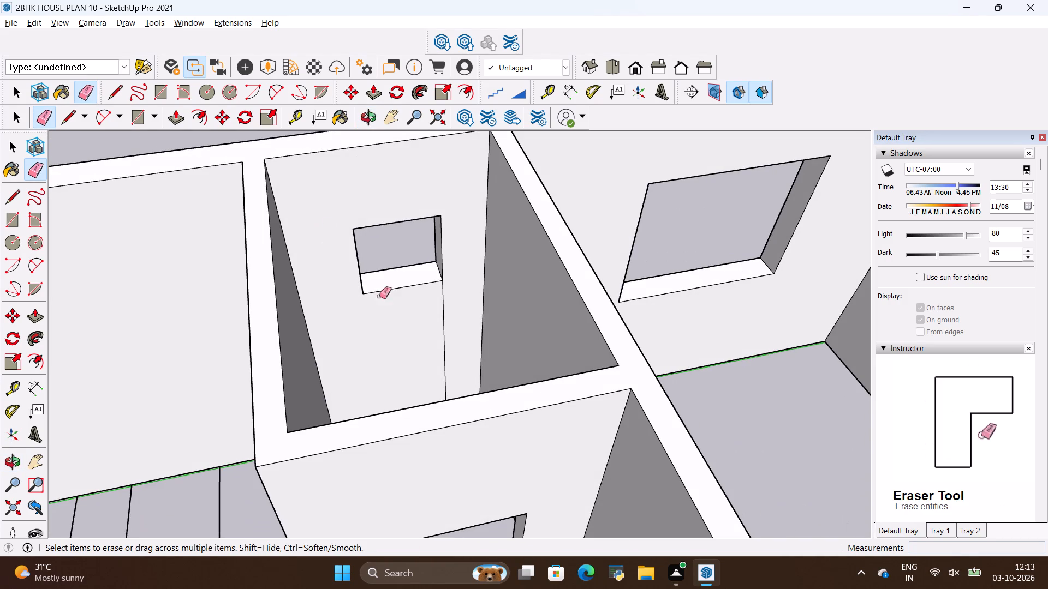
pyautogui.moveTo(457, 294); pyautogui.dragTo(434, 317)
# Erase the vertical seams above and below the front wall's end window, along with both dashed guide lines.
pyautogui.scroll(-12, 426, 315)
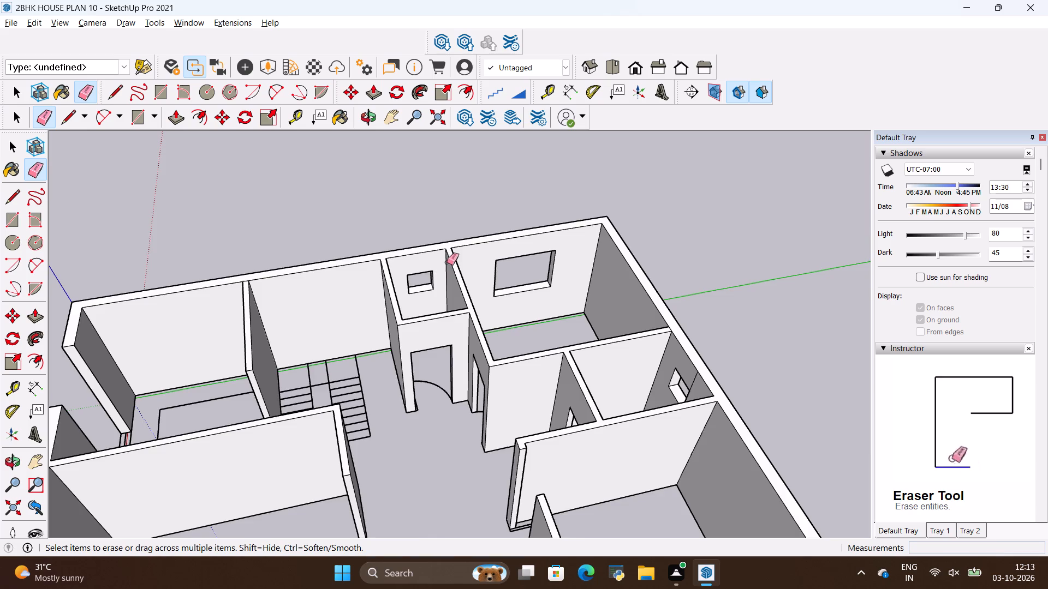
pyautogui.scroll(-5, 447, 262)
pyautogui.scroll(5, 455, 512)
pyautogui.scroll(-4, 466, 437)
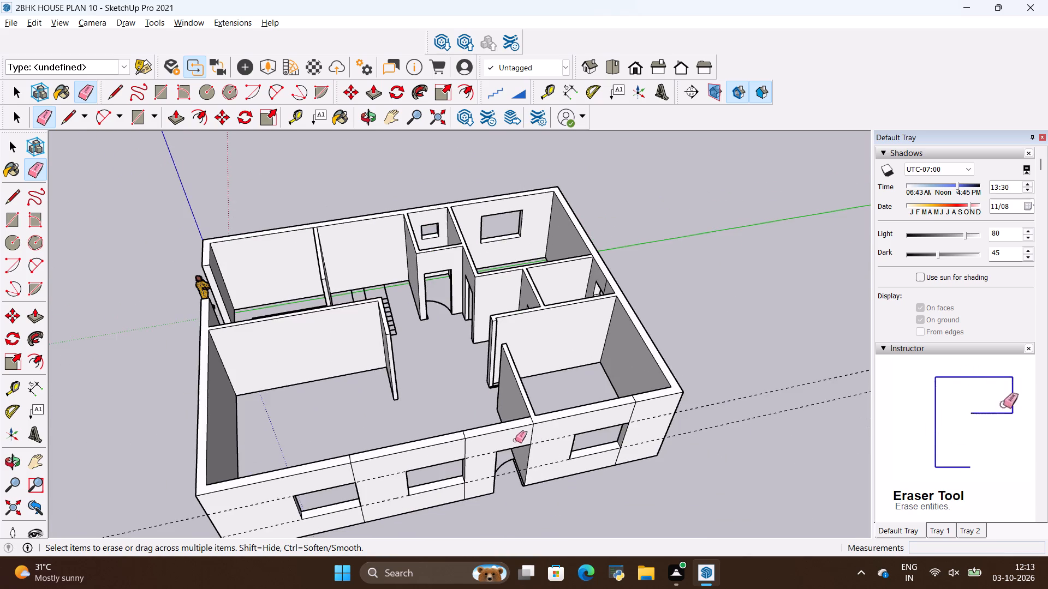
pyautogui.moveTo(530, 447); pyautogui.dragTo(550, 304, button='middle')
pyautogui.scroll(4, 641, 326)
pyautogui.moveTo(657, 341); pyautogui.dragTo(631, 350)
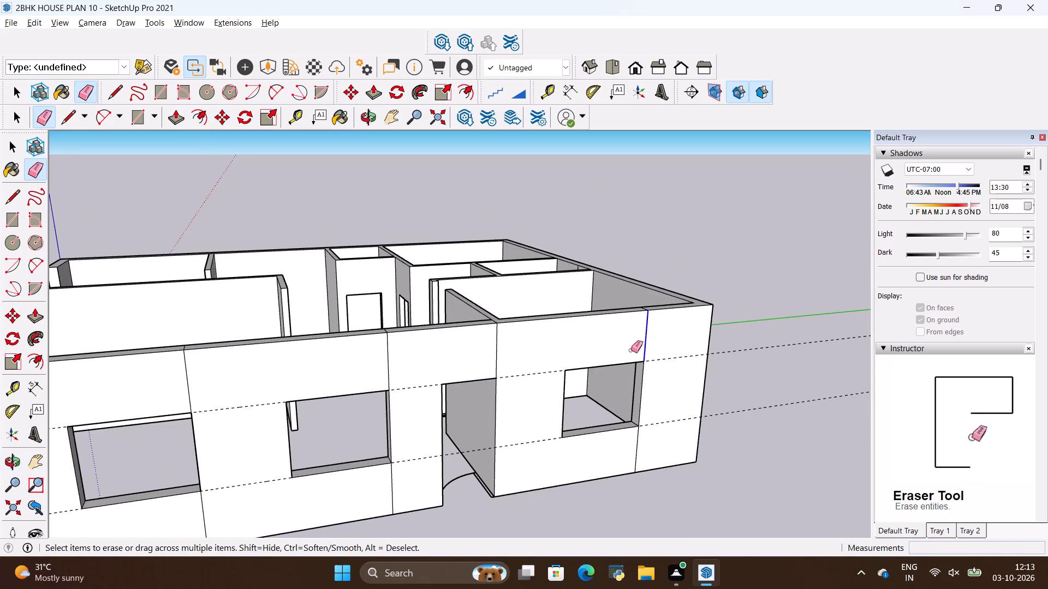
pyautogui.moveTo(631, 350); pyautogui.dragTo(631, 351)
pyautogui.moveTo(668, 351); pyautogui.dragTo(671, 368)
pyautogui.moveTo(668, 409); pyautogui.dragTo(626, 462)
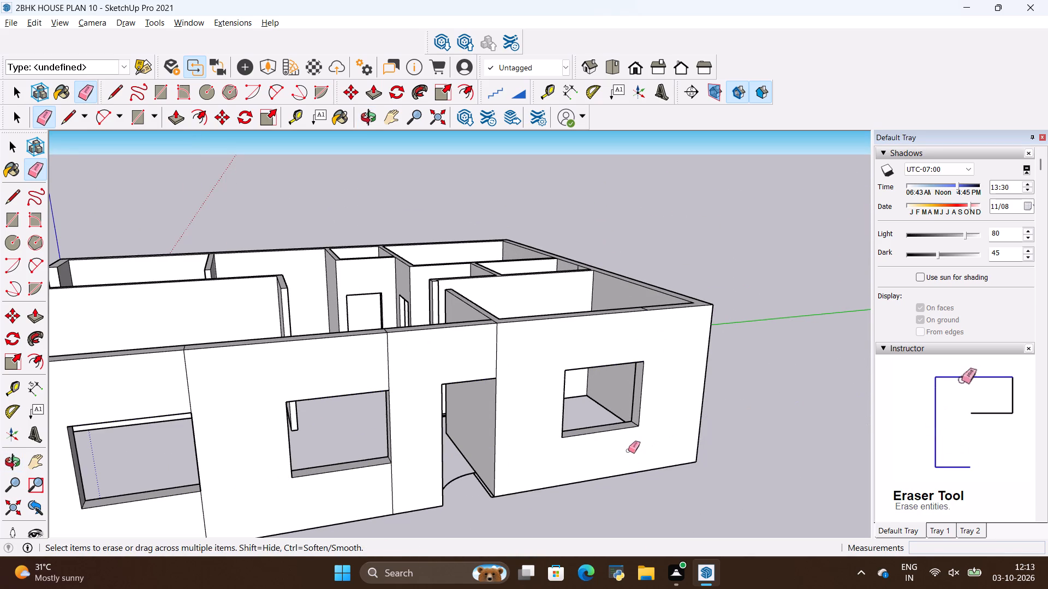
# Erase the vertical seams above and below the front wall's middle window, on the side nearest the entrance opening.
pyautogui.moveTo(401, 487); pyautogui.dragTo(362, 491)
pyautogui.moveTo(402, 362); pyautogui.dragTo(398, 361)
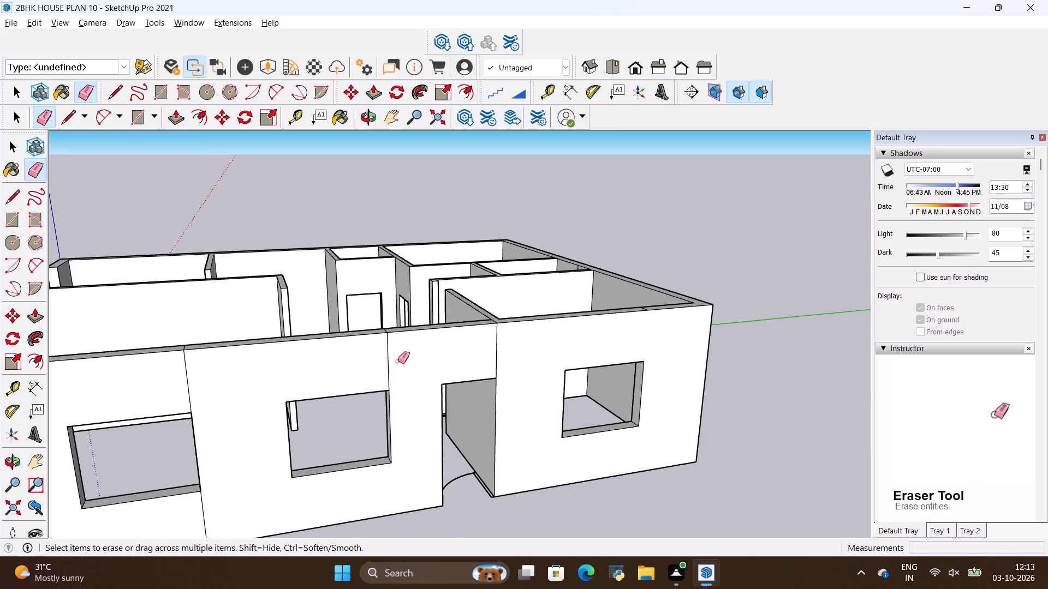
pyautogui.moveTo(398, 361); pyautogui.dragTo(351, 367)
pyautogui.scroll(2, 370, 379)
pyautogui.moveTo(394, 368); pyautogui.dragTo(384, 371)
# Erase the vertical seam above the entrance opening on the front exterior wall.
pyautogui.scroll(-3, 445, 345)
pyautogui.moveTo(523, 336); pyautogui.dragTo(520, 336)
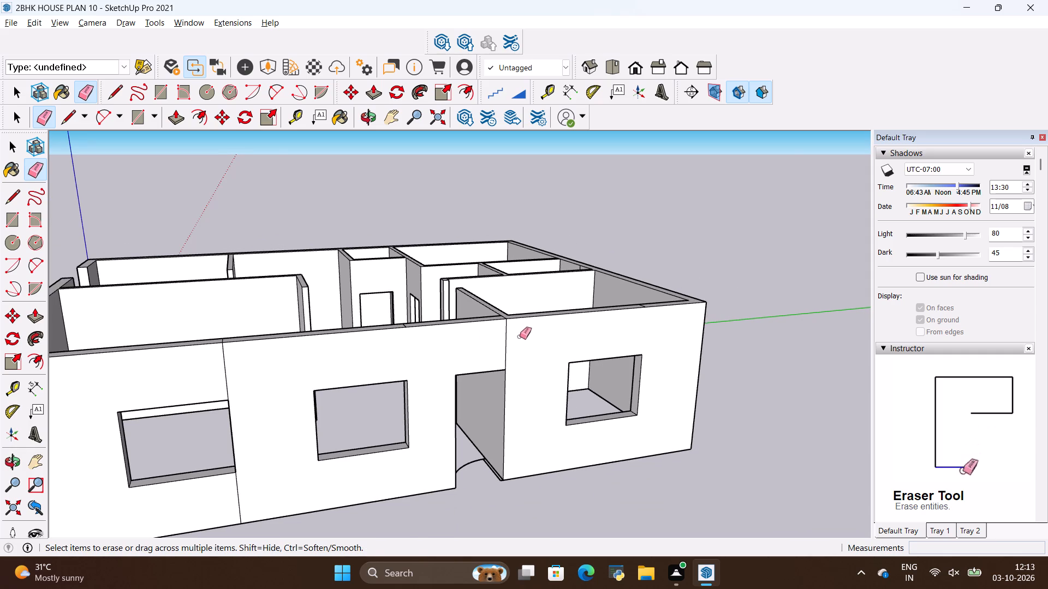
pyautogui.moveTo(520, 336); pyautogui.dragTo(503, 343)
pyautogui.scroll(5, 494, 350)
pyautogui.scroll(-5, 493, 331)
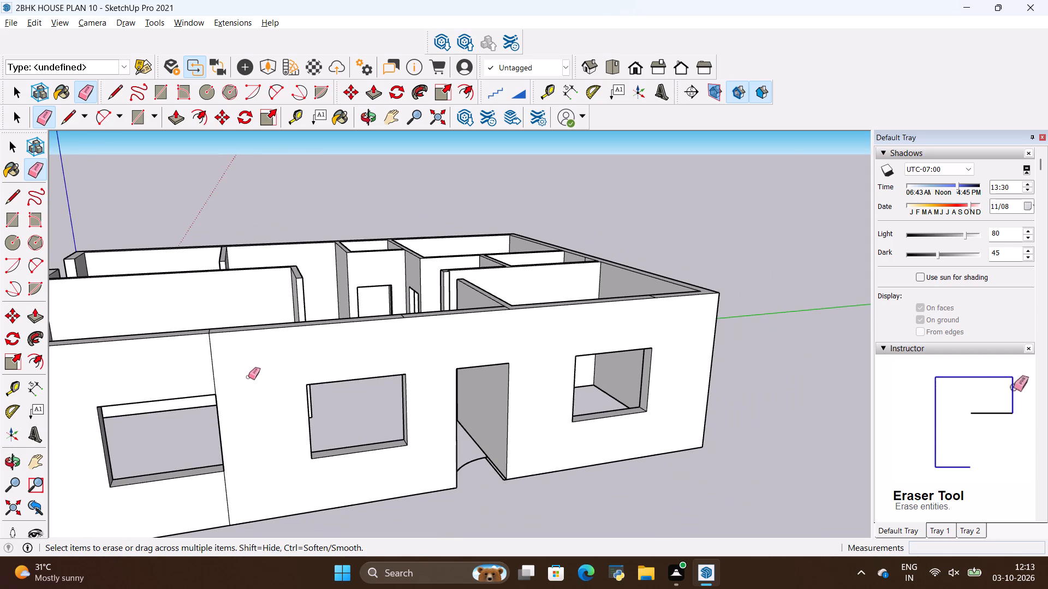
# Erase the vertical seams above and below the front wall's large window farthest from the entrance opening.
pyautogui.moveTo(206, 374); pyautogui.dragTo(187, 372)
pyautogui.moveTo(216, 362); pyautogui.dragTo(194, 372)
pyautogui.moveTo(229, 476); pyautogui.dragTo(224, 483)
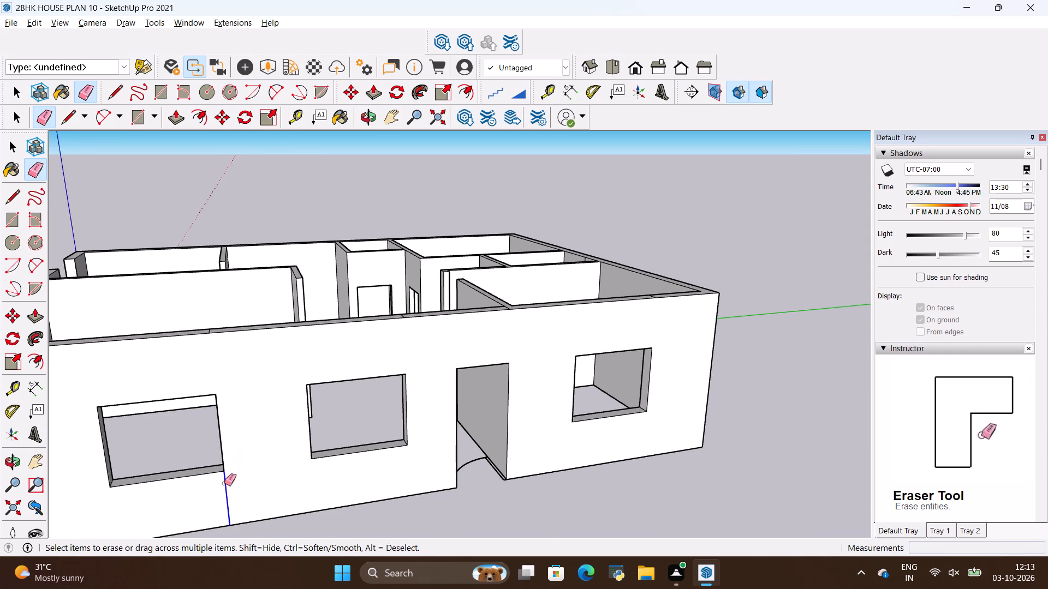
pyautogui.moveTo(224, 483); pyautogui.dragTo(221, 487)
# Erase the vertical seams above and below the small square window on the narrow back room's inner wall face.
pyautogui.scroll(4, 151, 376)
pyautogui.scroll(-6, 256, 364)
pyautogui.moveTo(293, 389); pyautogui.dragTo(349, 288, button='middle')
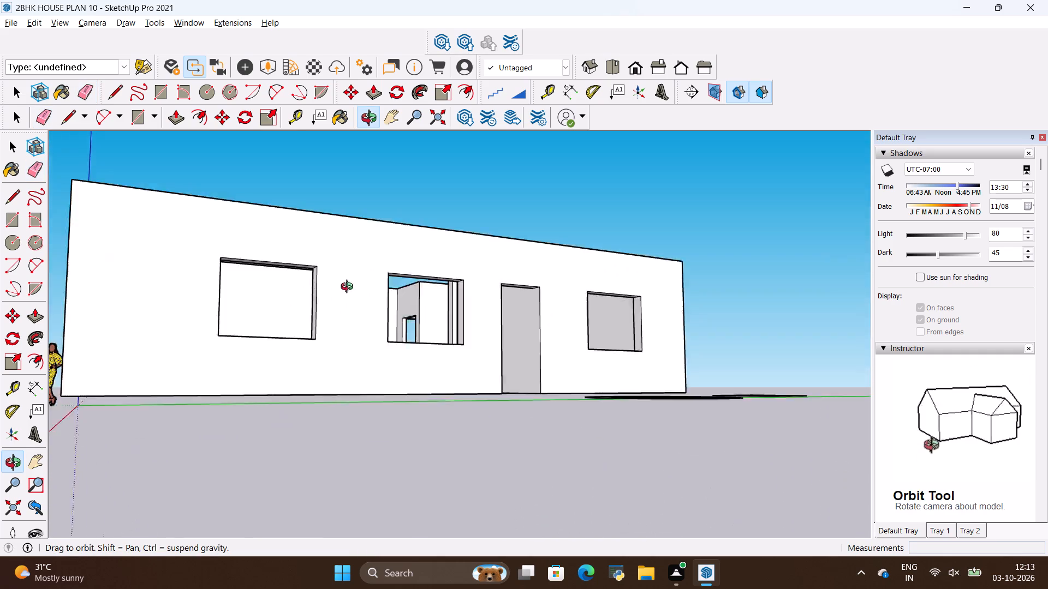
pyautogui.moveTo(349, 288); pyautogui.dragTo(585, 501, button='middle')
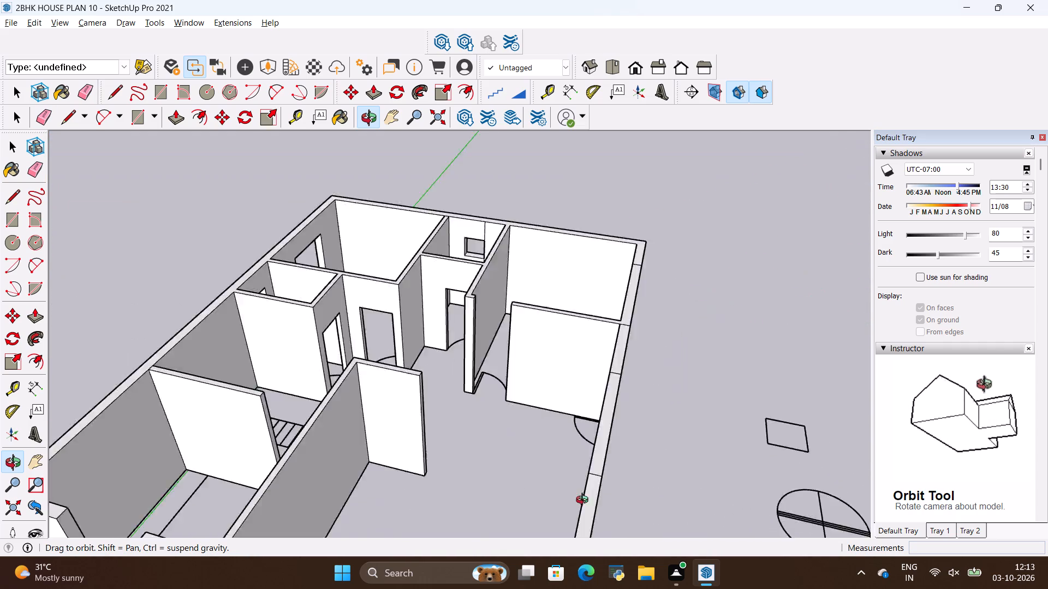
pyautogui.moveTo(585, 501); pyautogui.dragTo(709, 352, button='middle')
pyautogui.scroll(-5, 363, 299)
pyautogui.moveTo(402, 341); pyautogui.dragTo(329, 382, button='middle')
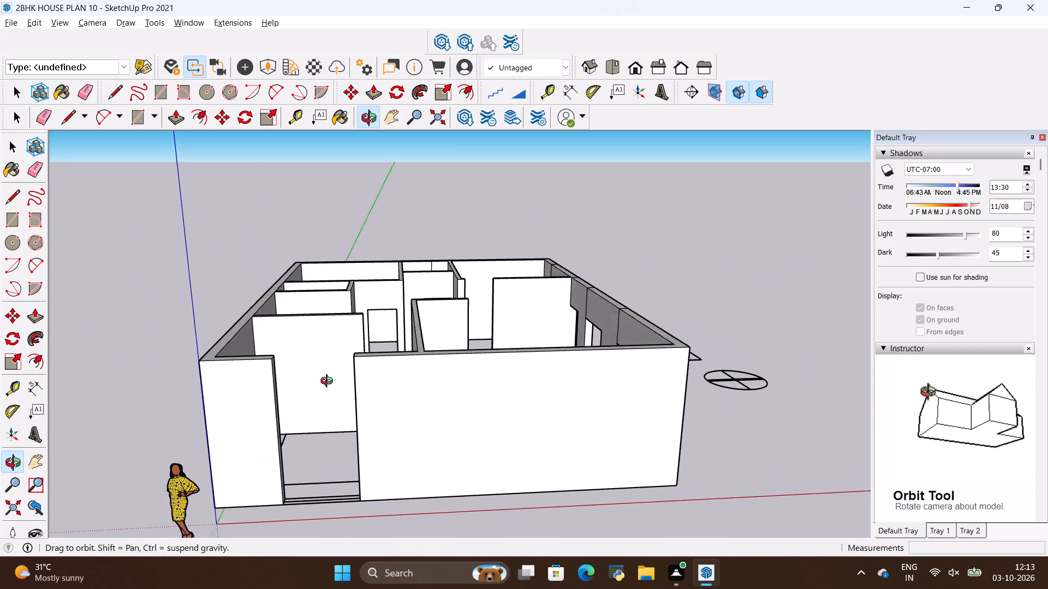
pyautogui.moveTo(329, 382); pyautogui.dragTo(249, 507, button='middle')
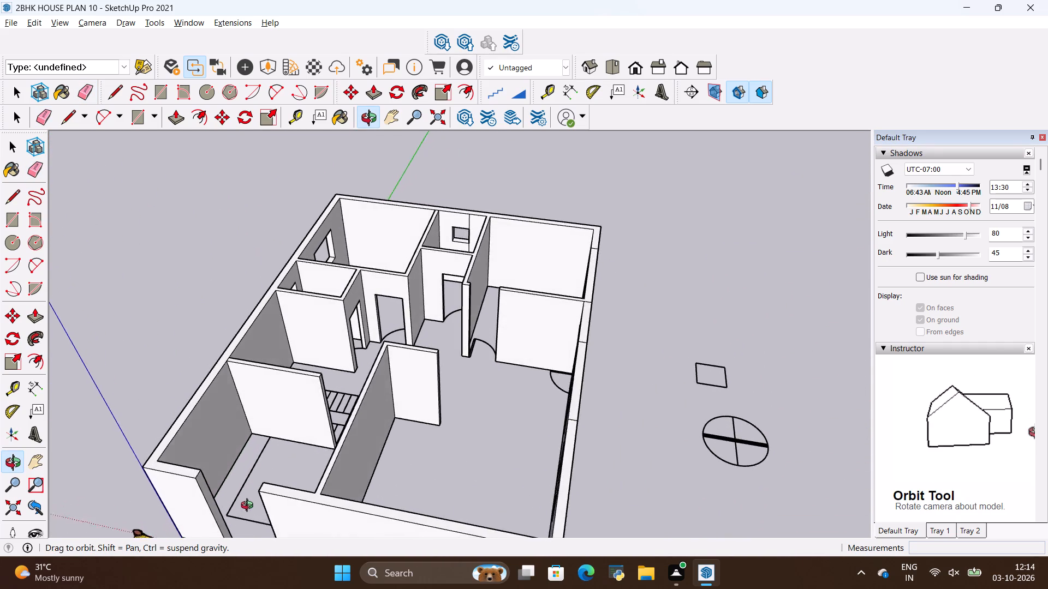
pyautogui.moveTo(249, 507); pyautogui.dragTo(330, 484, button='middle')
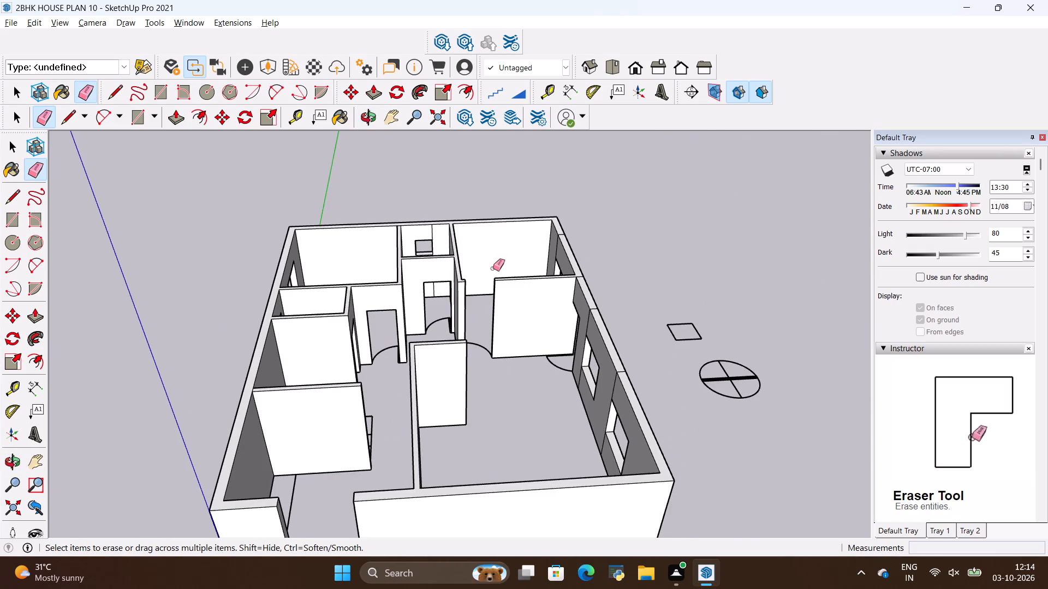
pyautogui.scroll(3, 493, 268)
pyautogui.scroll(-5, 391, 360)
pyautogui.scroll(14, 405, 264)
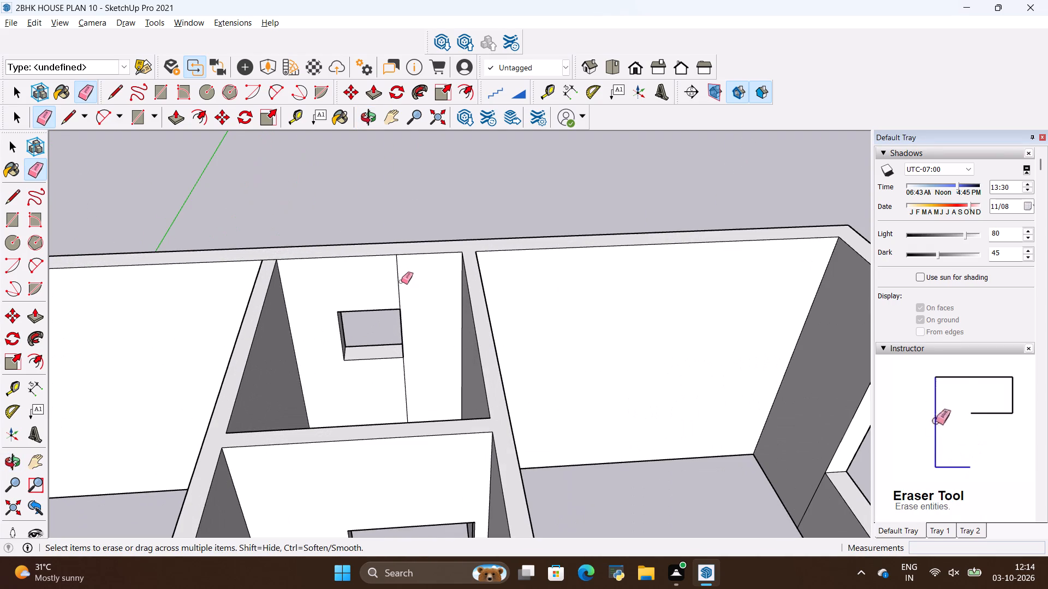
pyautogui.moveTo(401, 281); pyautogui.dragTo(388, 295)
pyautogui.moveTo(410, 381); pyautogui.dragTo(398, 398)
# Erase the vertical seams above and below the window on the corner bedroom's inner wall face.
pyautogui.scroll(-12, 409, 308)
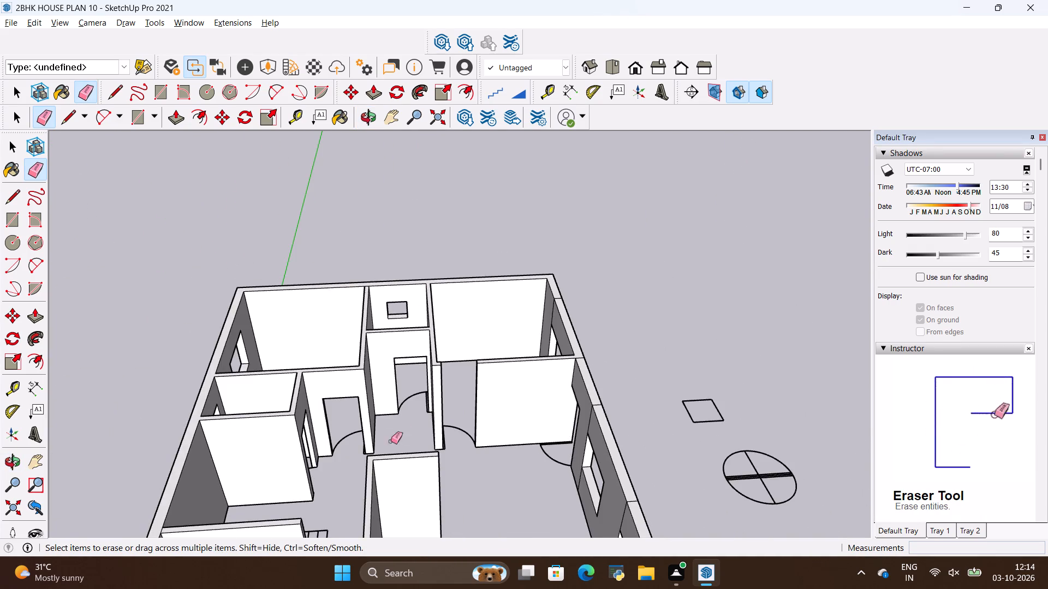
pyautogui.moveTo(392, 453); pyautogui.dragTo(576, 478, button='middle')
pyautogui.scroll(8, 479, 361)
pyautogui.moveTo(497, 497); pyautogui.dragTo(530, 496, button='middle')
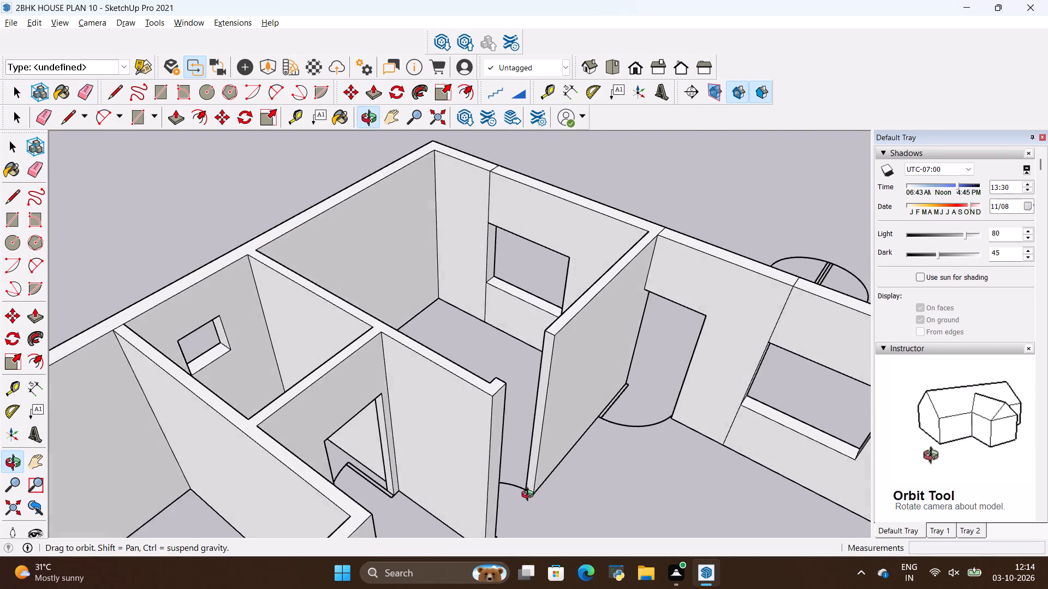
pyautogui.moveTo(530, 496); pyautogui.dragTo(537, 471, button='middle')
pyautogui.scroll(2, 539, 320)
pyautogui.moveTo(476, 194); pyautogui.dragTo(445, 194)
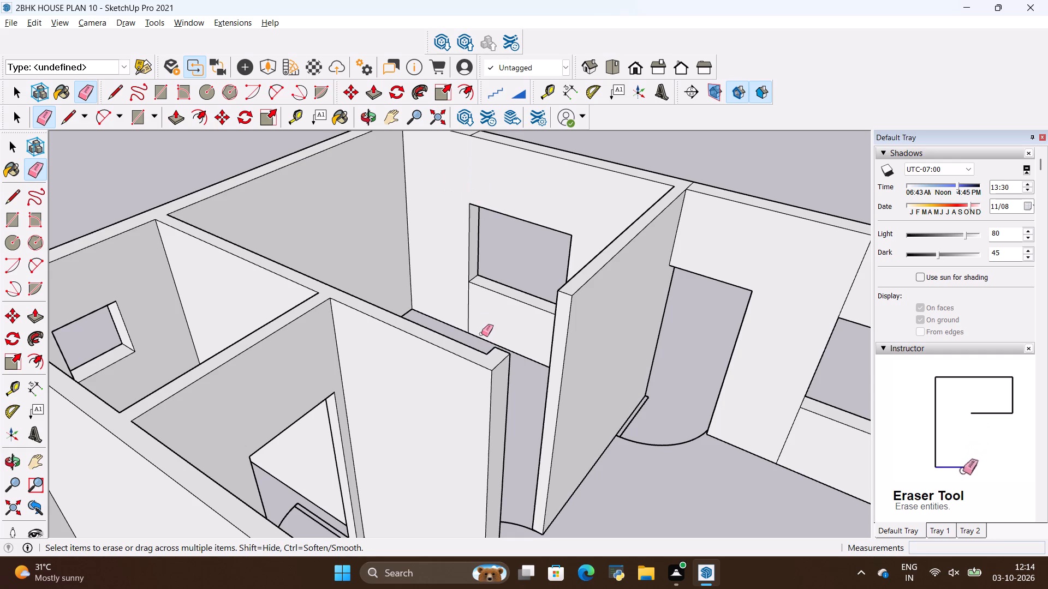
pyautogui.moveTo(472, 315); pyautogui.dragTo(450, 304)
# Build the corner bedroom's door header by copying the wall end's top edge 3' down and extruding the upper face 3' to the opposite wall.
pyautogui.scroll(3, 559, 310)
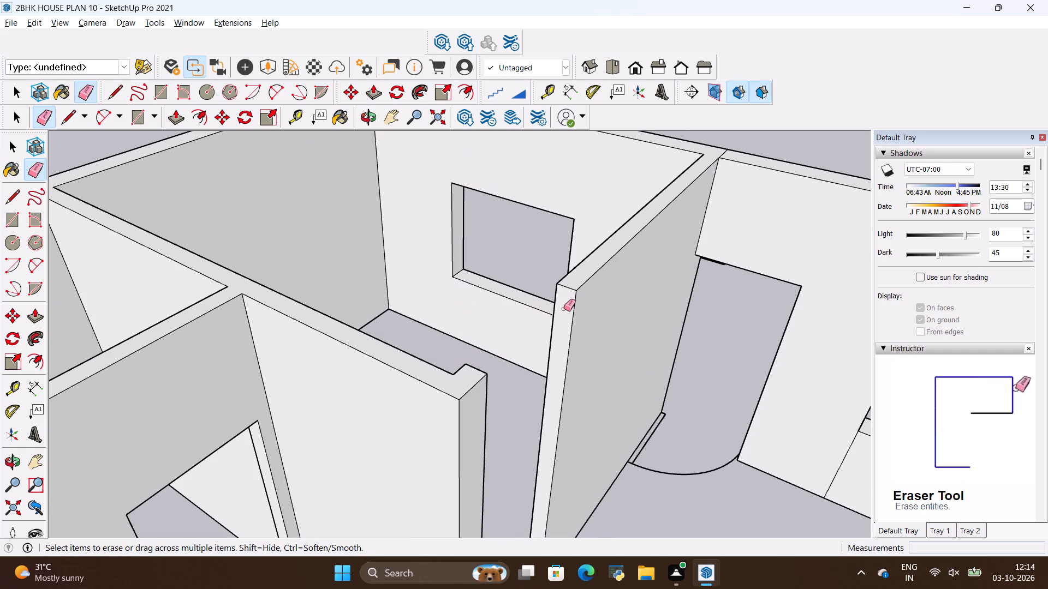
pyautogui.press('space')
pyautogui.click(564, 284)
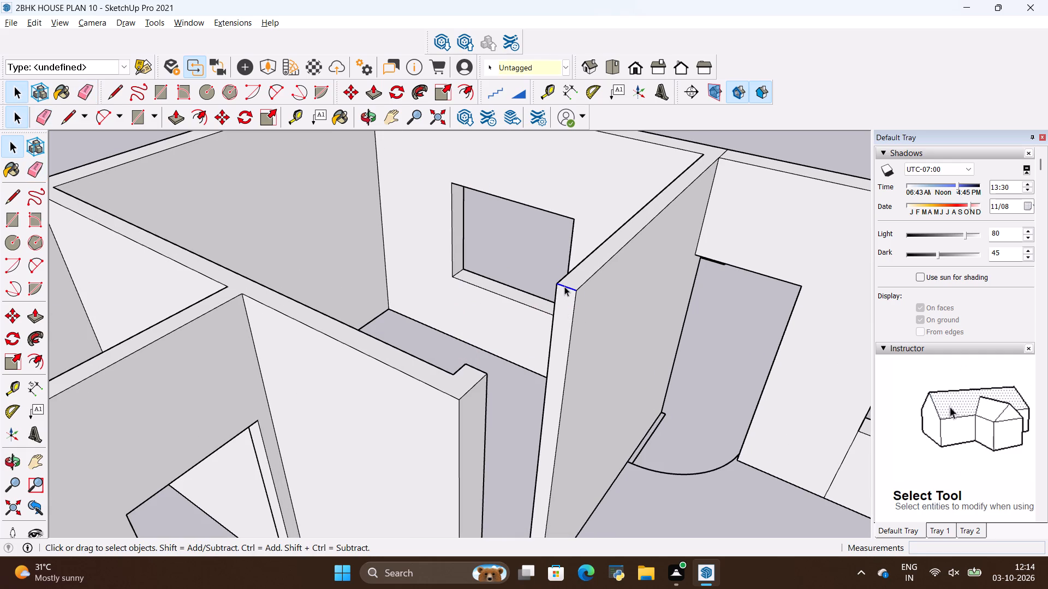
pyautogui.press('m')
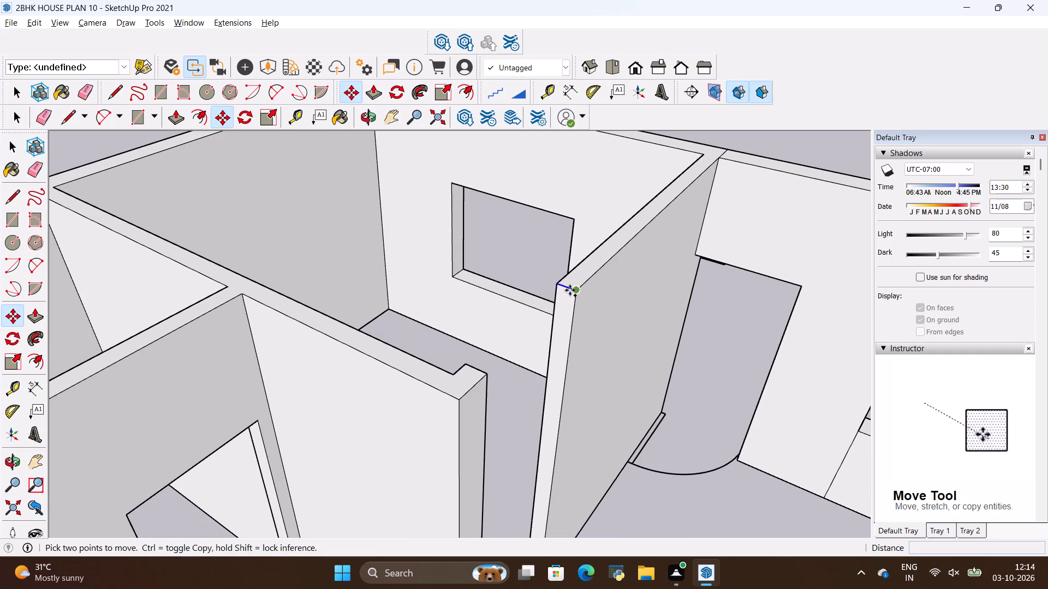
pyautogui.click(570, 290)
pyautogui.press('BackSpace')
pyautogui.write("3'")
pyautogui.press('Return')
pyautogui.press('p')
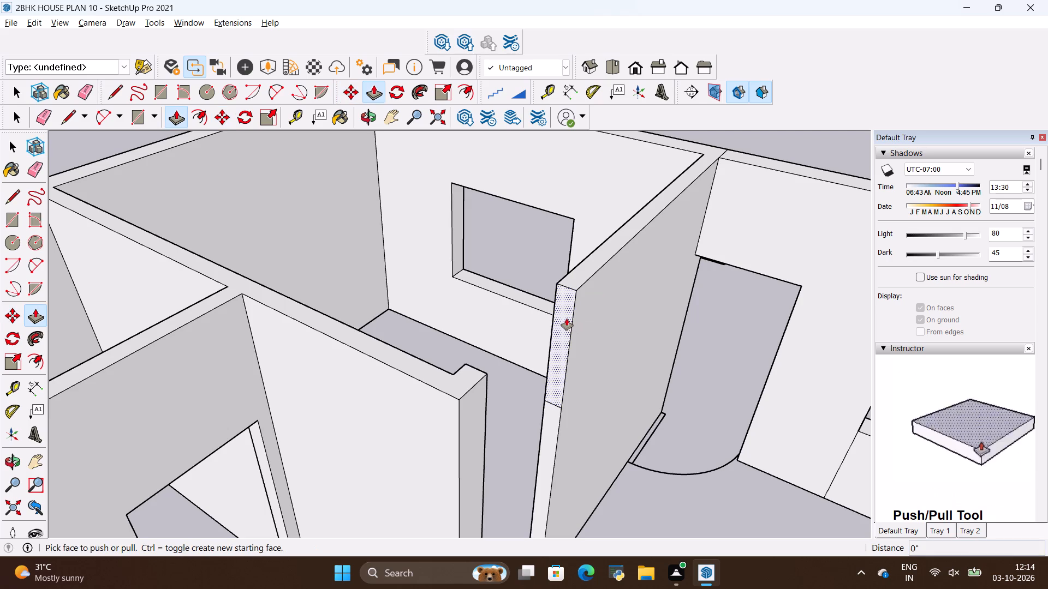
pyautogui.click(567, 318)
pyautogui.click(486, 374)
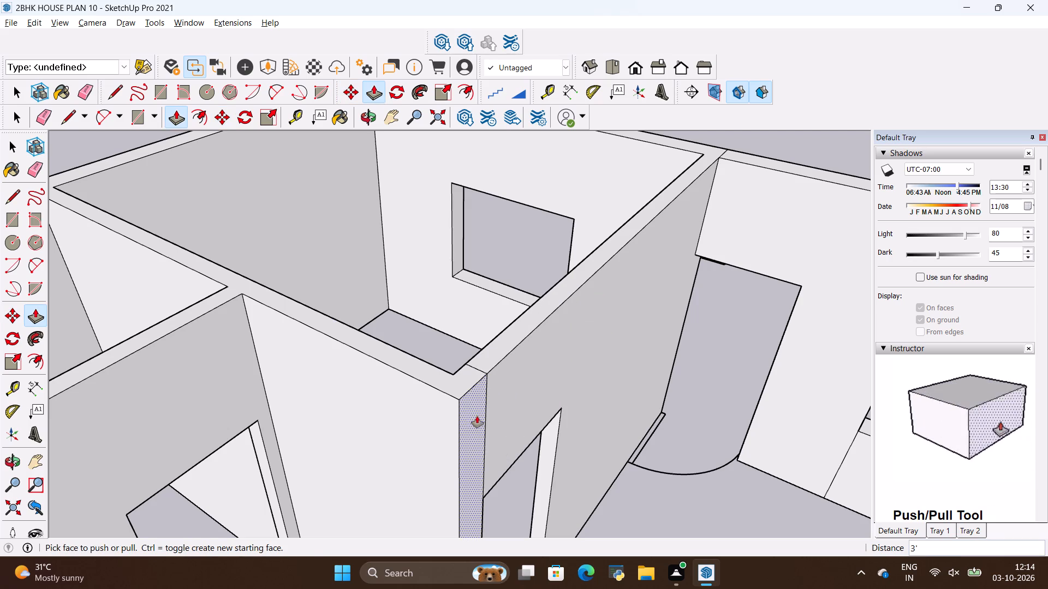
# Erase the leftover seams around the corner bedroom's new door header, on its outer face, top and inner face.
pyautogui.press('e')
pyautogui.moveTo(496, 419); pyautogui.dragTo(474, 428)
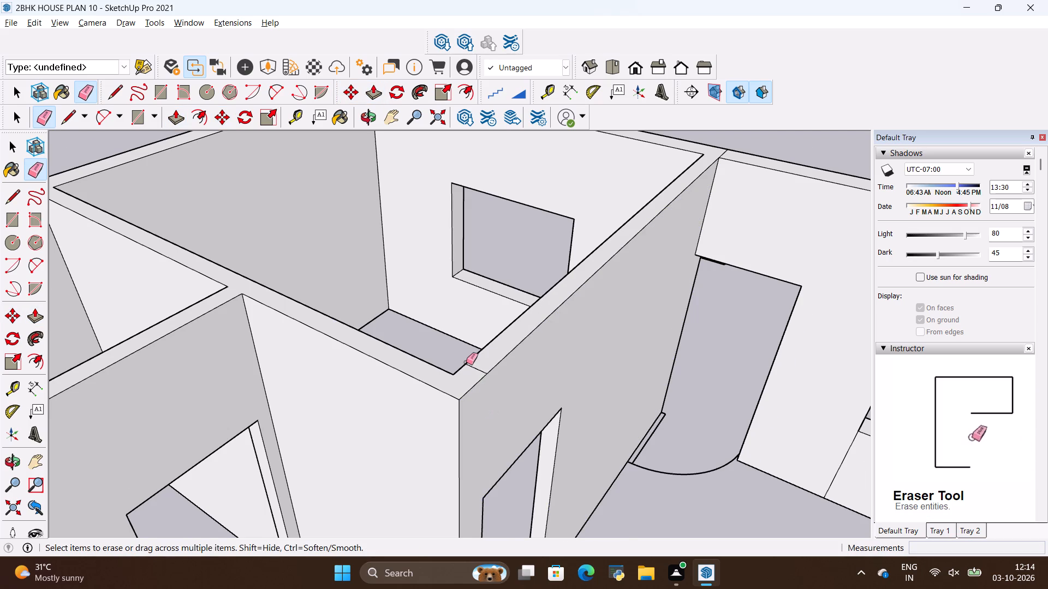
pyautogui.scroll(4, 466, 362)
pyautogui.moveTo(481, 363); pyautogui.dragTo(467, 402)
pyautogui.scroll(-2, 246, 376)
pyautogui.moveTo(252, 385); pyautogui.dragTo(628, 470, button='middle')
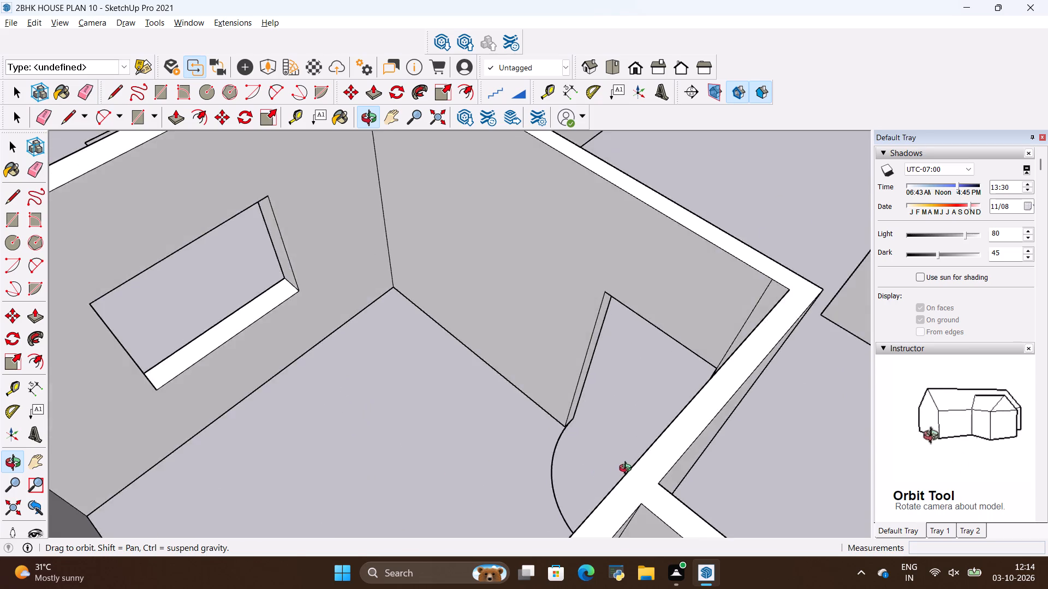
pyautogui.moveTo(628, 470); pyautogui.dragTo(725, 416, button='middle')
pyautogui.scroll(3, 726, 225)
pyautogui.moveTo(724, 216); pyautogui.dragTo(704, 224)
# Place a horizontal guide 2' below the top edge of the end wall with the opening near the origin.
pyautogui.scroll(-16, 454, 322)
pyautogui.moveTo(514, 312); pyautogui.dragTo(404, 329, button='middle')
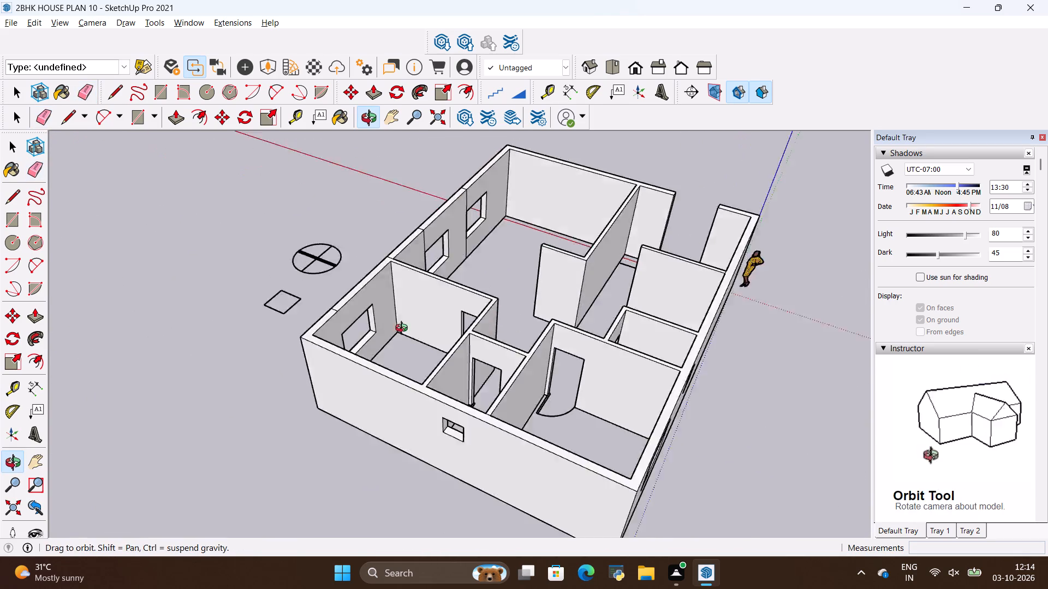
pyautogui.moveTo(404, 329); pyautogui.dragTo(248, 339, button='middle')
pyautogui.moveTo(502, 386); pyautogui.dragTo(222, 329, button='middle')
pyautogui.scroll(-4, 414, 368)
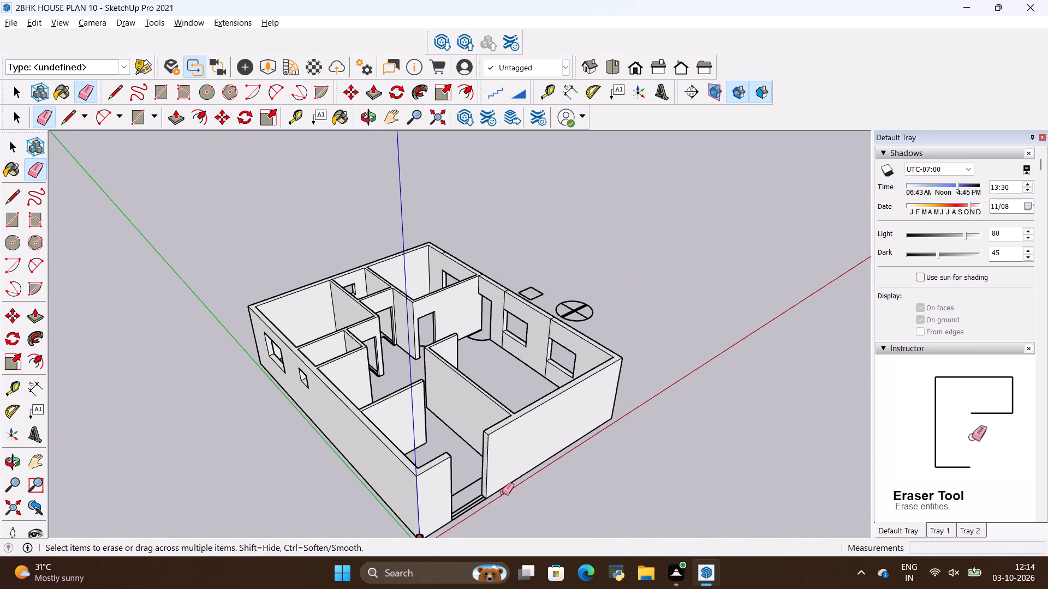
pyautogui.moveTo(500, 464); pyautogui.dragTo(502, 423, button='middle')
pyautogui.moveTo(504, 440); pyautogui.dragTo(359, 404, button='middle')
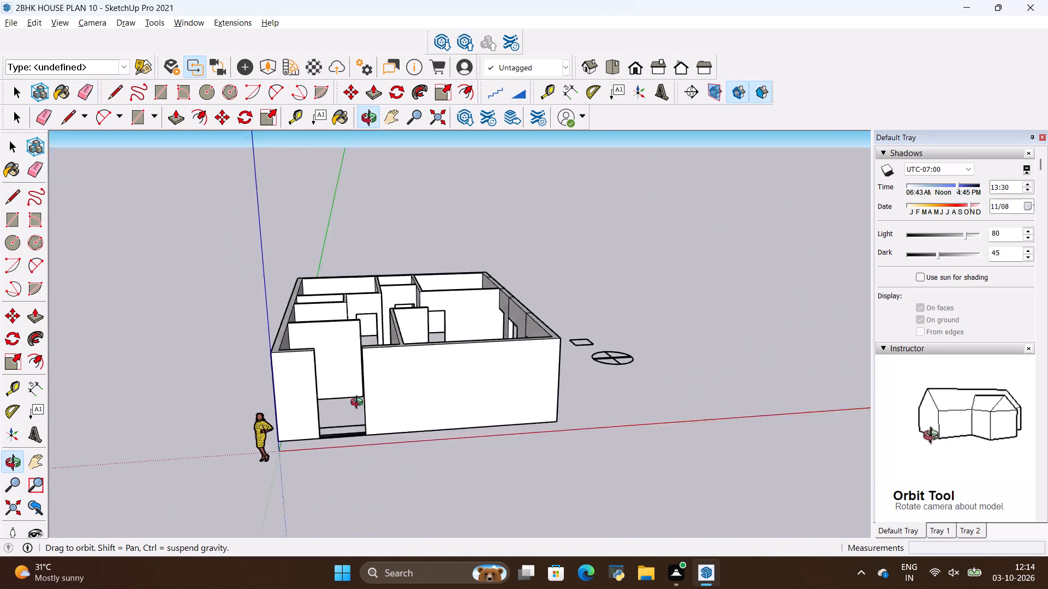
pyautogui.moveTo(359, 404); pyautogui.dragTo(350, 414, button='middle')
pyautogui.press('t')
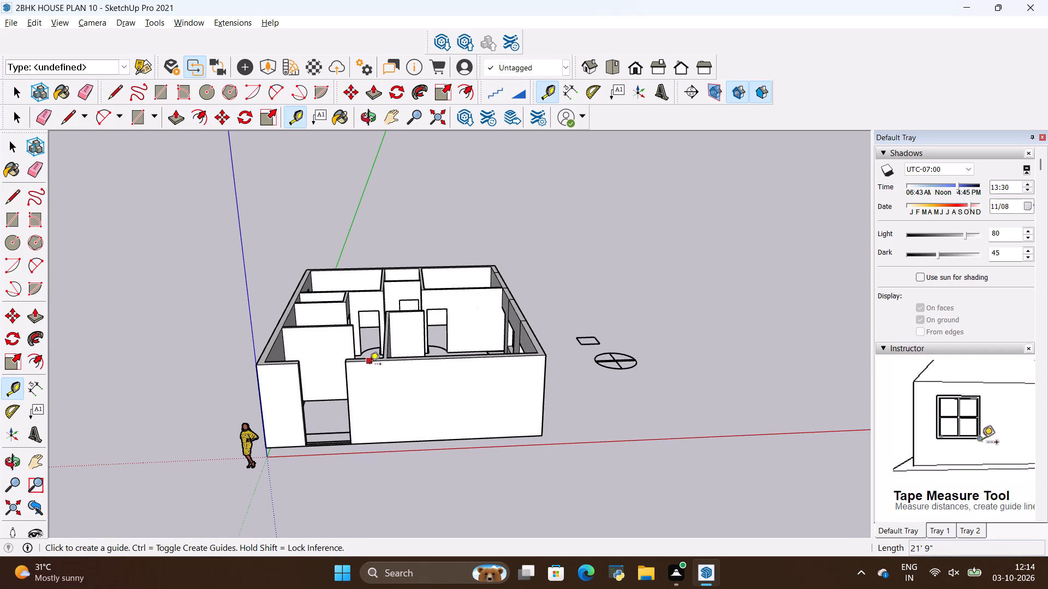
pyautogui.click(370, 364)
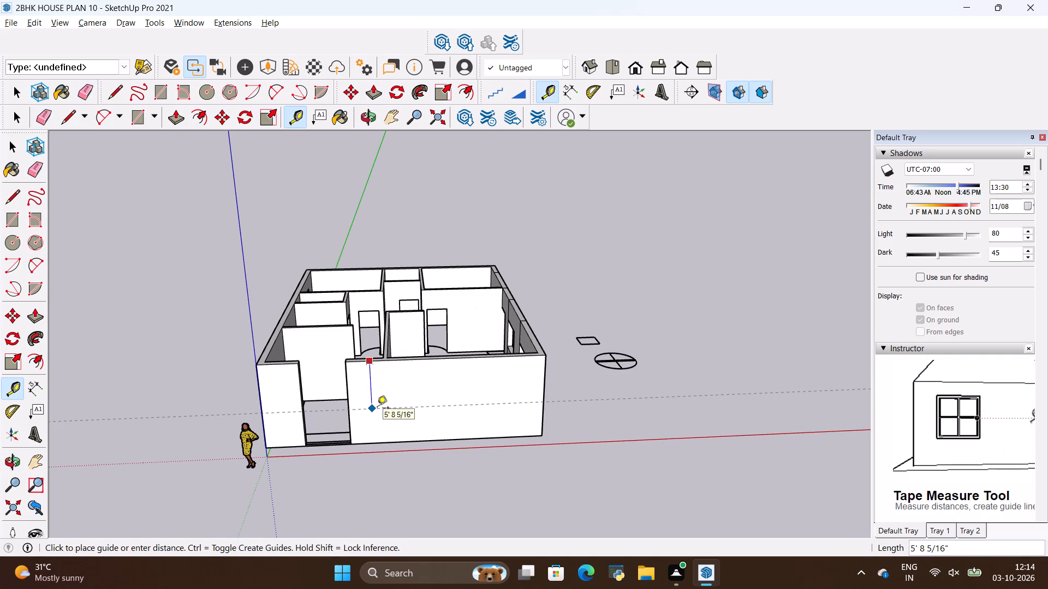
pyautogui.press('BackSpace')
pyautogui.press('2')
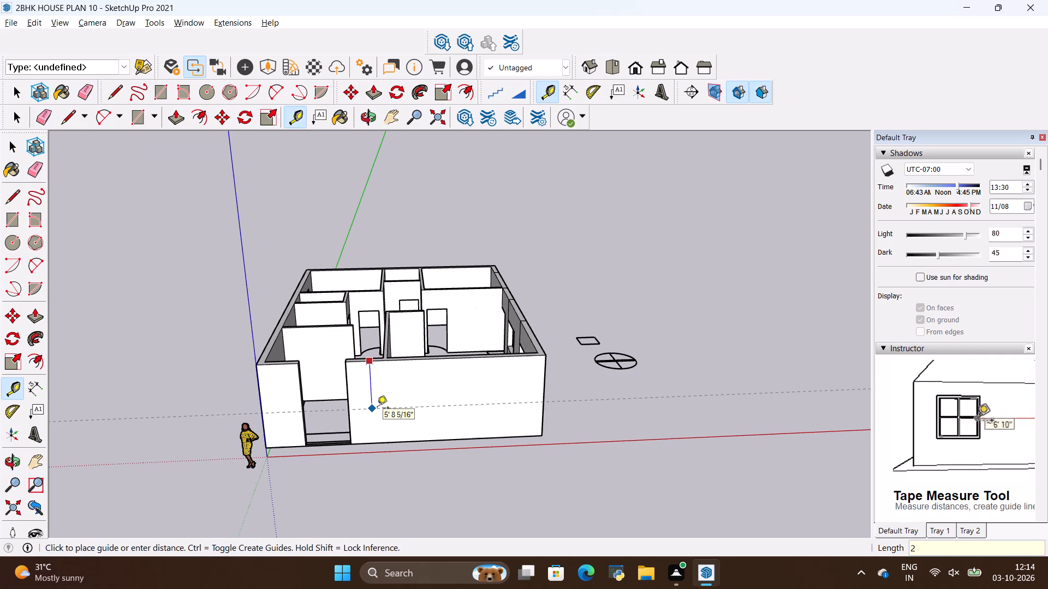
pyautogui.press("'")
pyautogui.press('Return')
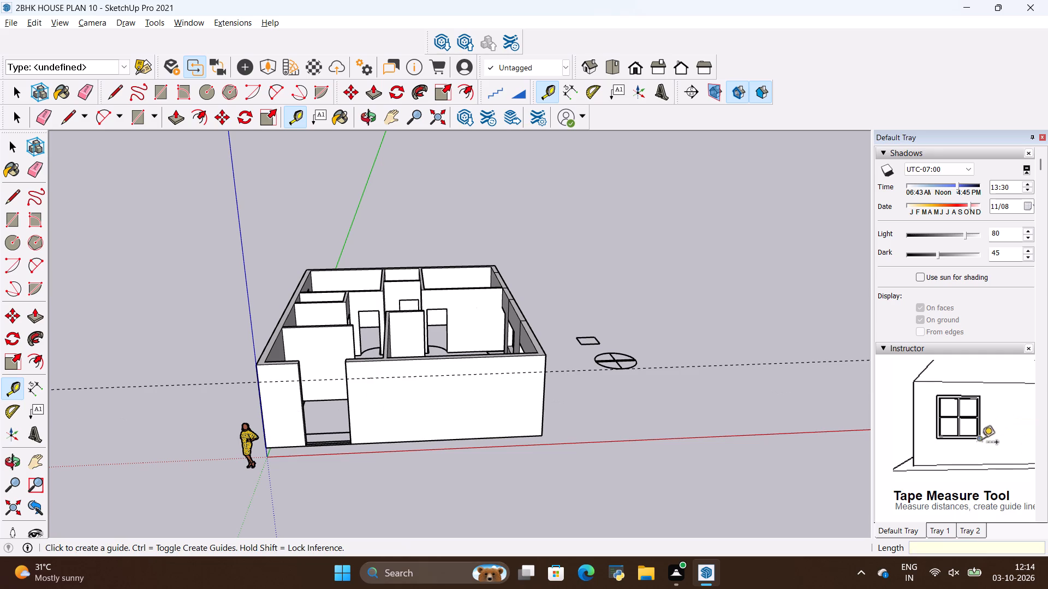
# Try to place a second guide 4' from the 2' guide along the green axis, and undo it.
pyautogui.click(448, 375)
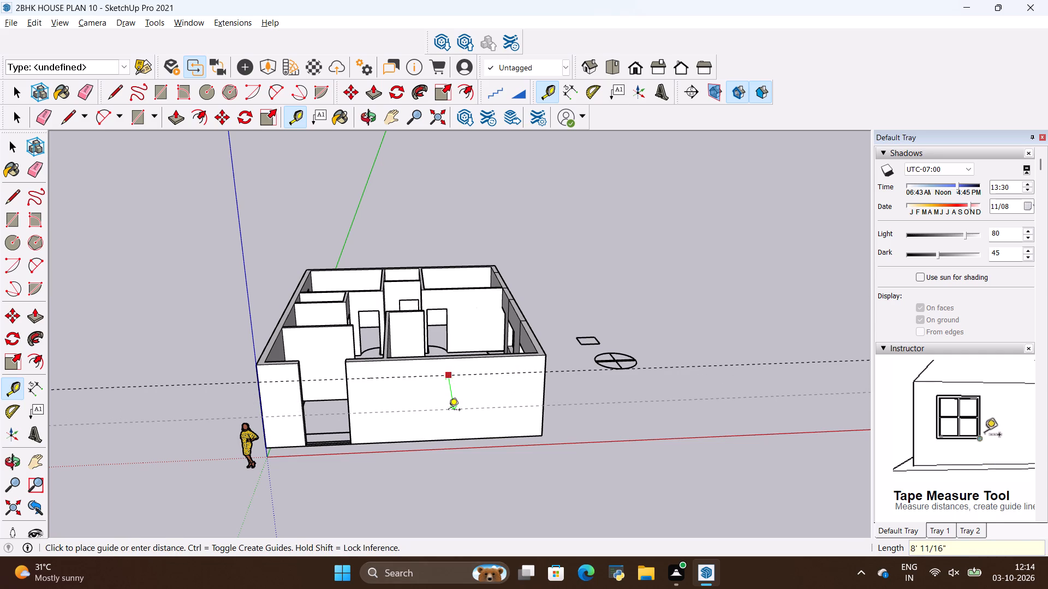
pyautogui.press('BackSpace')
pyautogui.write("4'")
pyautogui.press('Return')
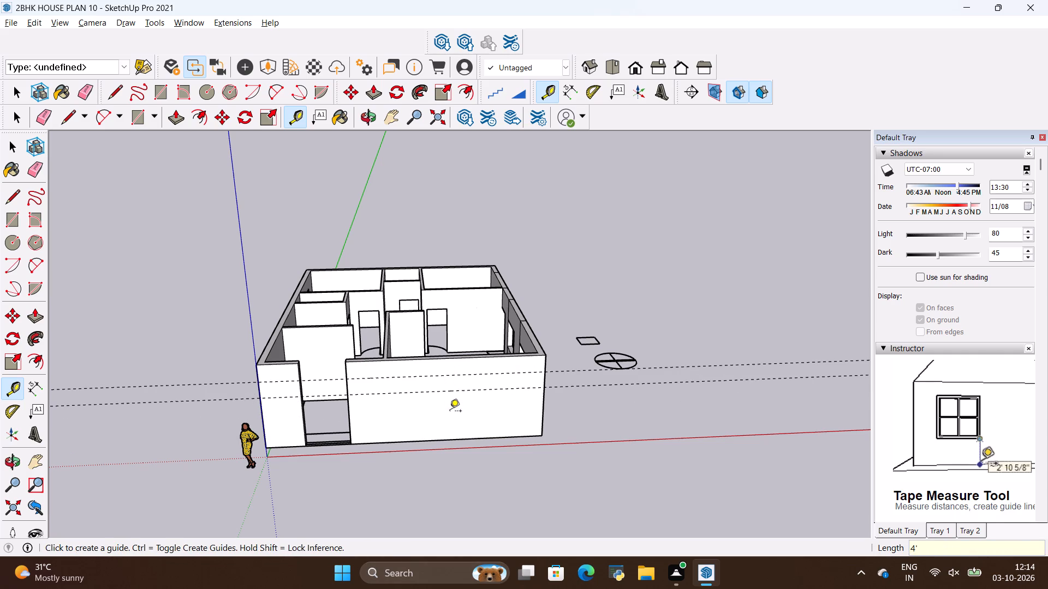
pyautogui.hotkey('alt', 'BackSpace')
# Place a horizontal guide 4' below the first guide on the end wall.
pyautogui.click(364, 378)
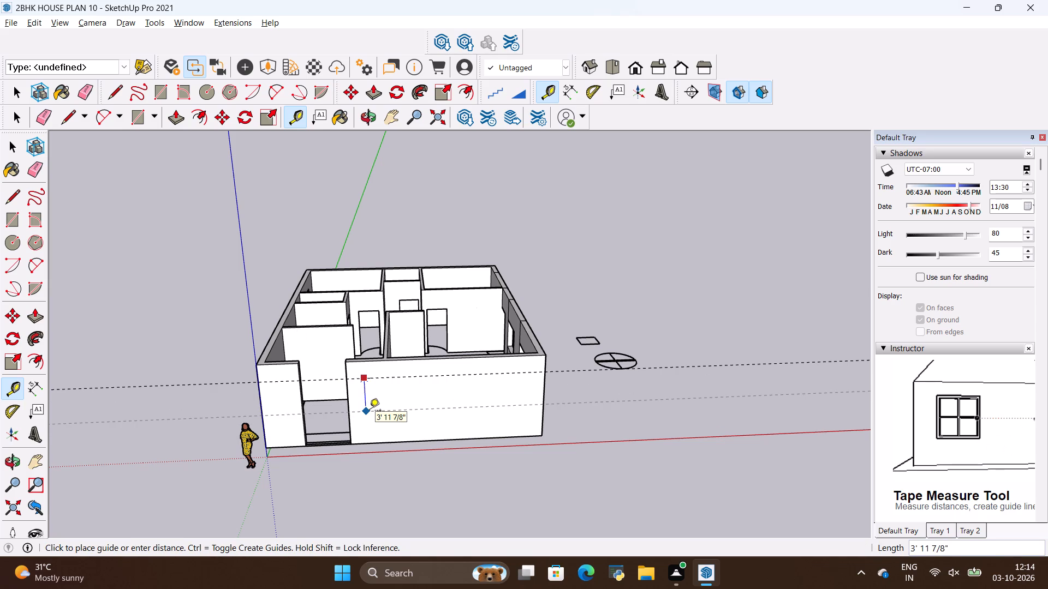
pyautogui.press('BackSpace')
pyautogui.write("4'")
pyautogui.press('Return')
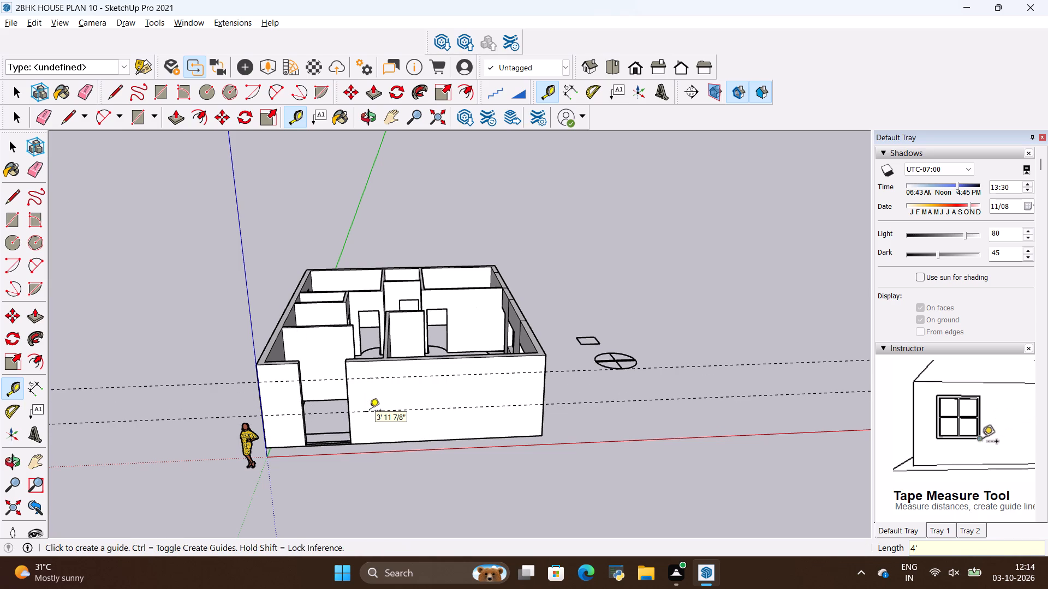
# Draw two lines across the wall's end face beside the opening near the origin, one at each guide height.
pyautogui.moveTo(312, 403); pyautogui.dragTo(453, 480, button='middle')
pyautogui.press('l')
pyautogui.scroll(2, 471, 457)
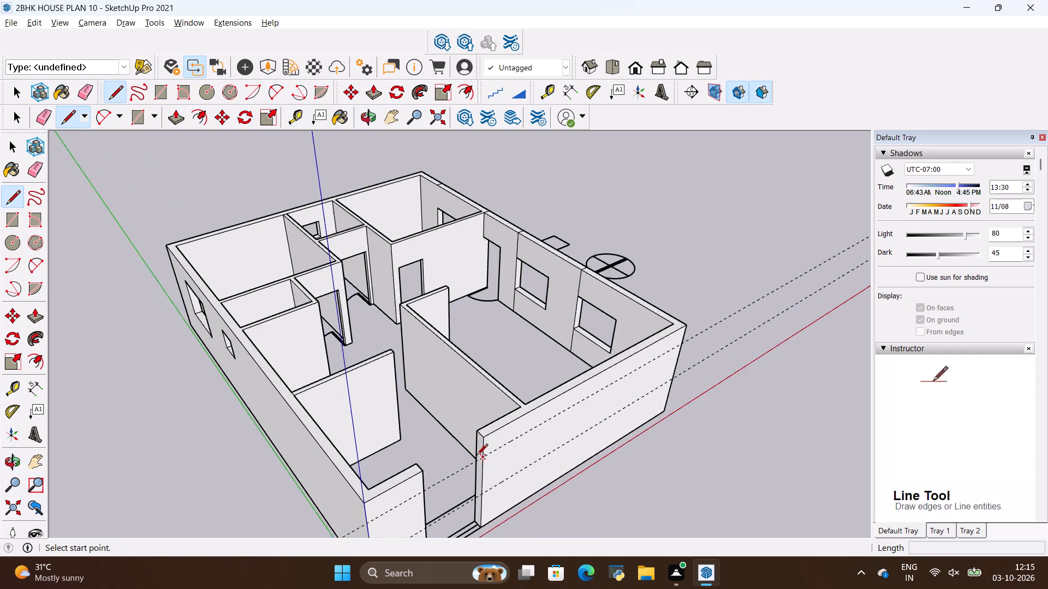
pyautogui.scroll(5, 477, 456)
pyautogui.moveTo(489, 471); pyautogui.dragTo(543, 432, button='middle')
pyautogui.scroll(4, 571, 365)
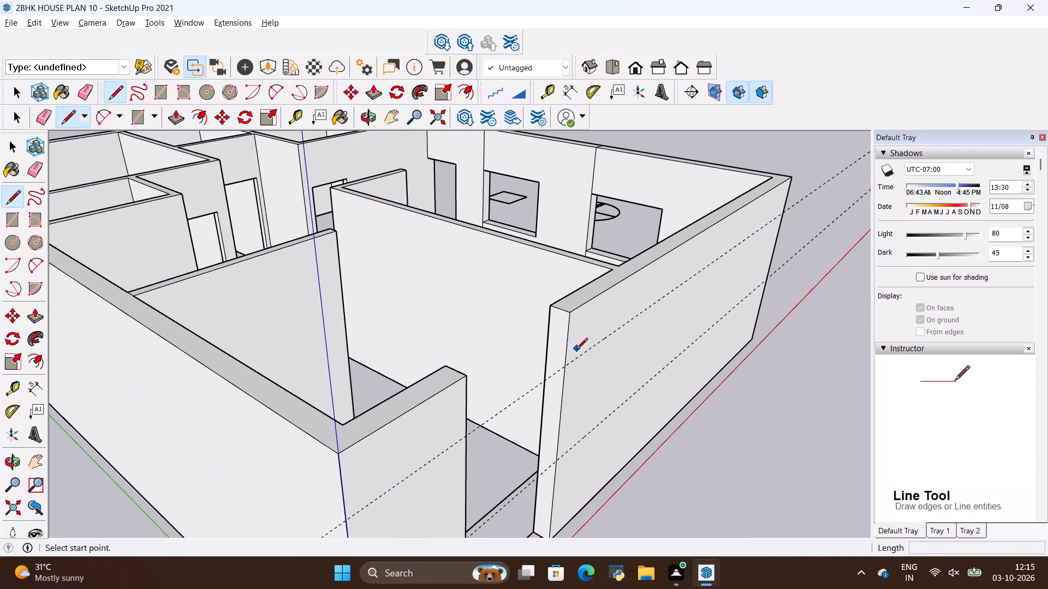
pyautogui.click(567, 361)
pyautogui.click(544, 354)
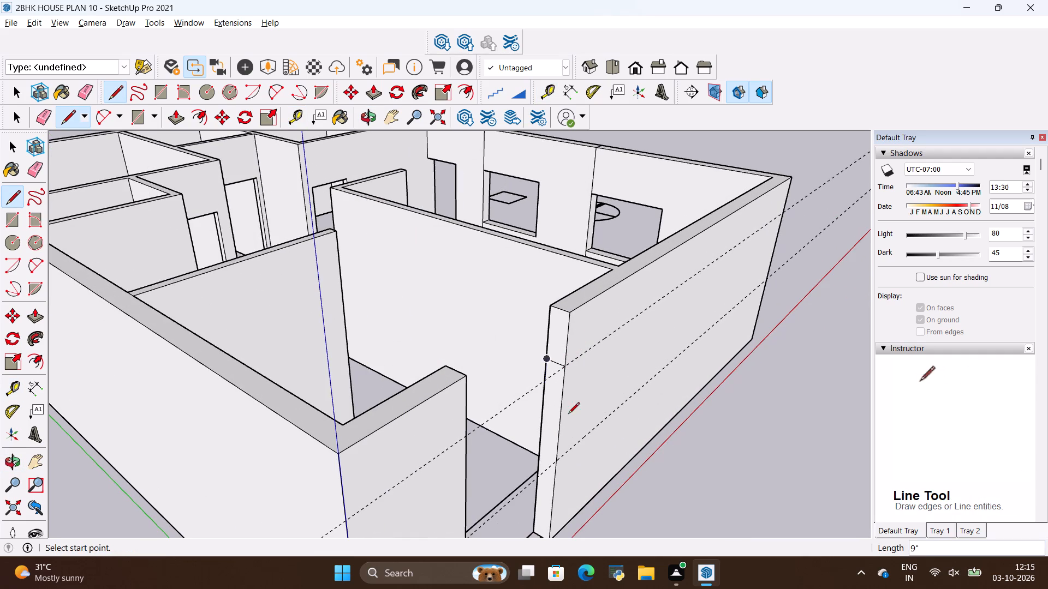
pyautogui.click(555, 459)
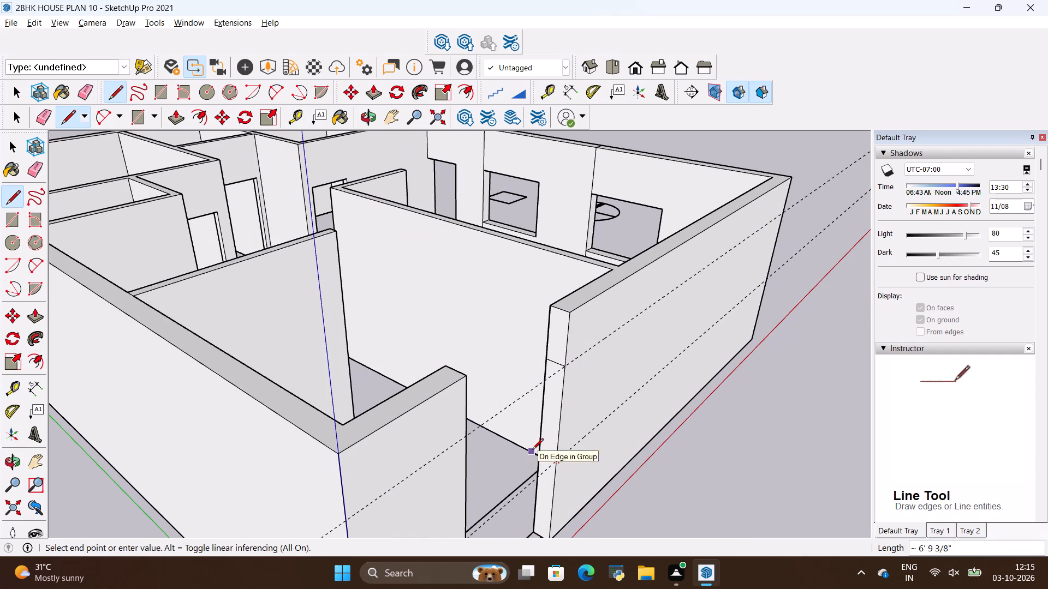
pyautogui.click(541, 454)
# Push/Pull the end face above the upper line 5' across the opening to meet the opposite wall.
pyautogui.press('p')
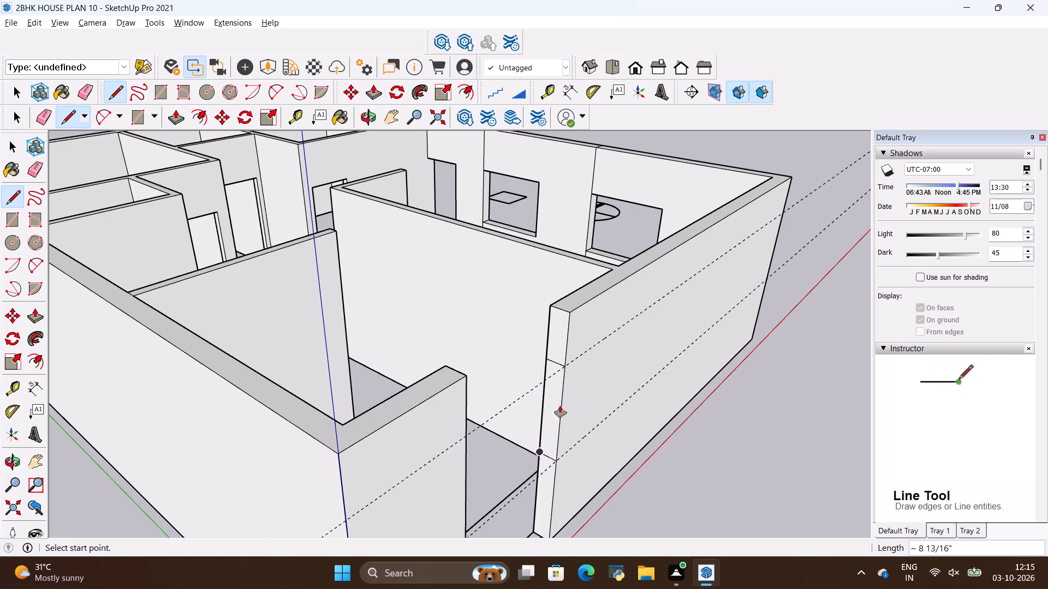
pyautogui.click(563, 329)
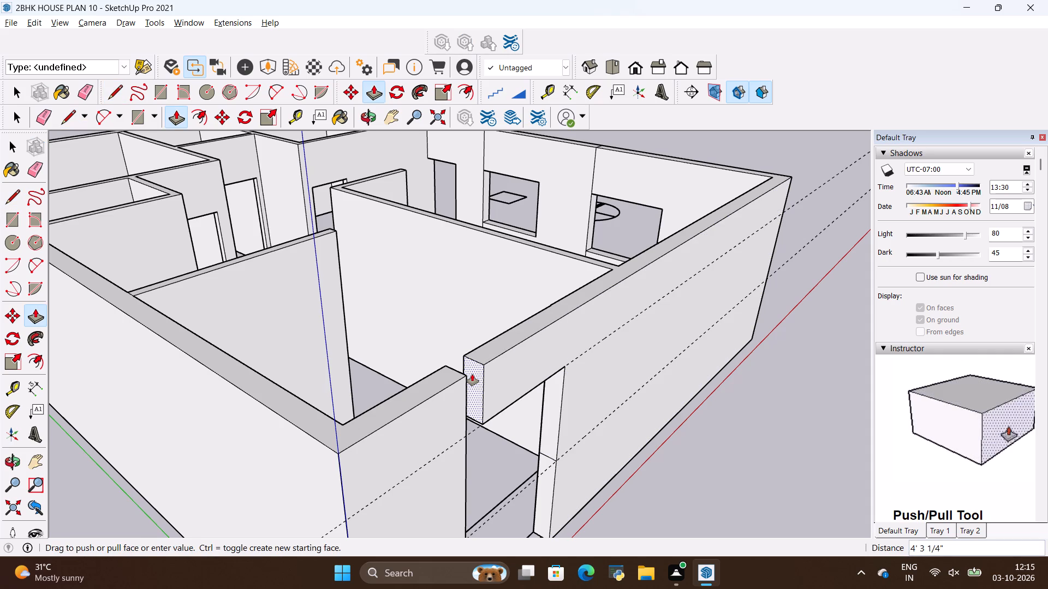
pyautogui.click(467, 378)
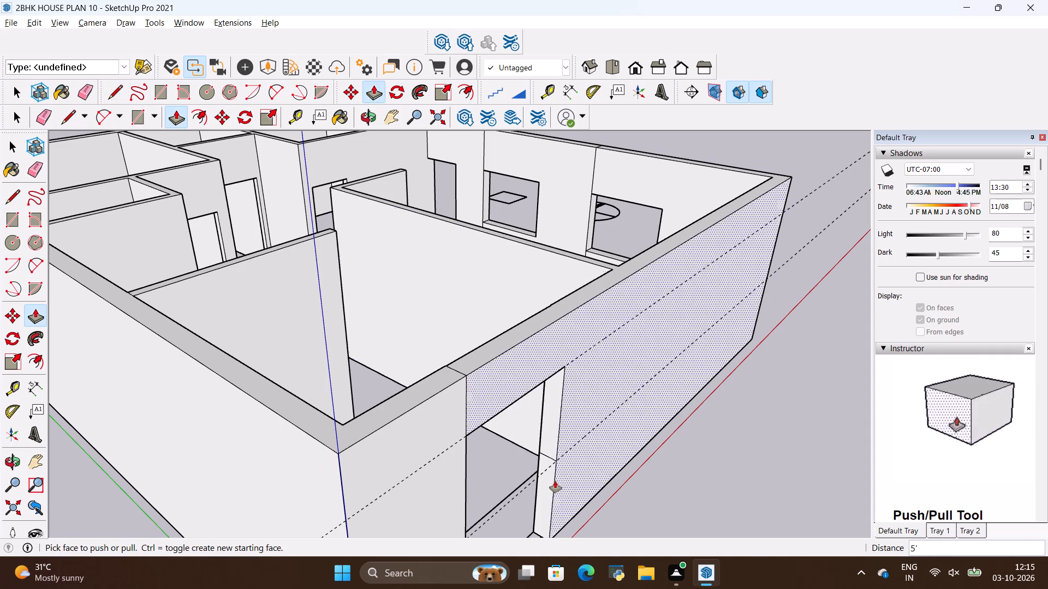
# Push/Pull the wall's end face below the lower line 5' across the opening to meet the opposite wall.
pyautogui.click(553, 481)
pyautogui.scroll(-5, 449, 458)
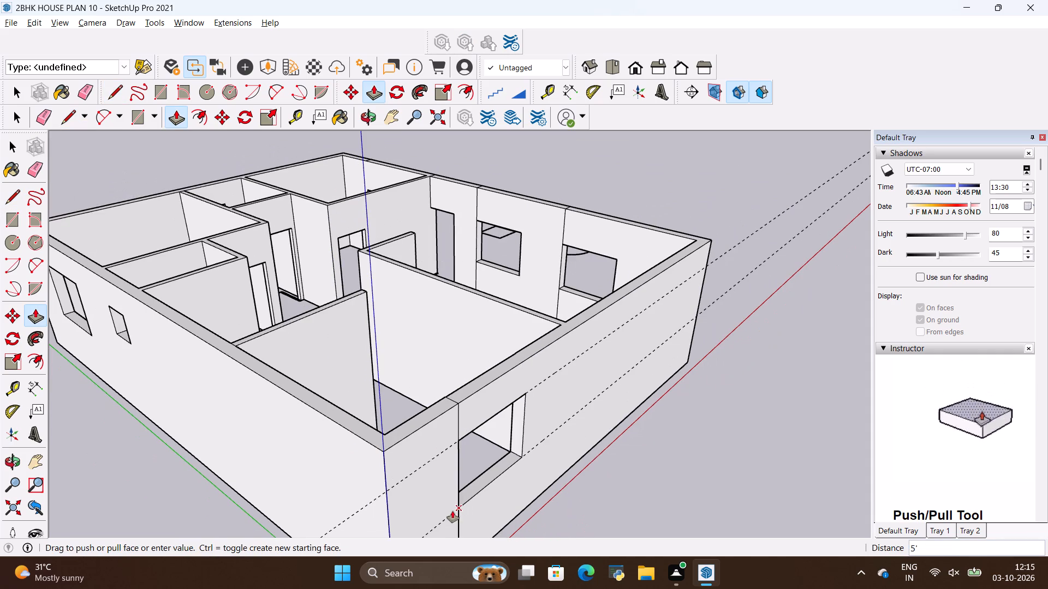
pyautogui.click(455, 510)
# Erase the vertical seam lines above and below the new window opening on the end wall's outer face.
pyautogui.moveTo(519, 465); pyautogui.dragTo(468, 409, button='middle')
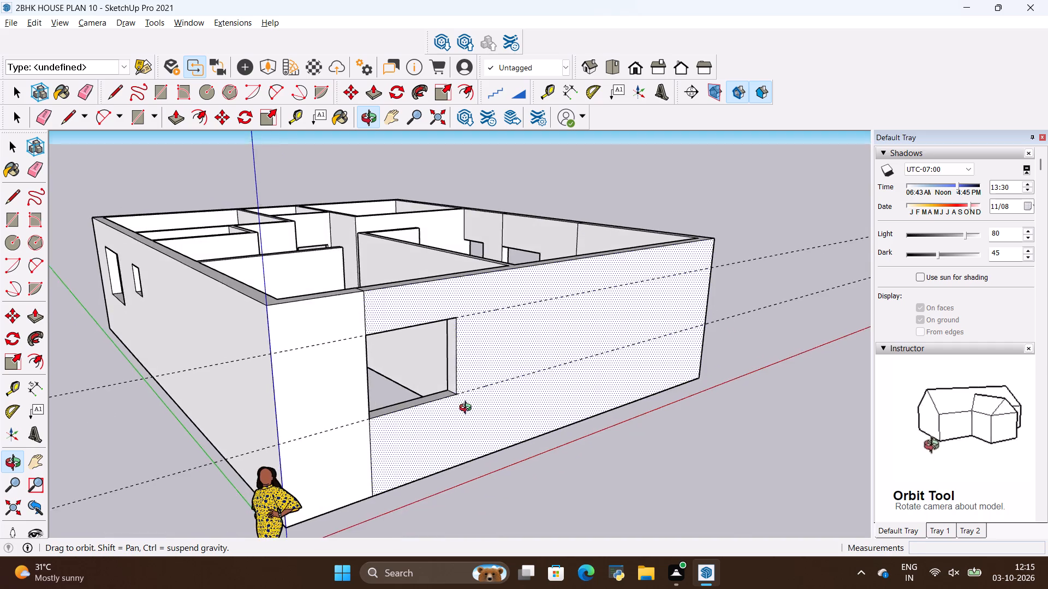
pyautogui.moveTo(468, 409); pyautogui.dragTo(486, 405, button='middle')
pyautogui.press('e')
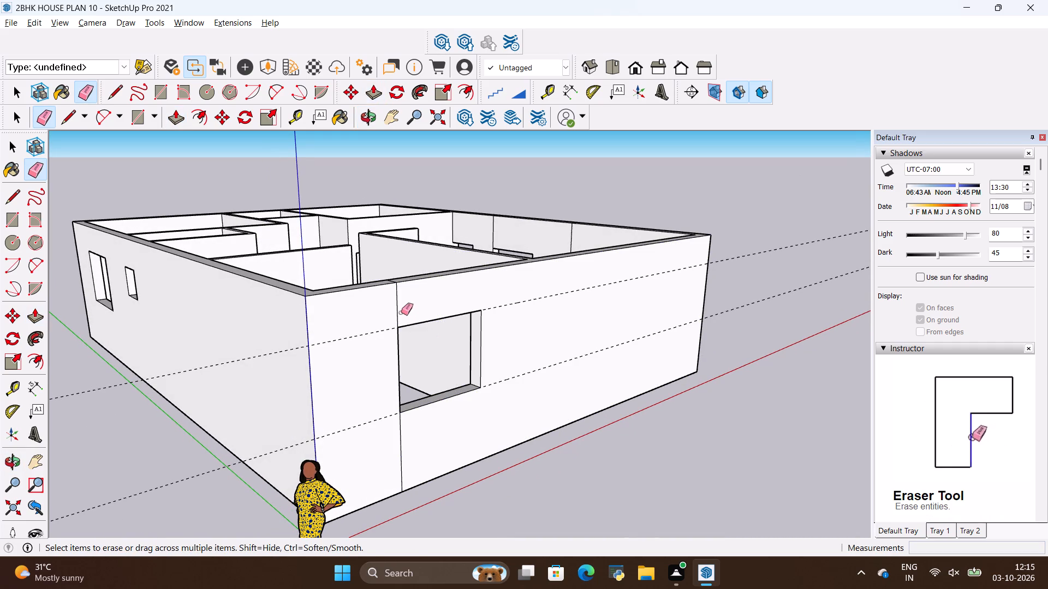
pyautogui.moveTo(401, 312); pyautogui.dragTo(382, 317)
pyautogui.moveTo(422, 437); pyautogui.dragTo(401, 445)
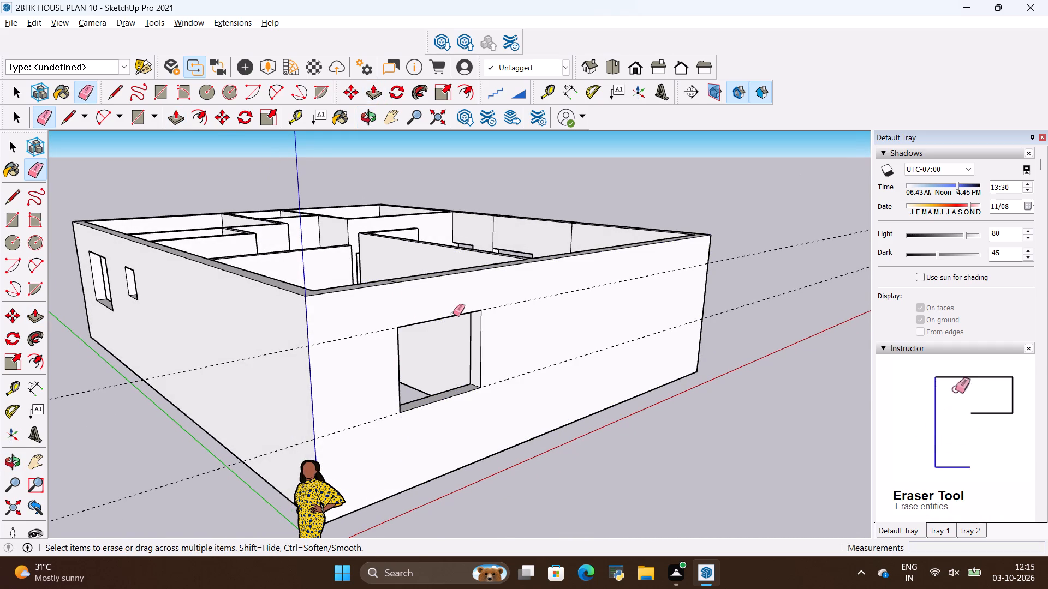
# Erase the two horizontal guides running along the top and sill of the new window opening.
pyautogui.scroll(8, 453, 314)
pyautogui.scroll(-4, 409, 315)
pyautogui.moveTo(457, 292); pyautogui.dragTo(475, 307)
pyautogui.moveTo(529, 377); pyautogui.dragTo(530, 377)
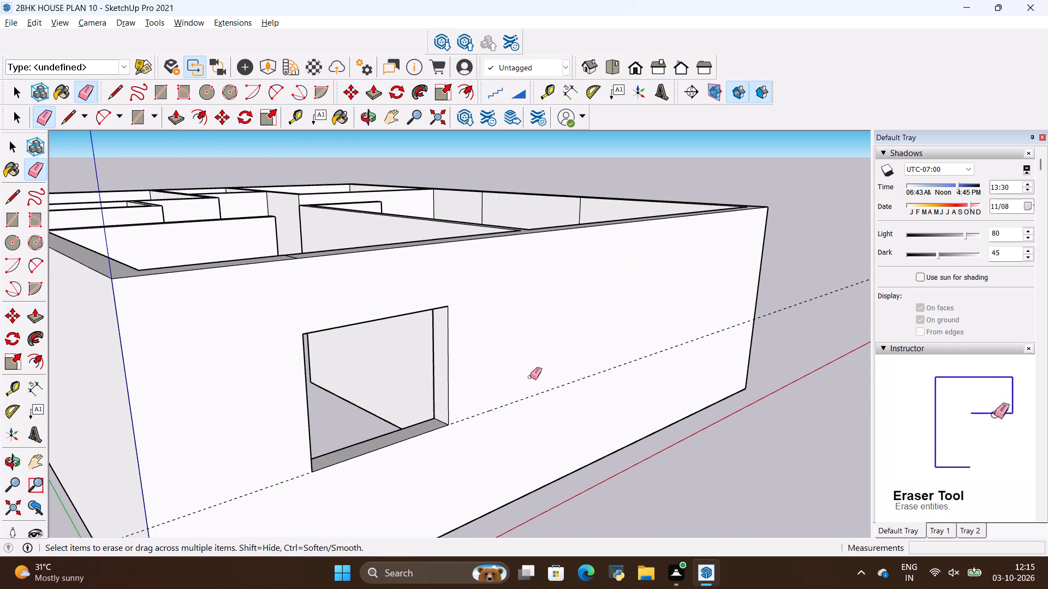
pyautogui.moveTo(530, 377); pyautogui.dragTo(547, 398)
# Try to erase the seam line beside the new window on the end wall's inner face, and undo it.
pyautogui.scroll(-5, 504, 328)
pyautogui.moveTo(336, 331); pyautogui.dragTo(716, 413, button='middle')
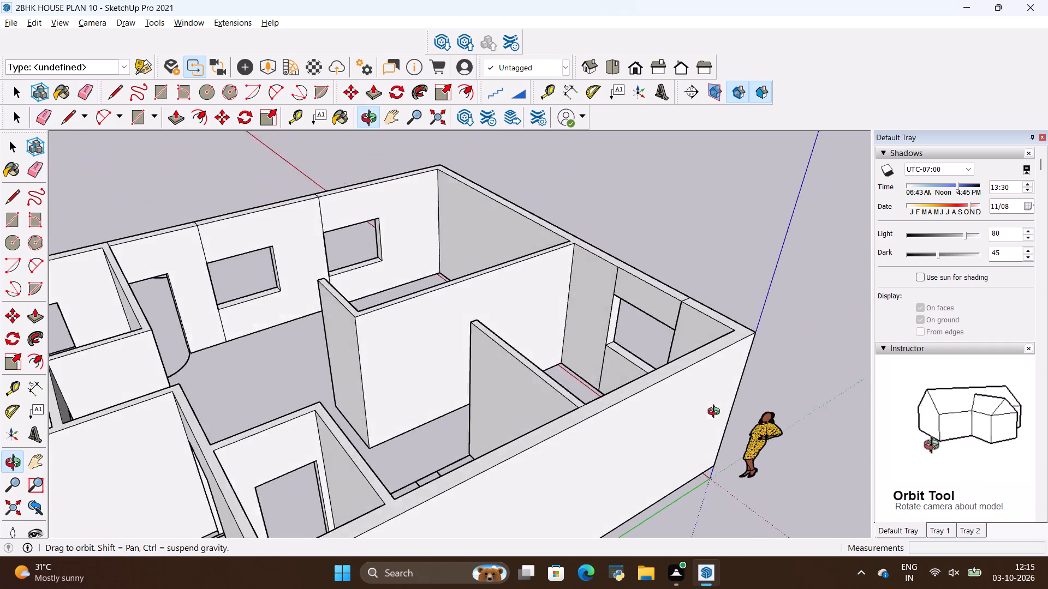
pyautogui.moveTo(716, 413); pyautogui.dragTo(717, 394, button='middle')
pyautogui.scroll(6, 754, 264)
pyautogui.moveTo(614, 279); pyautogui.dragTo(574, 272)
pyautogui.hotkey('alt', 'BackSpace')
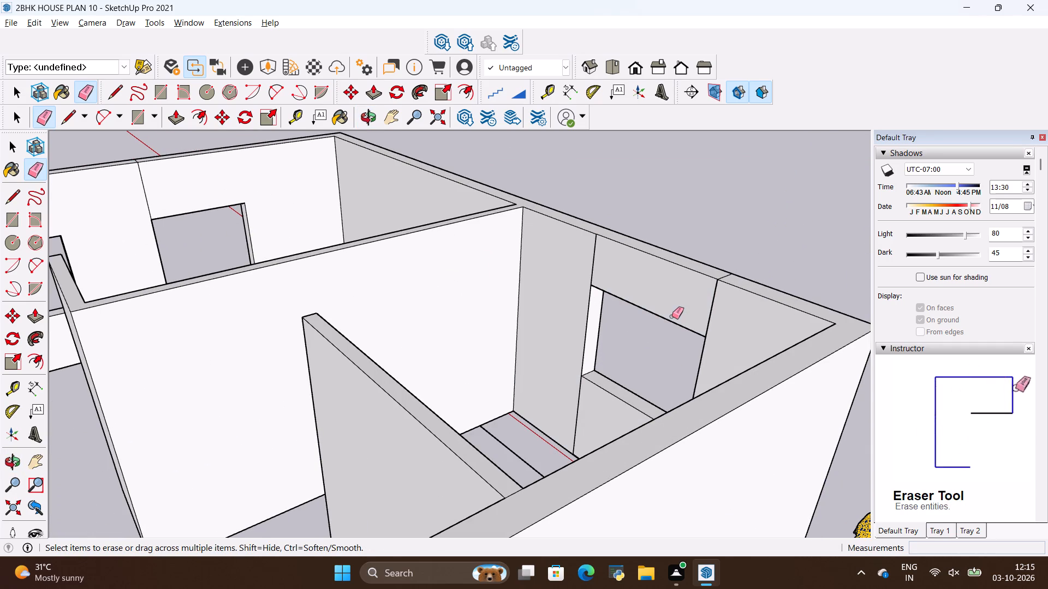
# Examine the vertical seams on both sides of the new window opening up close on the wall's inner face.
pyautogui.scroll(12, 564, 231)
pyautogui.scroll(6, 497, 274)
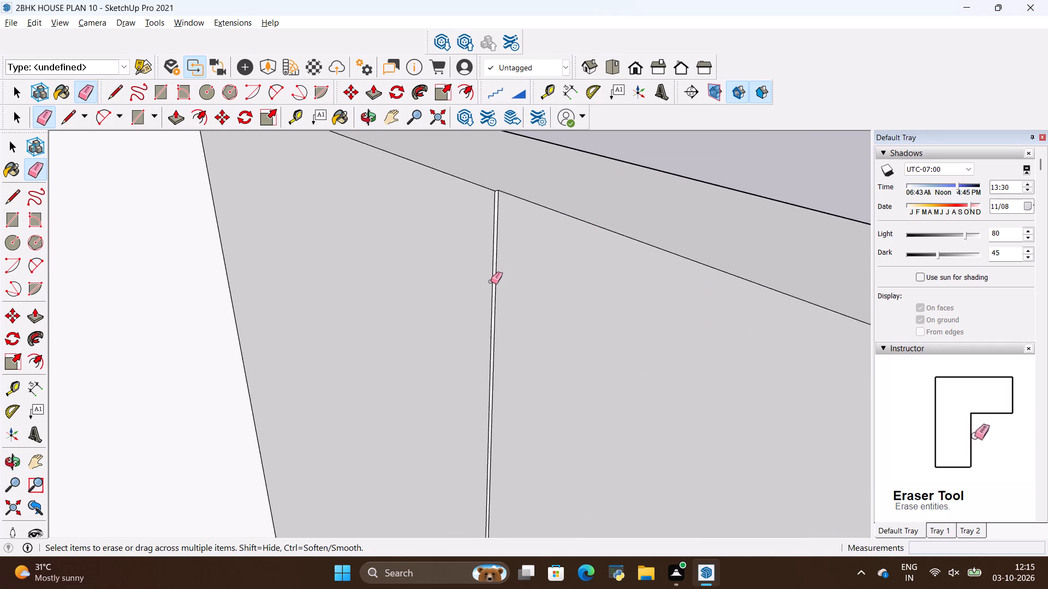
pyautogui.scroll(3, 491, 281)
pyautogui.scroll(-14, 497, 273)
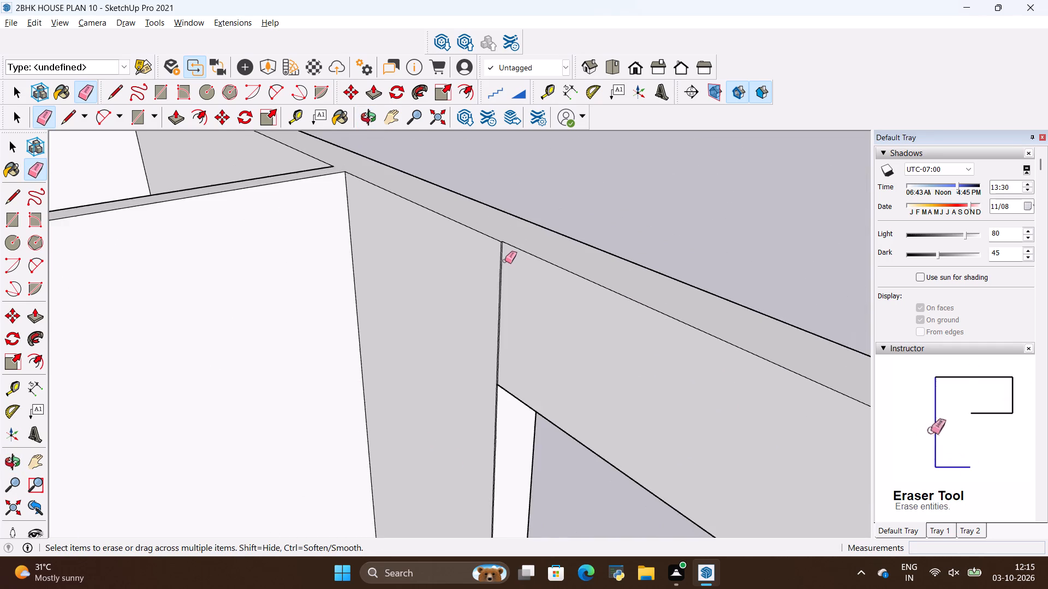
pyautogui.scroll(-12, 505, 261)
pyautogui.scroll(-5, 515, 306)
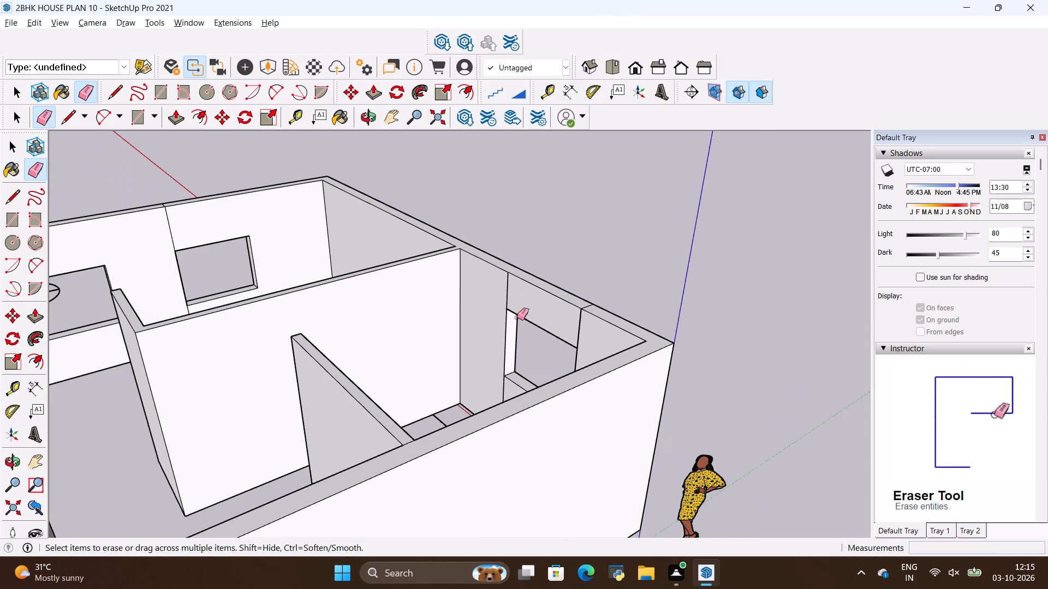
pyautogui.moveTo(491, 304); pyautogui.dragTo(723, 339, button='middle')
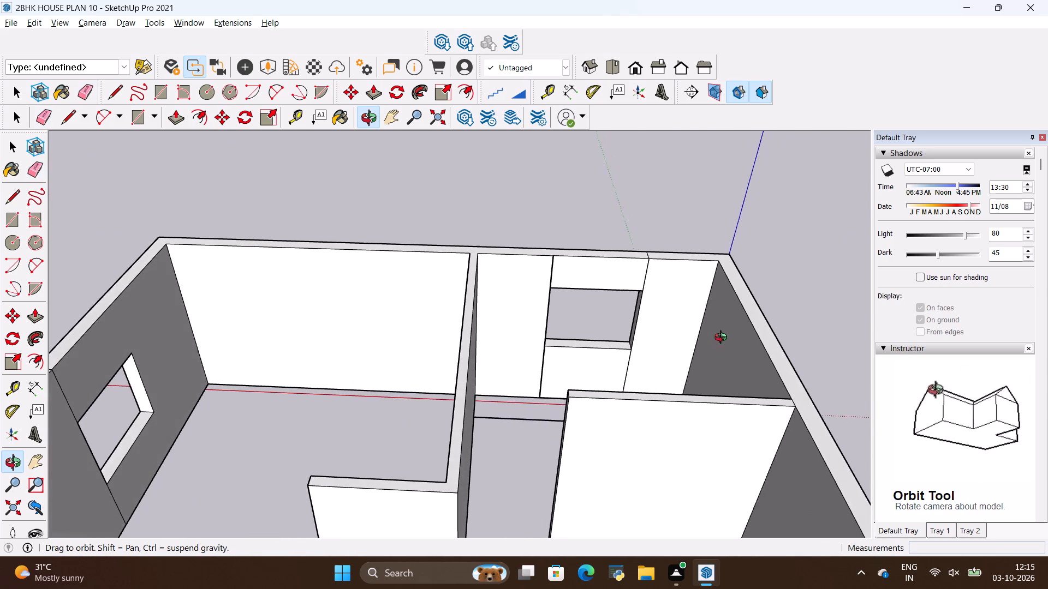
pyautogui.moveTo(723, 339); pyautogui.dragTo(713, 330, button='middle')
pyautogui.scroll(20, 658, 258)
pyautogui.scroll(5, 658, 258)
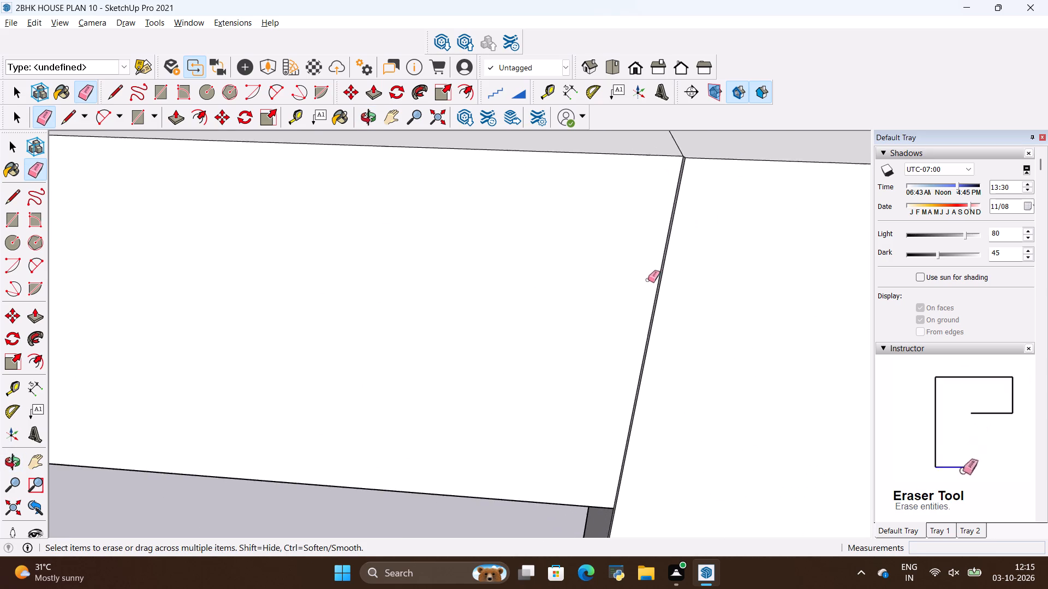
pyautogui.moveTo(647, 280); pyautogui.dragTo(827, 365, button='middle')
pyautogui.moveTo(604, 348); pyautogui.dragTo(636, 341, button='middle')
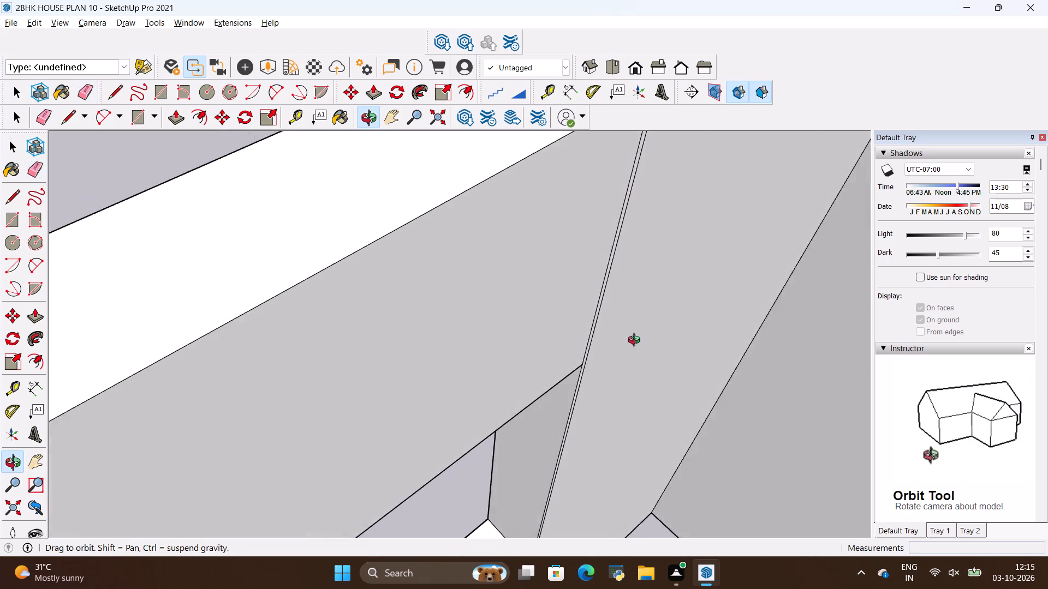
pyautogui.moveTo(636, 341); pyautogui.dragTo(673, 265, button='middle')
pyautogui.scroll(1, 683, 285)
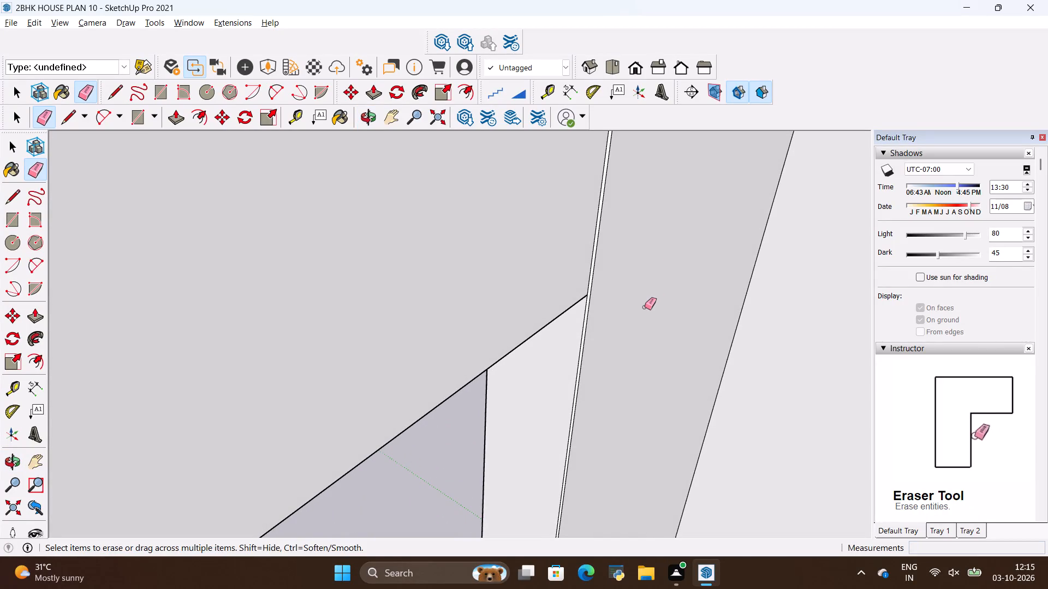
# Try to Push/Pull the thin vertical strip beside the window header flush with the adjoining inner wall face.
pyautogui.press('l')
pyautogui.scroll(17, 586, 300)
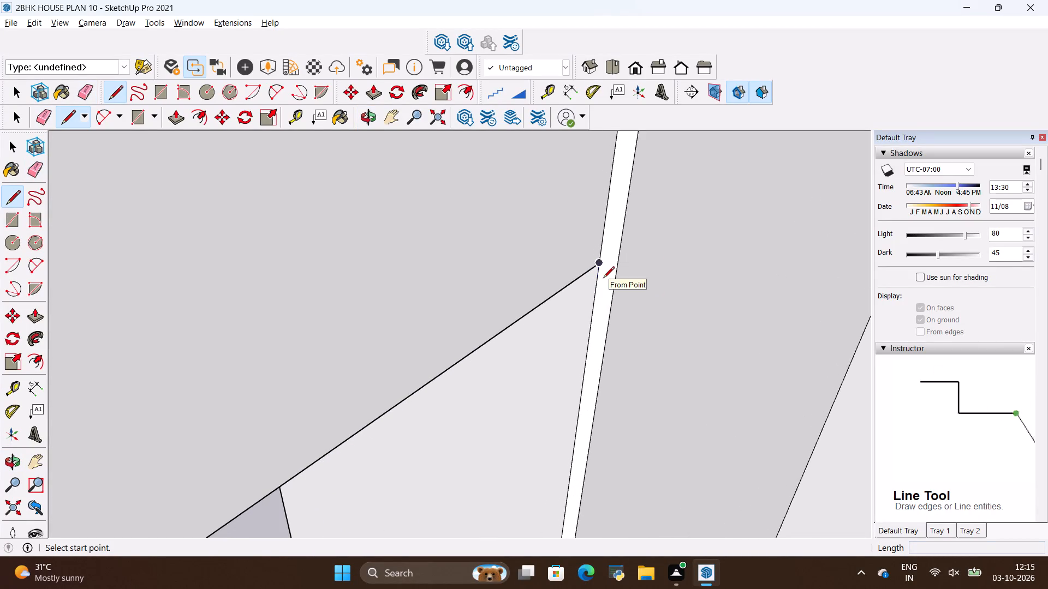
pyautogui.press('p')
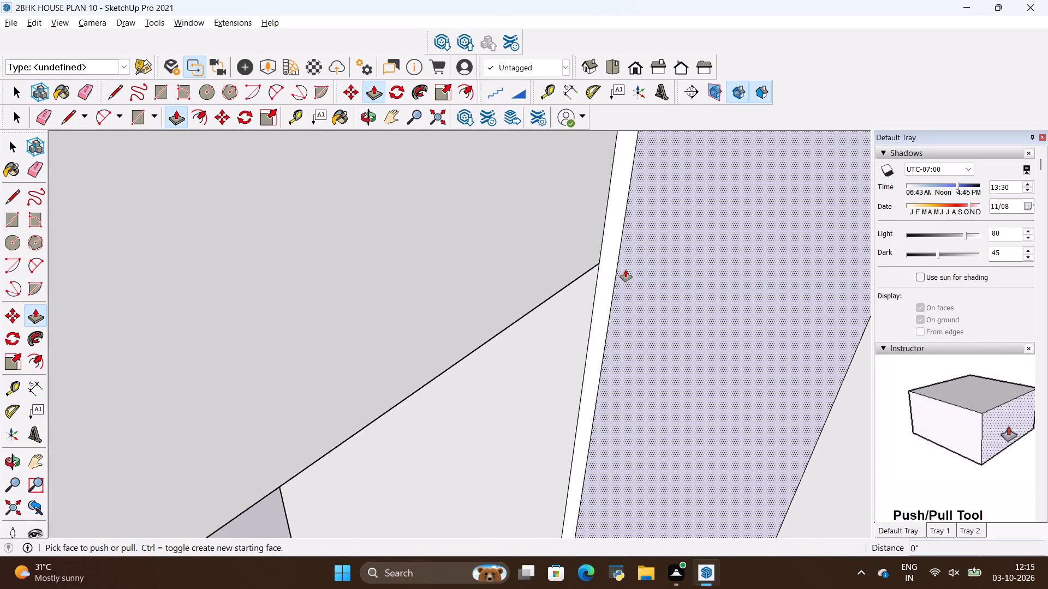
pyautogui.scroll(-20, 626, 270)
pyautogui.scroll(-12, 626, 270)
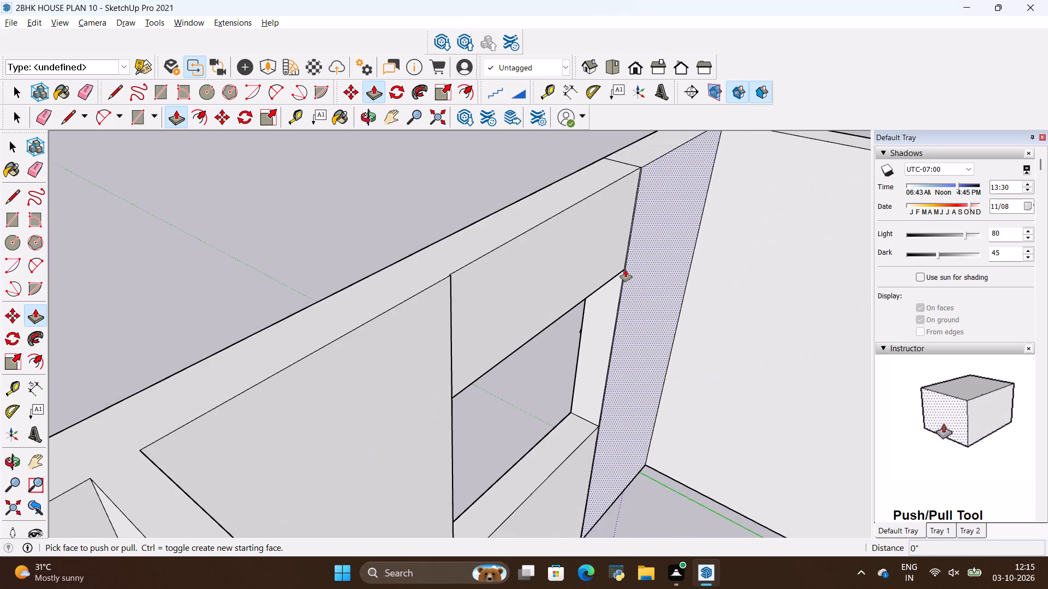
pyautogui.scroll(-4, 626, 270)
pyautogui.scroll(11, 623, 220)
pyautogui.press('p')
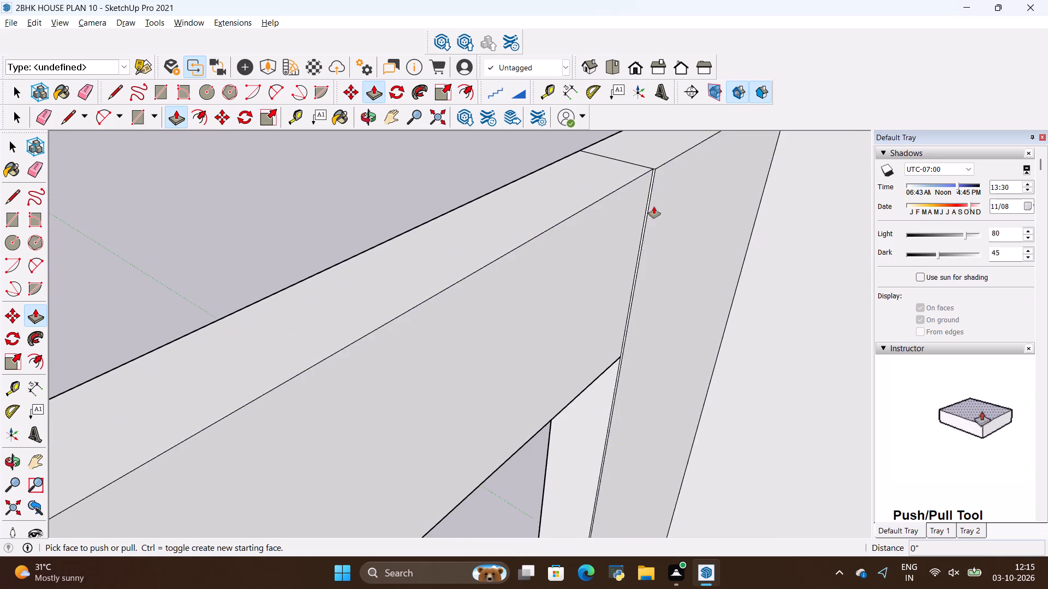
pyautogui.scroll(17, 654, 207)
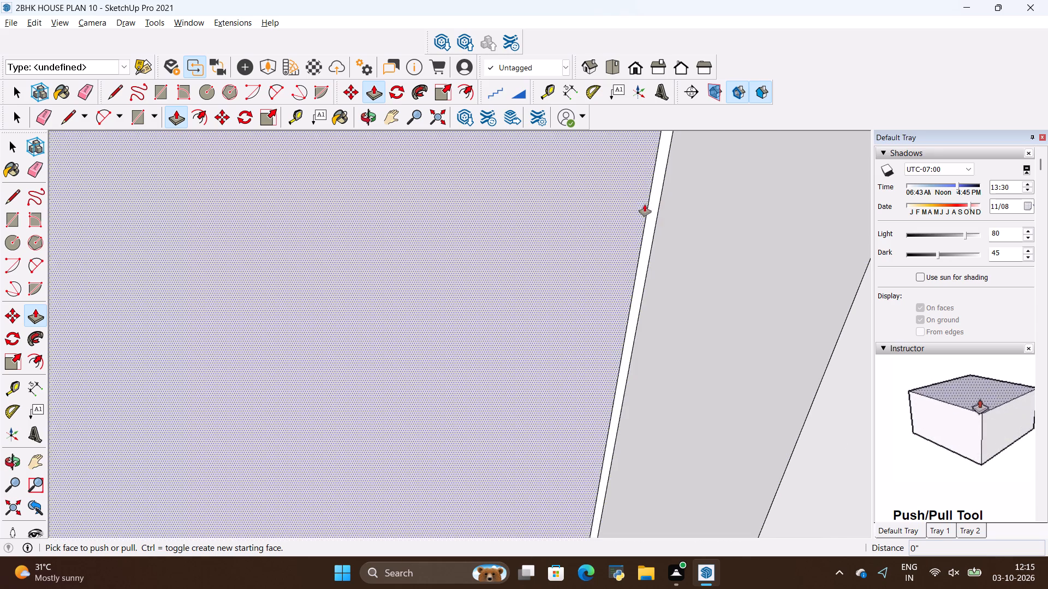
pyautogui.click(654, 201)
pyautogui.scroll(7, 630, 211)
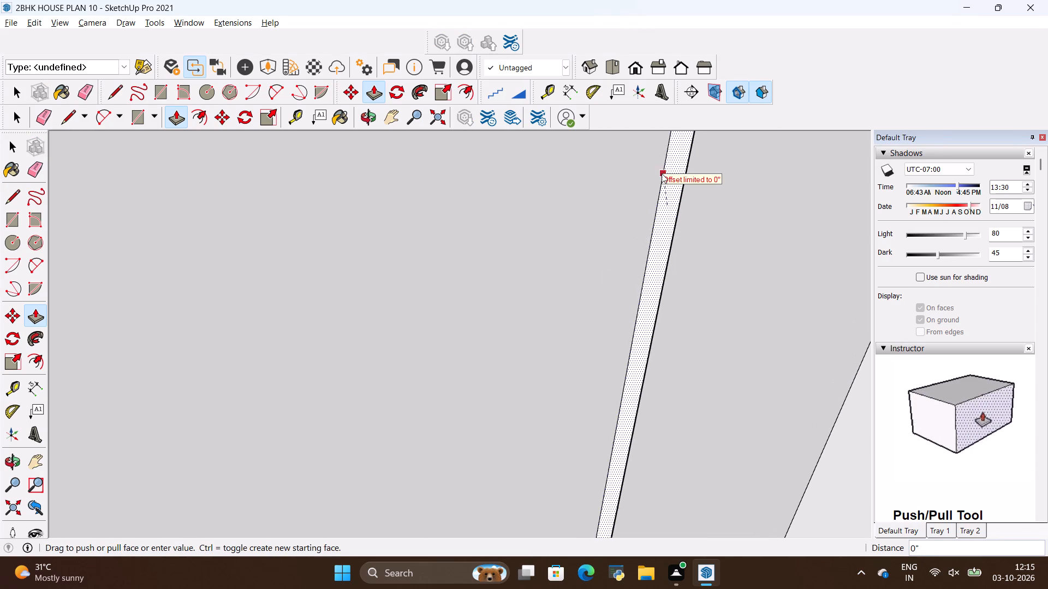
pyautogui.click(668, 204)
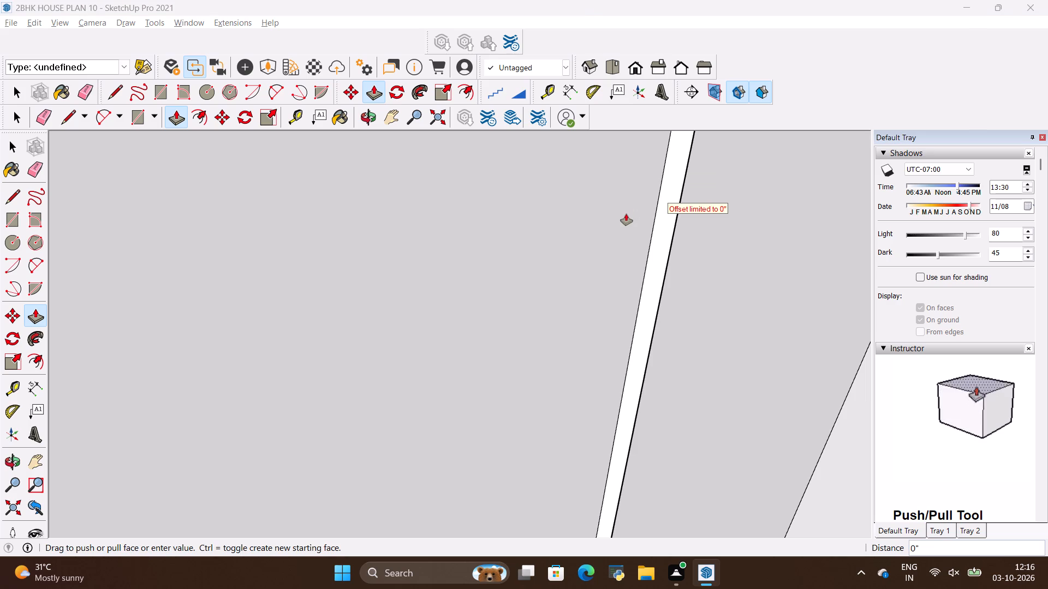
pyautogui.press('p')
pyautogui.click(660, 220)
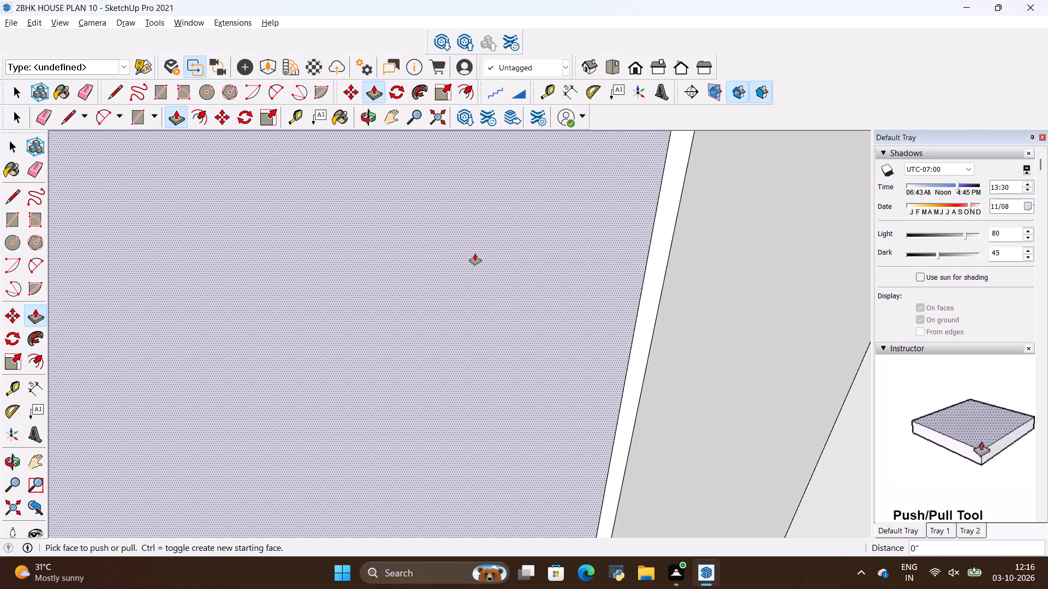
# Push/Pull the top face of the wall section at the origin corner down about 10" beside the window header.
pyautogui.scroll(-20, 526, 255)
pyautogui.scroll(-1, 526, 255)
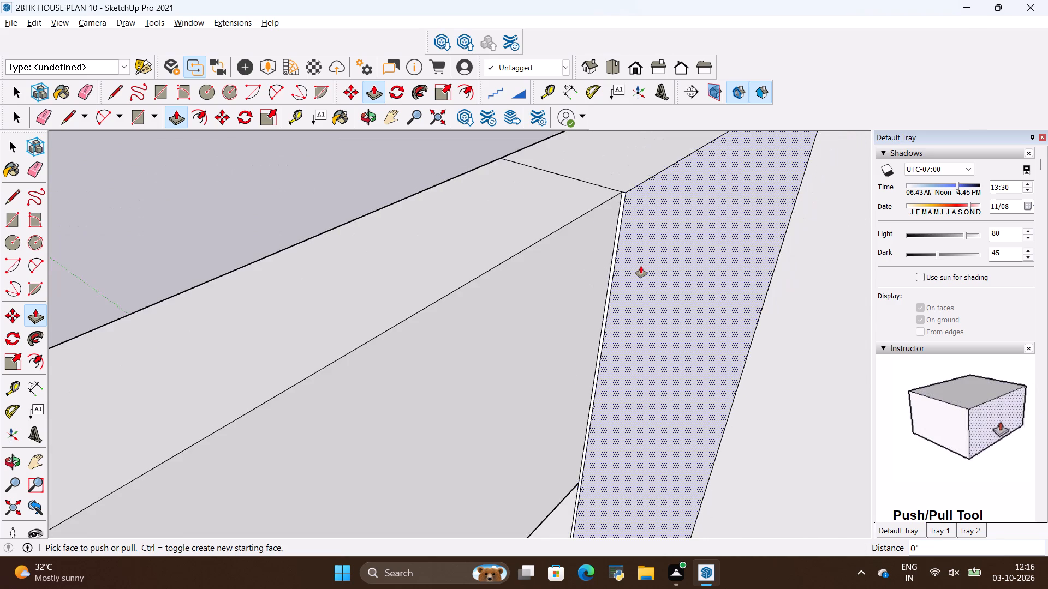
pyautogui.scroll(-5, 641, 266)
pyautogui.moveTo(451, 251); pyautogui.dragTo(758, 212, button='middle')
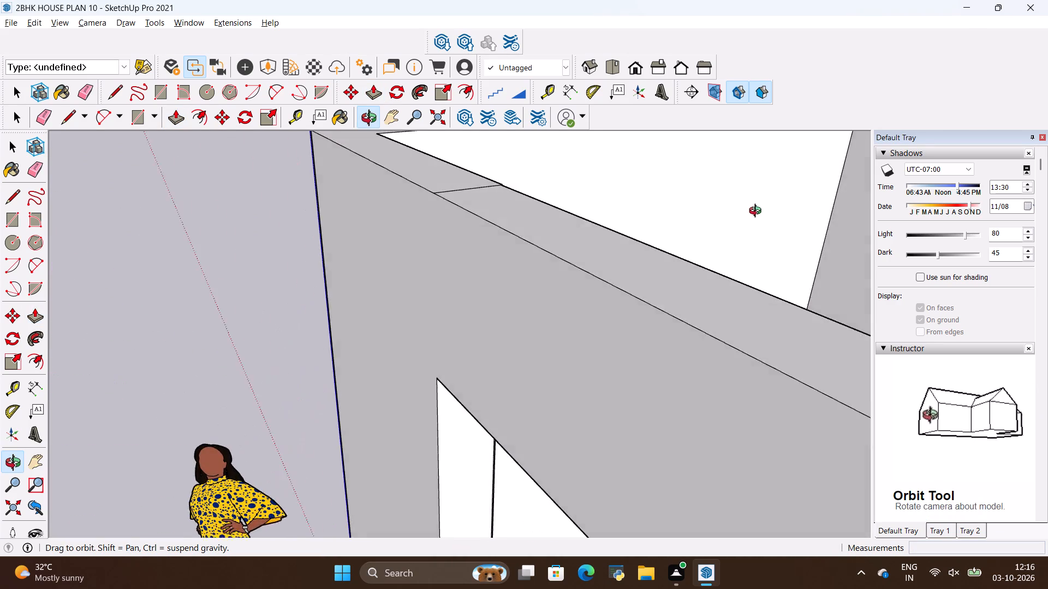
pyautogui.moveTo(758, 212); pyautogui.dragTo(677, 387, button='middle')
pyautogui.scroll(-1, 736, 236)
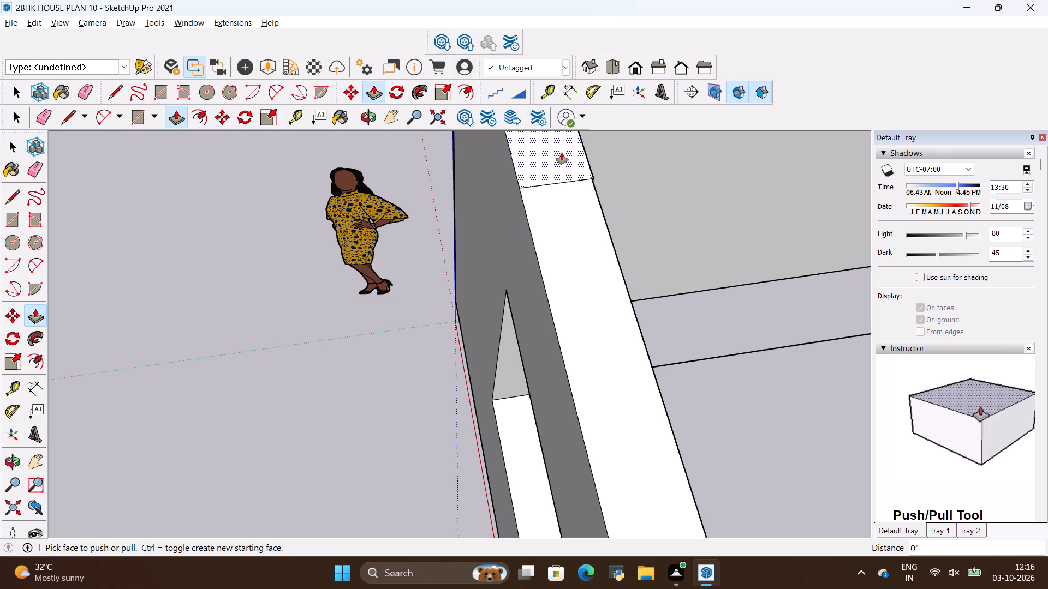
pyautogui.moveTo(561, 152); pyautogui.dragTo(581, 212)
# Push/Pull the header's exposed end face 4' 4" over the lowered wall section to the origin corner.
pyautogui.moveTo(491, 260); pyautogui.dragTo(758, 346, button='middle')
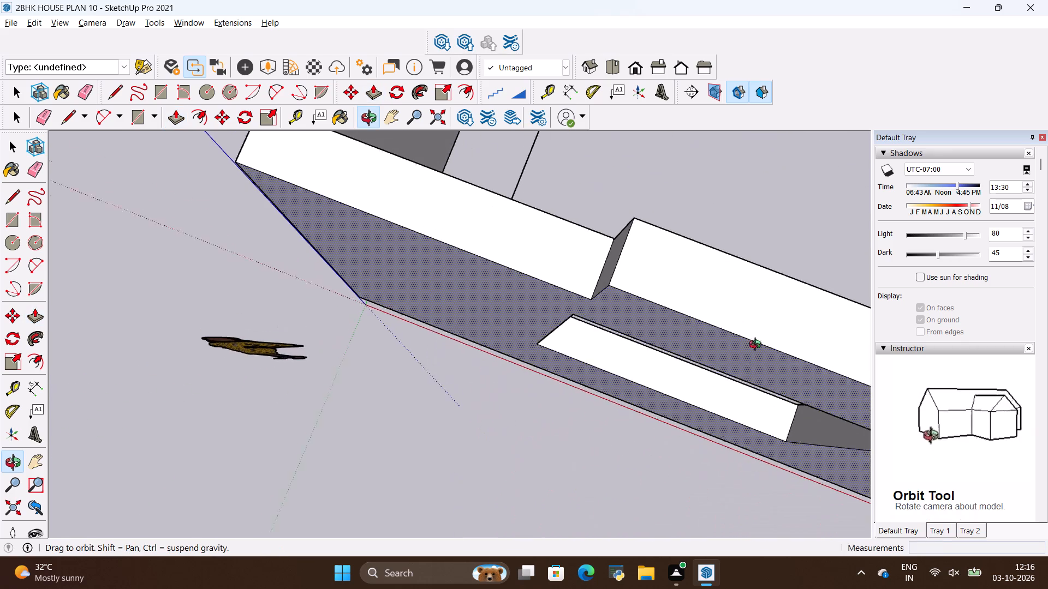
pyautogui.moveTo(758, 346); pyautogui.dragTo(758, 346, button='middle')
pyautogui.moveTo(565, 321); pyautogui.dragTo(769, 279, button='middle')
pyautogui.moveTo(135, 256); pyautogui.dragTo(443, 196, button='middle')
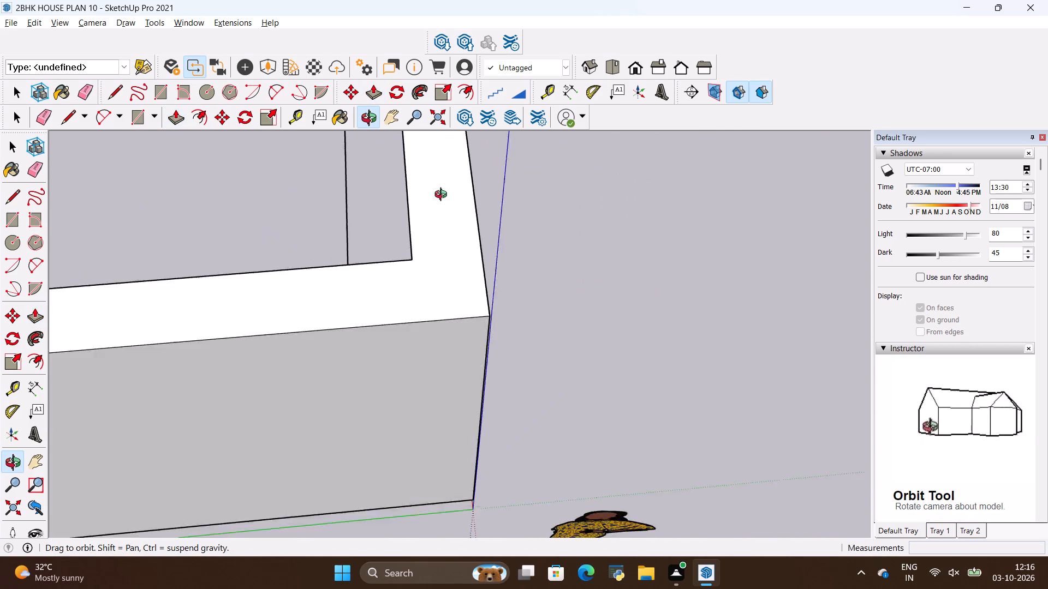
pyautogui.moveTo(443, 196); pyautogui.dragTo(437, 262, button='middle')
pyautogui.scroll(-11, 406, 311)
pyautogui.scroll(-1, 456, 358)
pyautogui.moveTo(456, 358); pyautogui.dragTo(471, 226, button='middle')
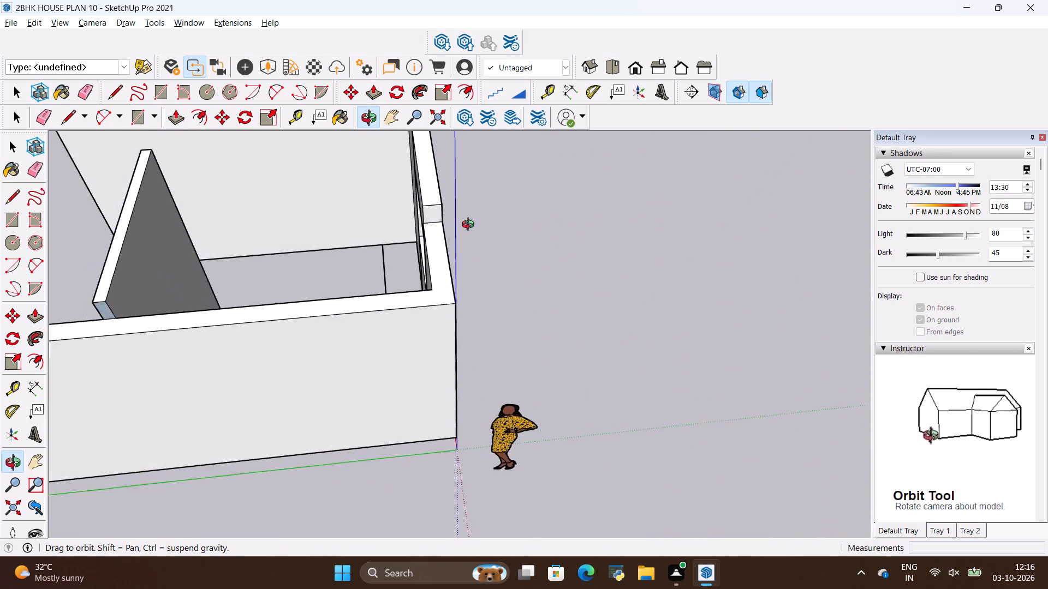
pyautogui.moveTo(471, 226); pyautogui.dragTo(467, 223, button='middle')
pyautogui.press('p')
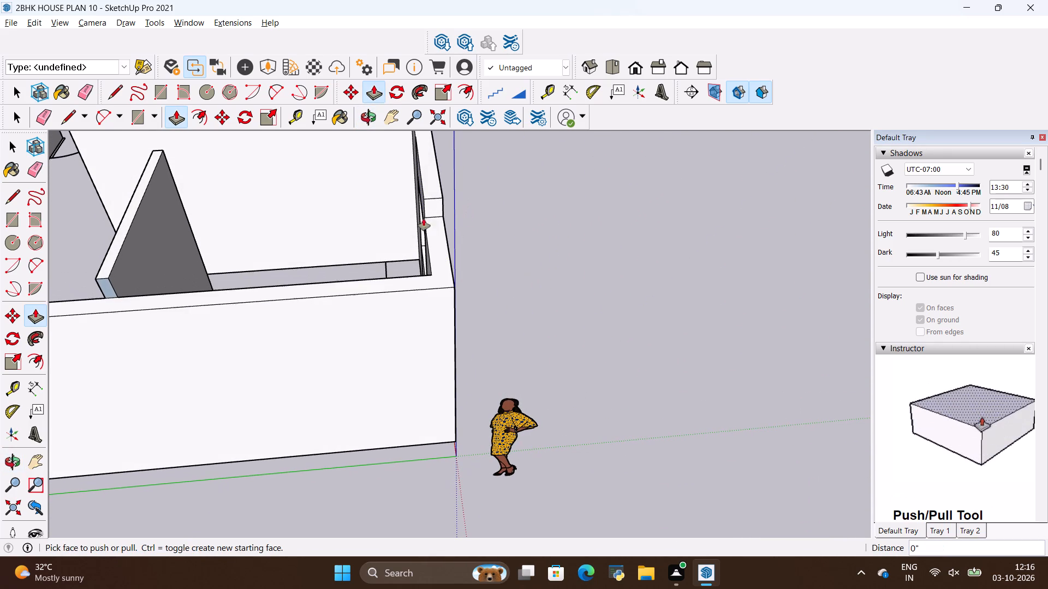
pyautogui.scroll(1, 444, 207)
pyautogui.click(437, 207)
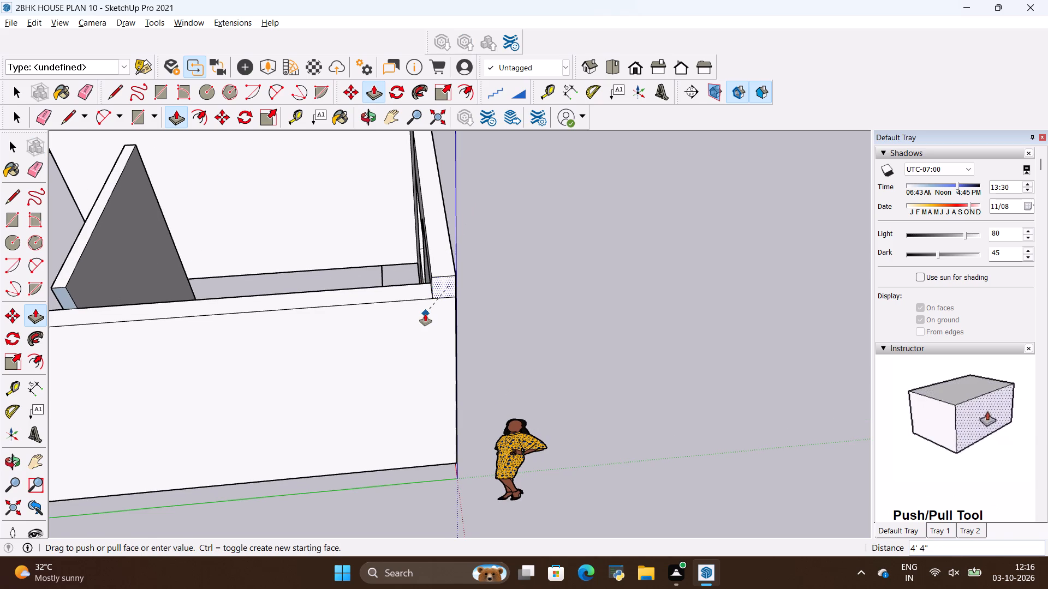
pyautogui.click(425, 314)
# Push/Pull the lowered top face of the adjoining side wall up 10 5/16" to the end wall's top.
pyautogui.moveTo(419, 283); pyautogui.dragTo(622, 239, button='middle')
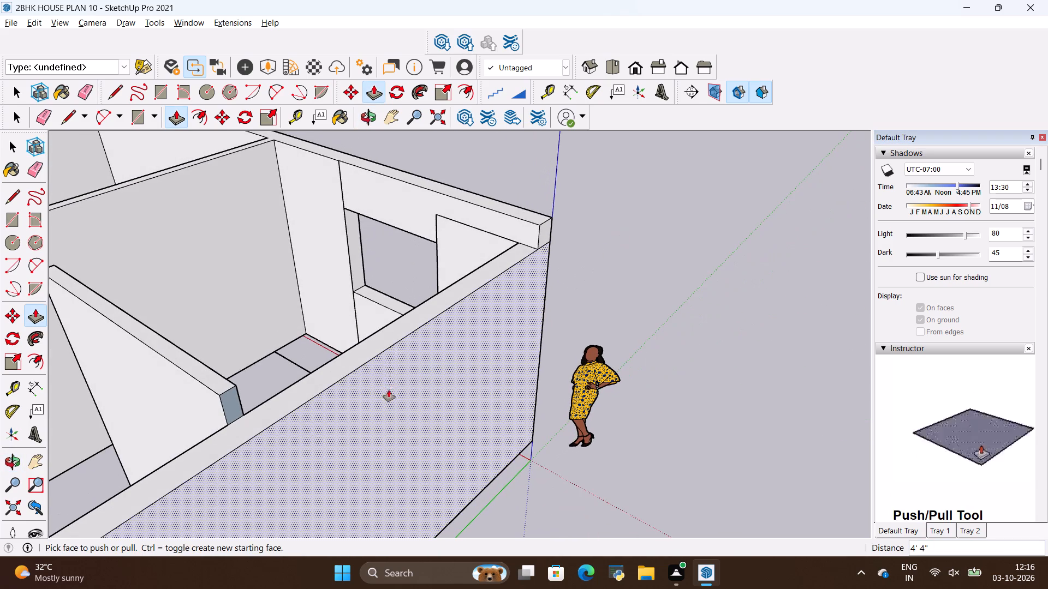
pyautogui.moveTo(297, 431); pyautogui.dragTo(323, 371, button='middle')
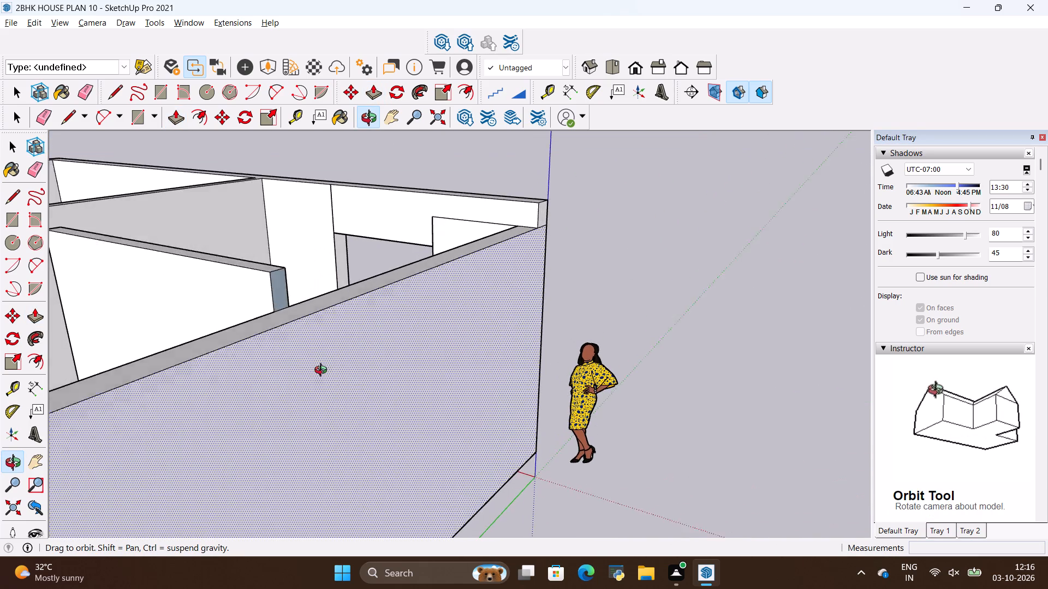
pyautogui.moveTo(323, 371); pyautogui.dragTo(319, 390, button='middle')
pyautogui.click(307, 341)
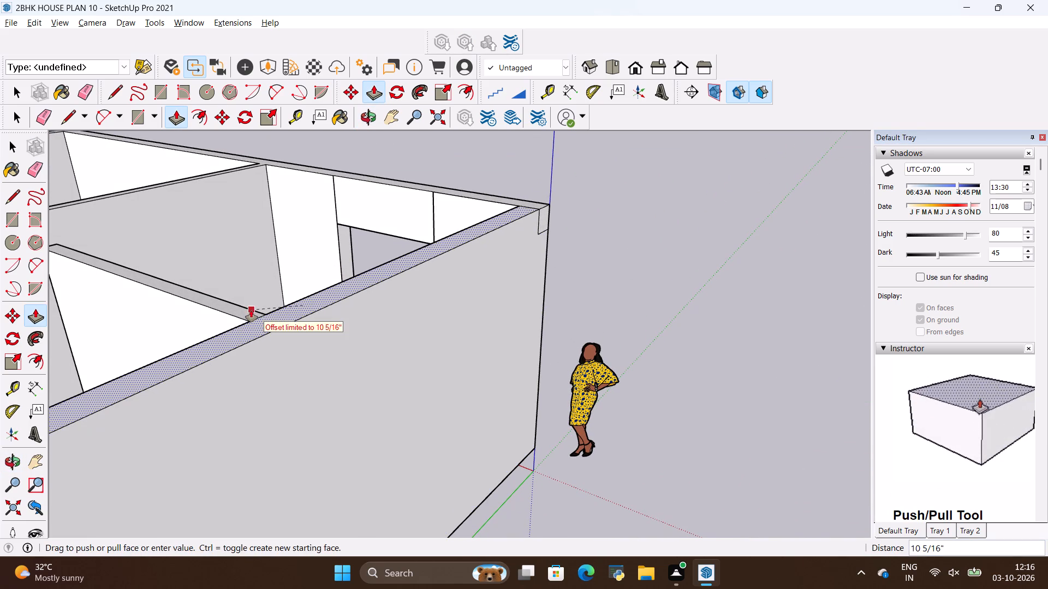
pyautogui.click(250, 309)
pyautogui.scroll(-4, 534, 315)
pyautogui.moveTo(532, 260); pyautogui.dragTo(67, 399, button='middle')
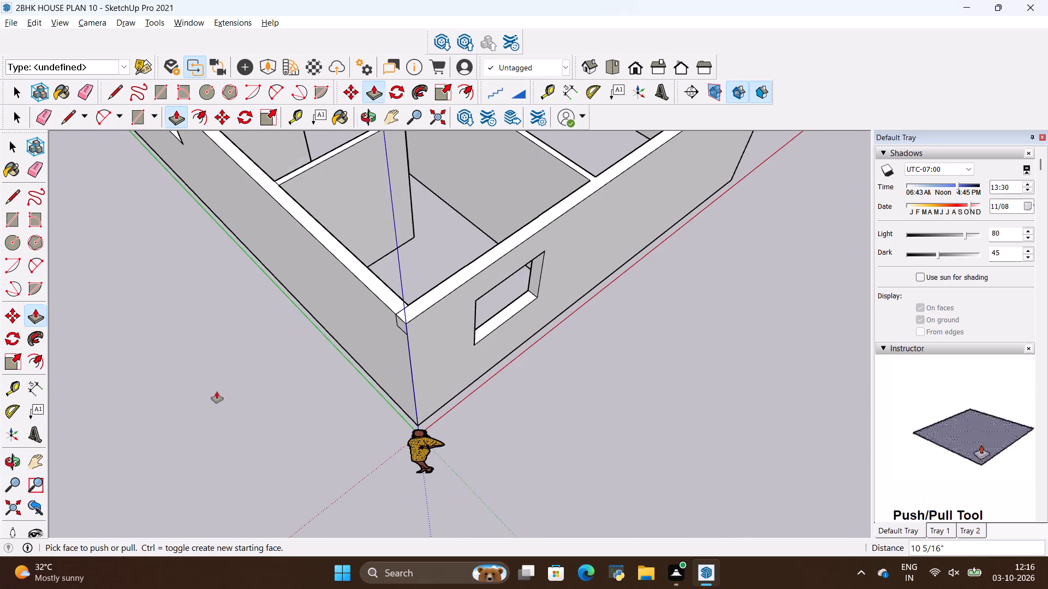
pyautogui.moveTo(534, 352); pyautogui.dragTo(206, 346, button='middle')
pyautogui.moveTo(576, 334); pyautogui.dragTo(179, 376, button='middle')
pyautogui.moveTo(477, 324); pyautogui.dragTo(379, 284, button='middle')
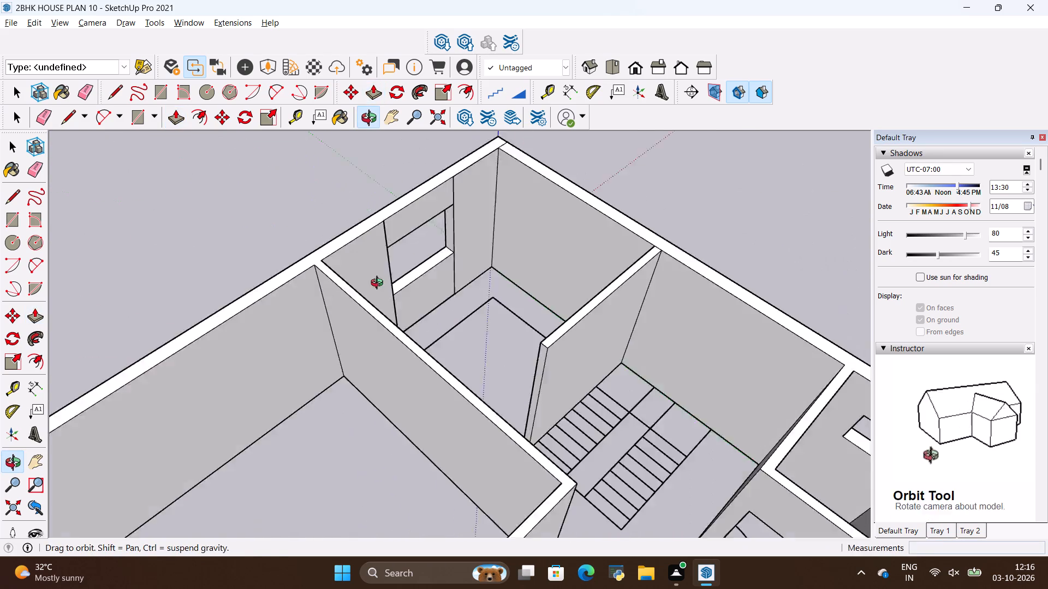
# Erase the vertical seam edge beside the window on the end wall's inner face near the origin corner.
pyautogui.moveTo(379, 284); pyautogui.dragTo(354, 273, button='middle')
pyautogui.scroll(6, 431, 213)
pyautogui.press('e')
pyautogui.moveTo(378, 227); pyautogui.dragTo(359, 240)
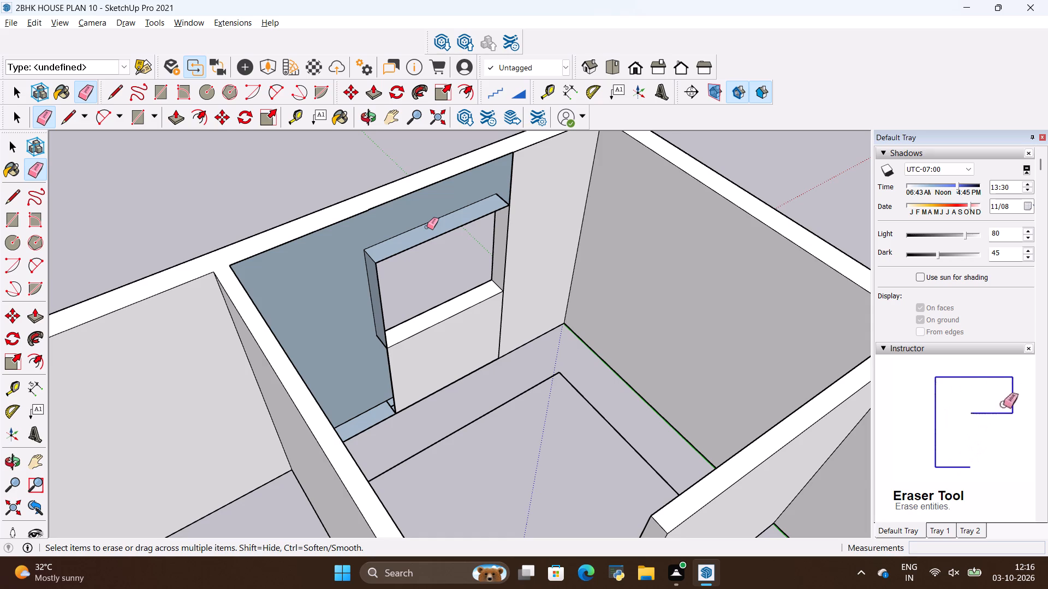
# Draw a rectangle about 10' by 9' over the missing inner wall face, from its bottom corner to the seam's top end.
pyautogui.press('r')
pyautogui.scroll(1, 436, 291)
pyautogui.moveTo(470, 344); pyautogui.dragTo(345, 356, button='middle')
pyautogui.scroll(1, 295, 394)
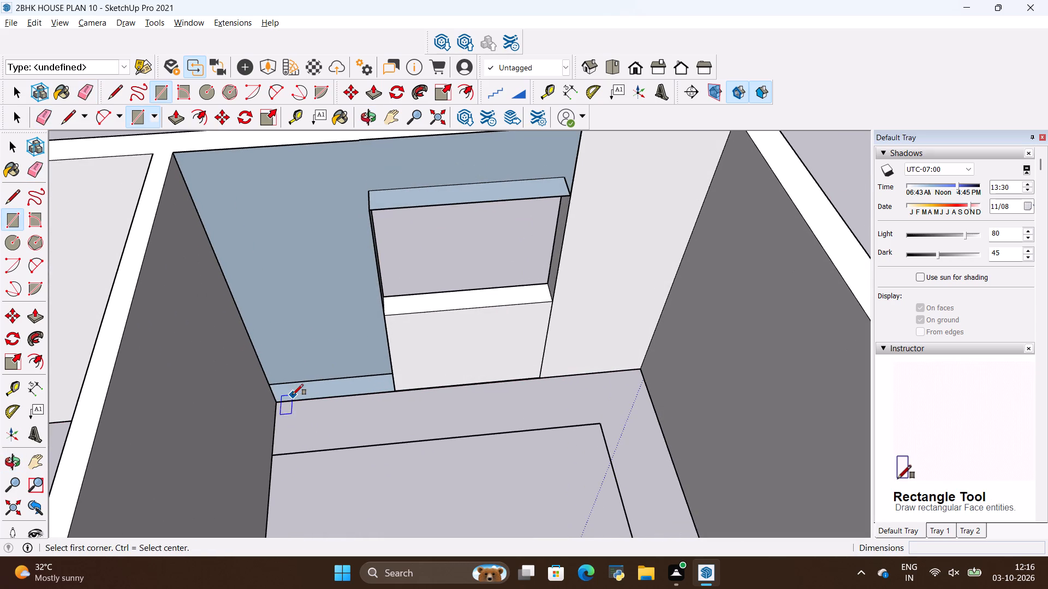
pyautogui.click(275, 402)
pyautogui.scroll(-4, 443, 409)
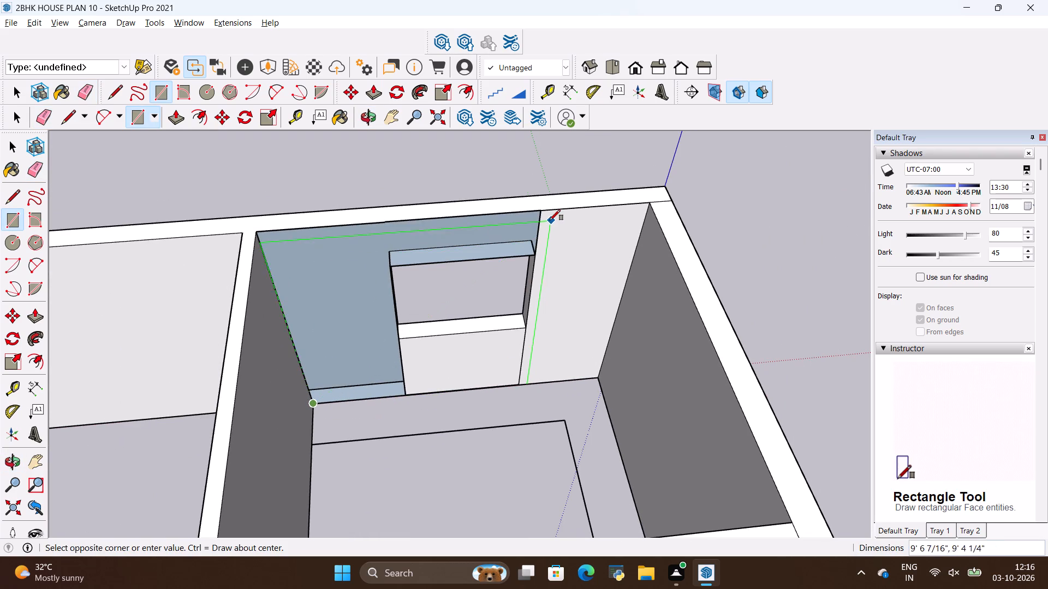
pyautogui.click(544, 213)
# Erase the unwanted horizontal face covering the rooms at wall-top level.
pyautogui.rightClick(542, 308)
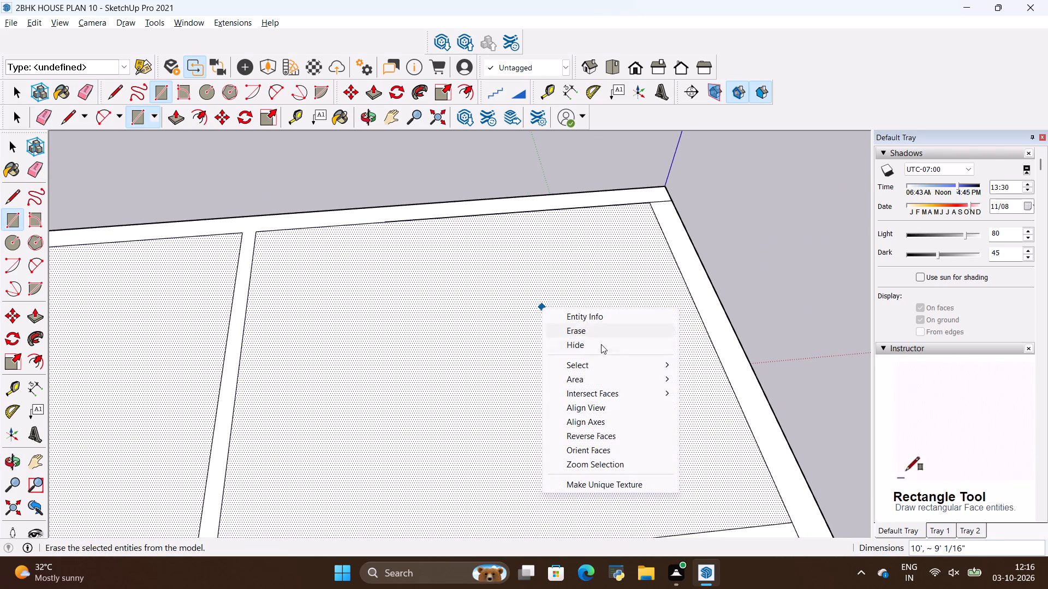
pyautogui.click(593, 332)
# Erase the two vertical seam edges running along the window's sides on the inner wall face.
pyautogui.scroll(5, 530, 218)
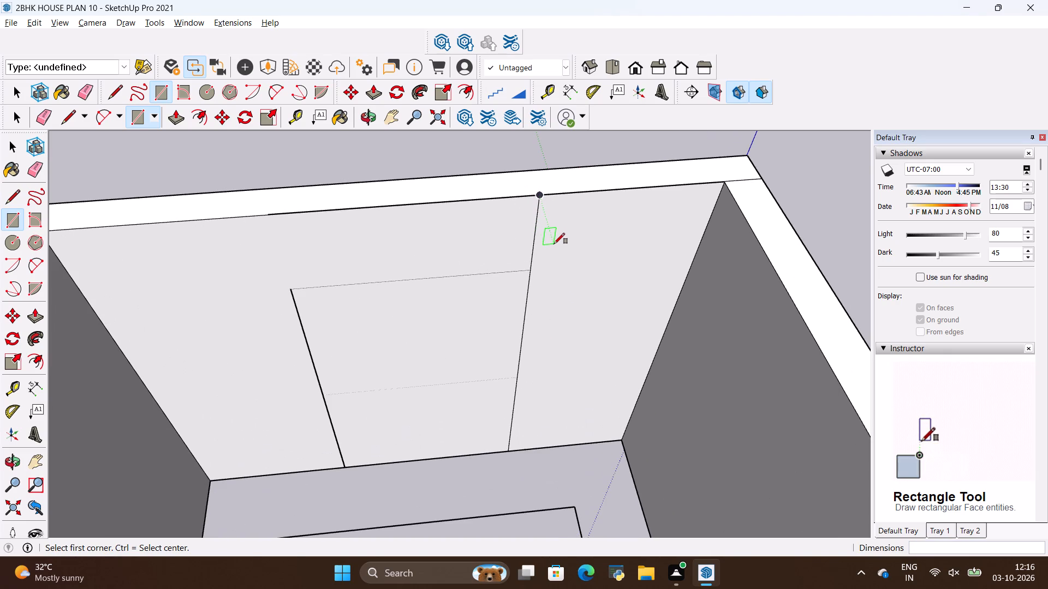
pyautogui.press('e')
pyautogui.moveTo(552, 238); pyautogui.dragTo(517, 236)
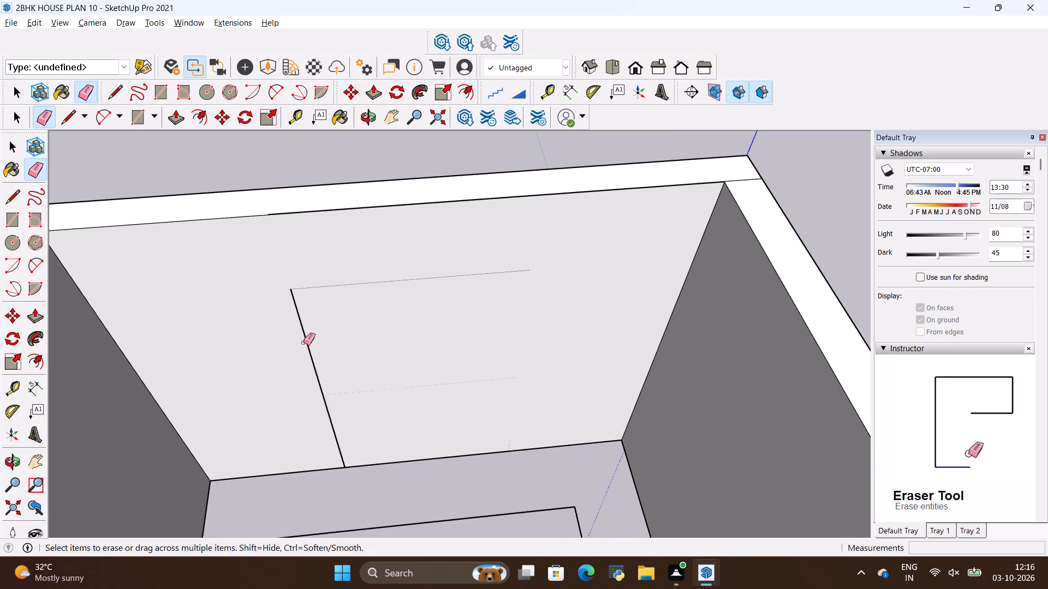
pyautogui.moveTo(329, 375); pyautogui.dragTo(308, 395)
# Redraw the 5' by 4' window rectangle on the inner wall face between the remaining window lines.
pyautogui.scroll(5, 343, 308)
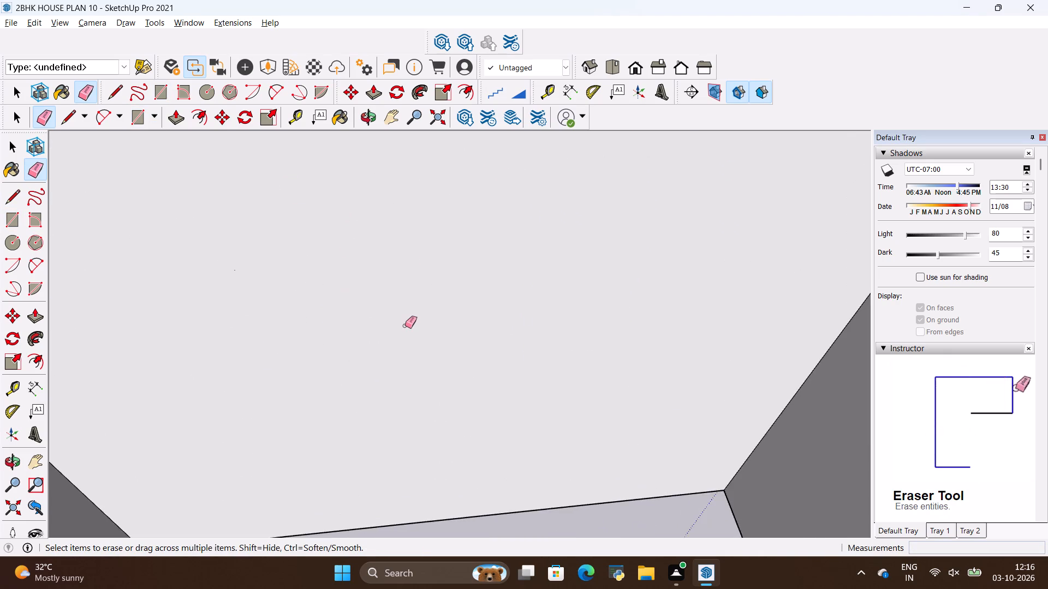
pyautogui.scroll(-8, 406, 326)
pyautogui.press('r')
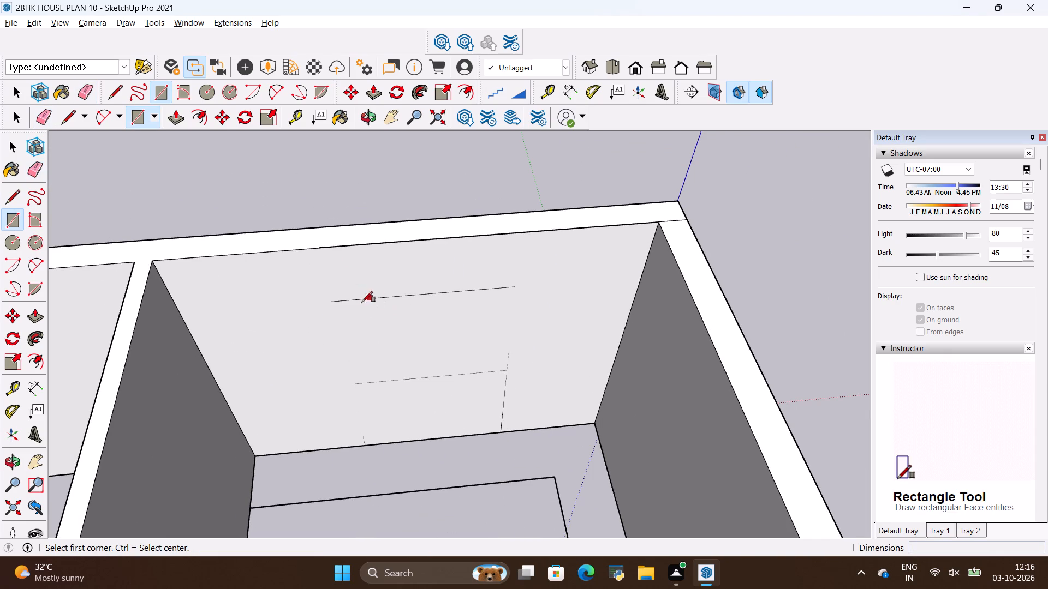
pyautogui.click(331, 305)
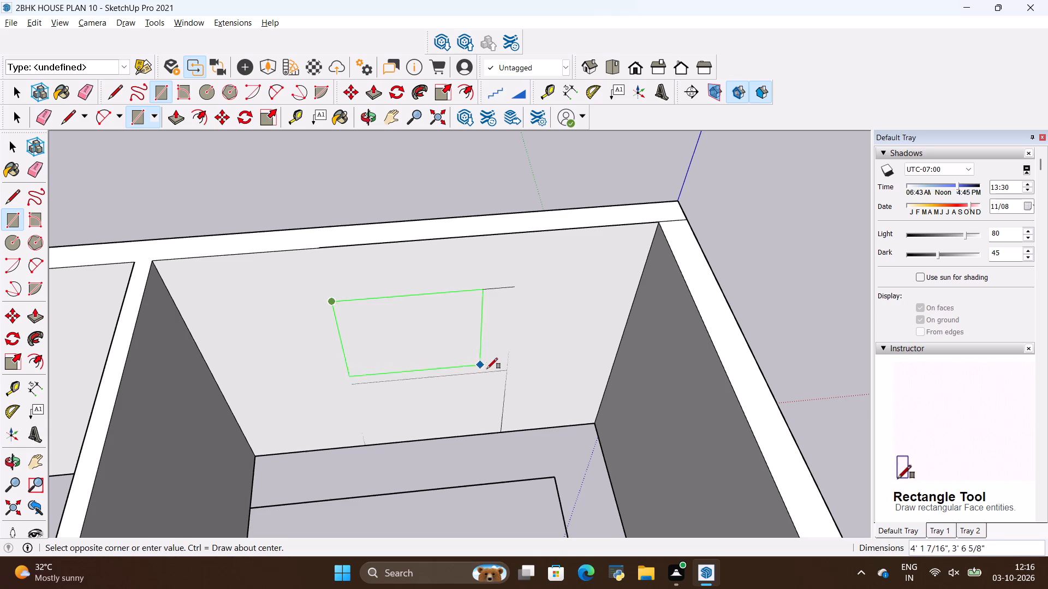
pyautogui.click(504, 371)
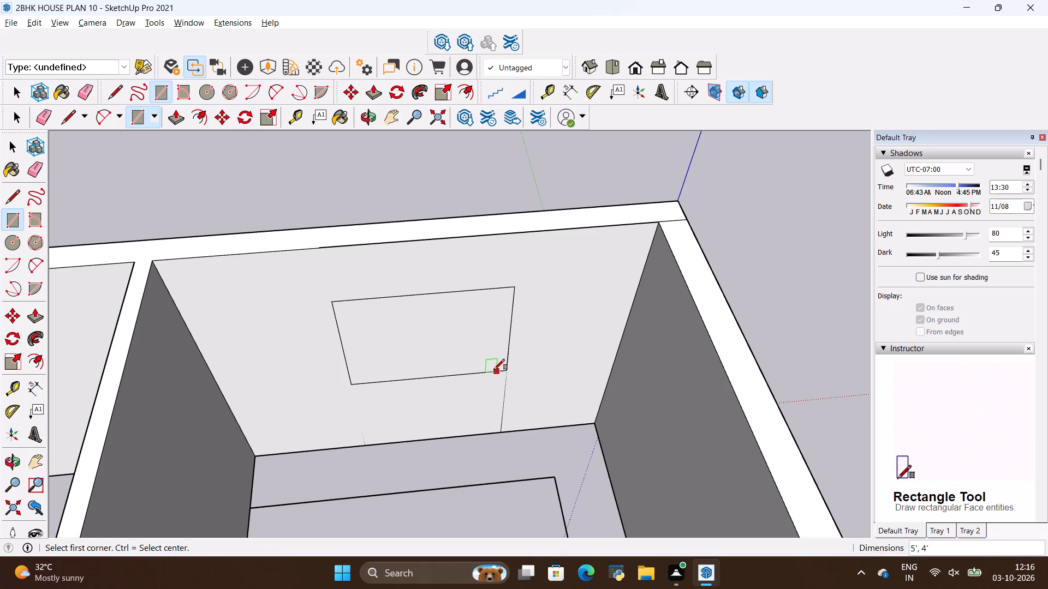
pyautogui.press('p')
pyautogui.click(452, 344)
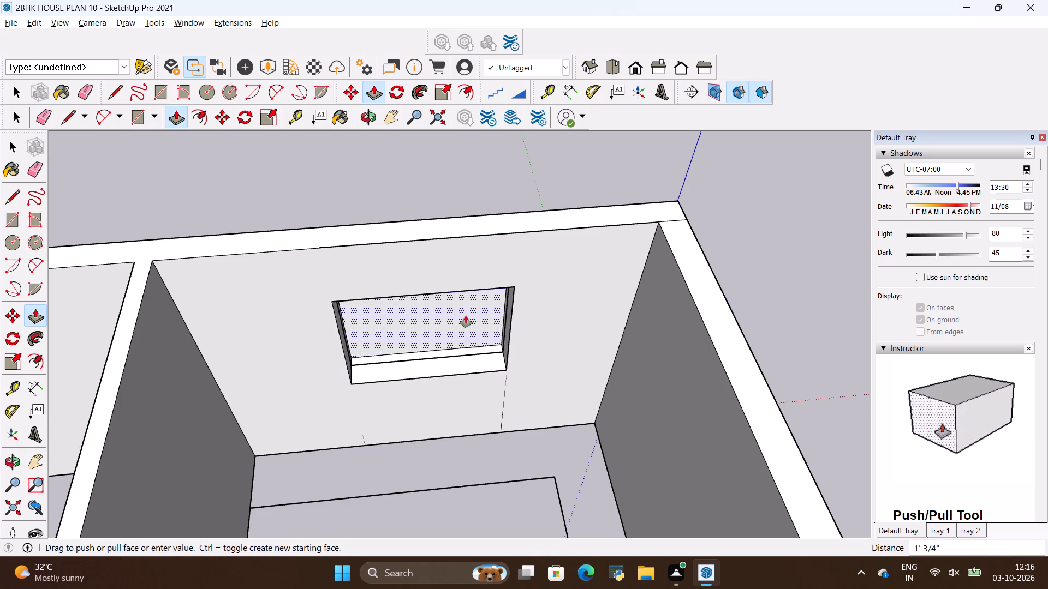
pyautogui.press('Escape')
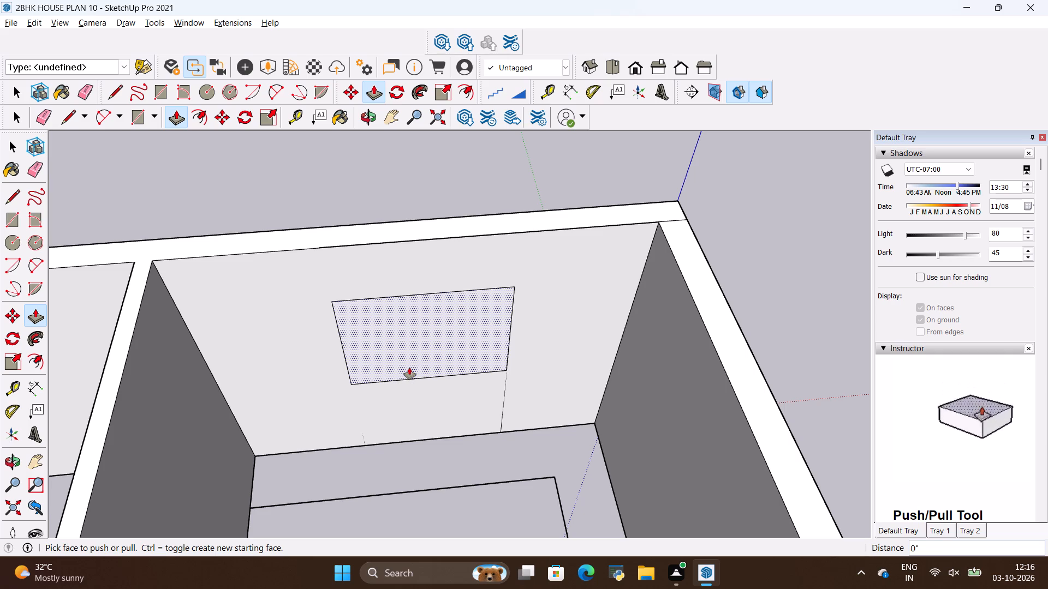
# Erase the redrawn window rectangle's face to open the window through the wall.
pyautogui.rightClick(409, 368)
pyautogui.click(445, 388)
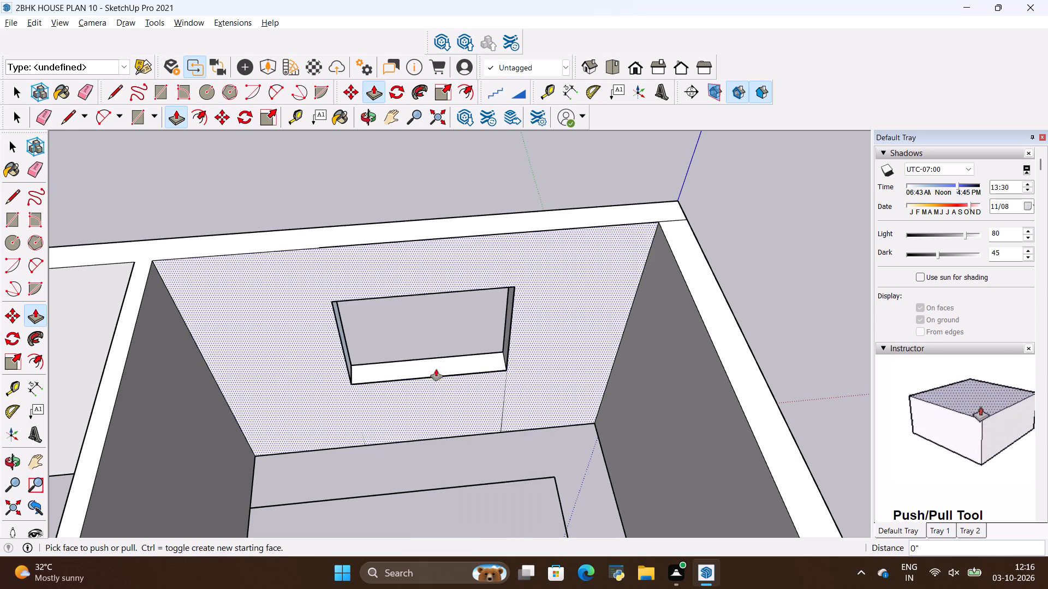
# Erase the two leftover vertical seam lines below the window's corners on the inner wall face.
pyautogui.moveTo(447, 353); pyautogui.dragTo(629, 325, button='middle')
pyautogui.scroll(1, 552, 368)
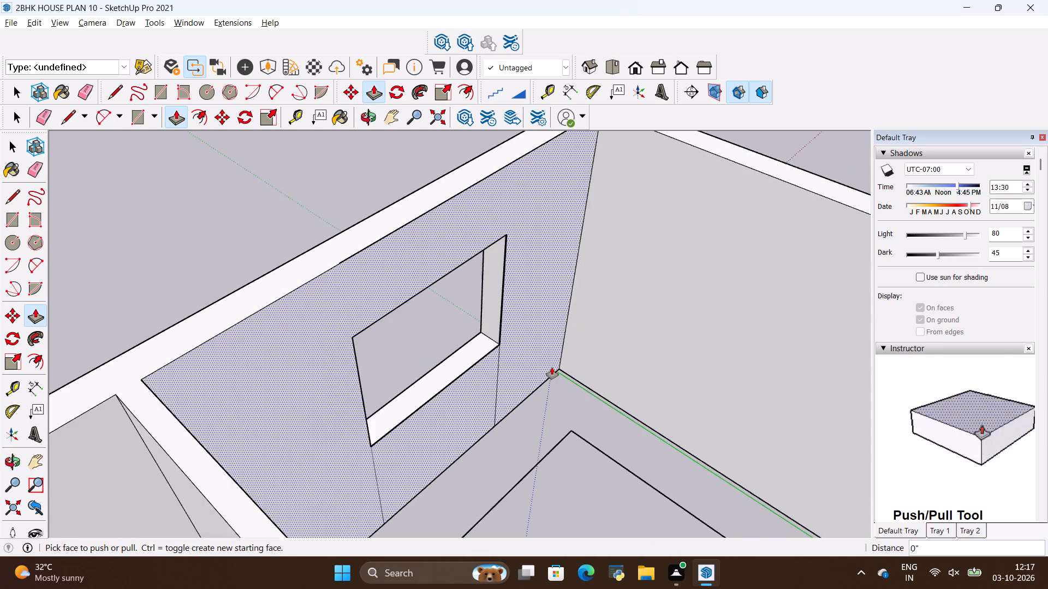
pyautogui.scroll(1, 552, 368)
pyautogui.press('e')
pyautogui.moveTo(511, 371); pyautogui.dragTo(469, 396)
pyautogui.moveTo(366, 478); pyautogui.dragTo(334, 502)
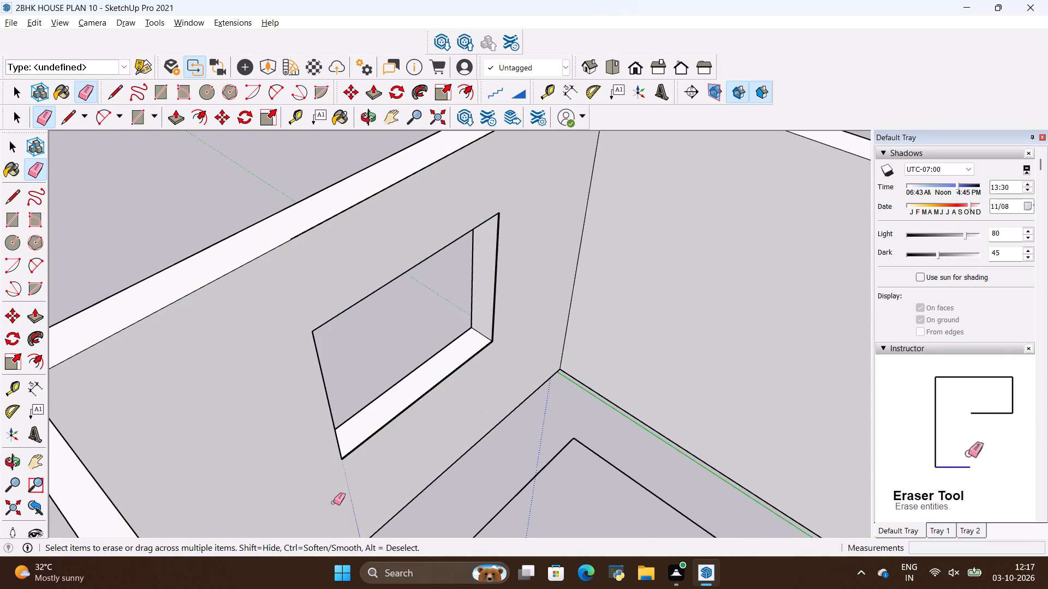
pyautogui.moveTo(334, 502); pyautogui.dragTo(329, 504)
# Reverse the thin strip face between the window's side jamb and the inner wall face.
pyautogui.scroll(20, 557, 213)
pyautogui.scroll(1, 557, 213)
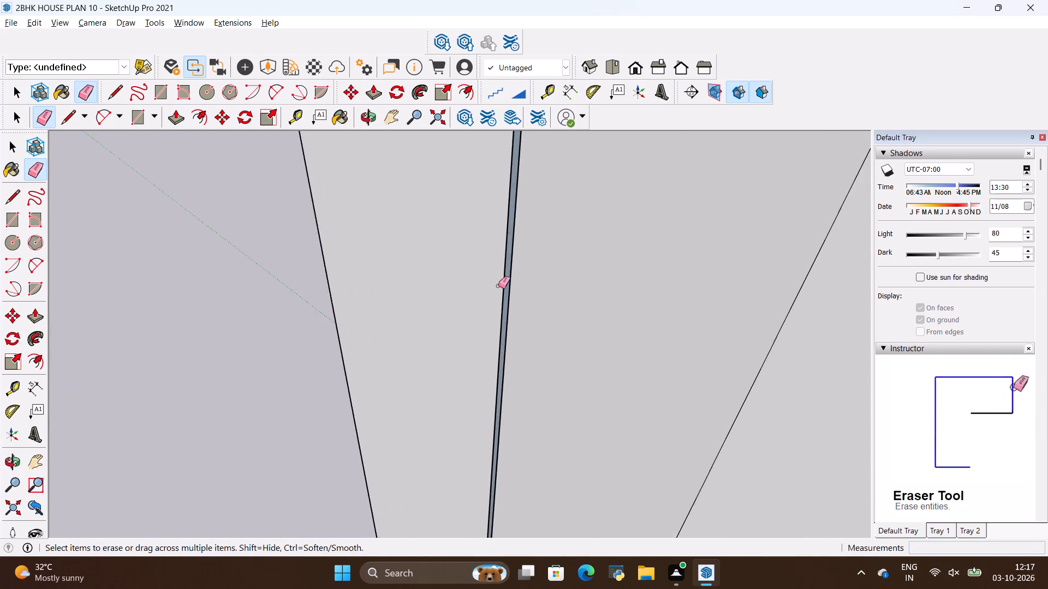
pyautogui.scroll(15, 498, 286)
pyautogui.scroll(-8, 492, 334)
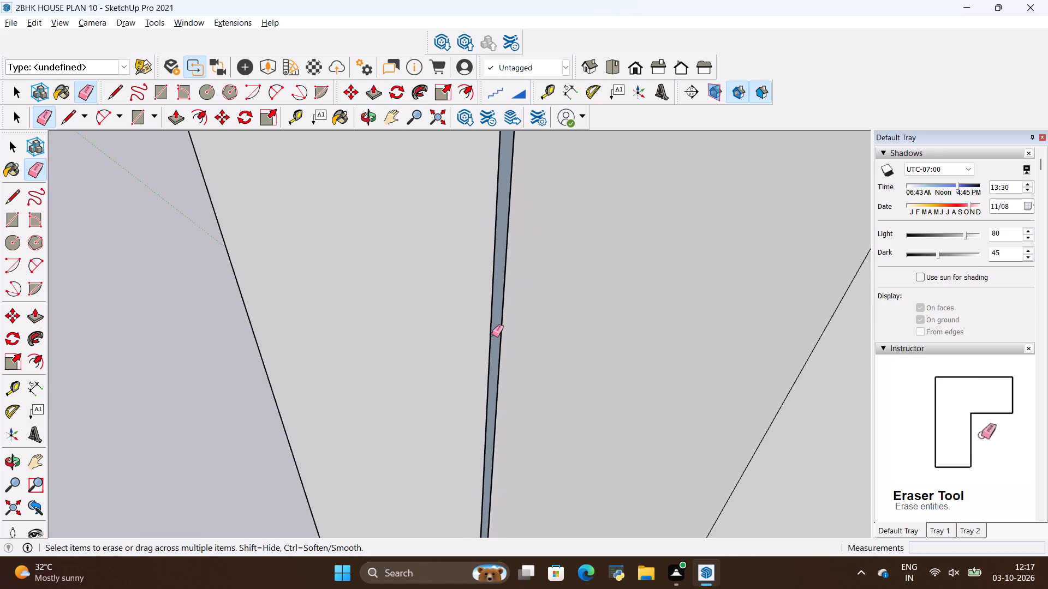
pyautogui.scroll(8, 492, 334)
pyautogui.scroll(-3, 495, 332)
pyautogui.rightClick(496, 332)
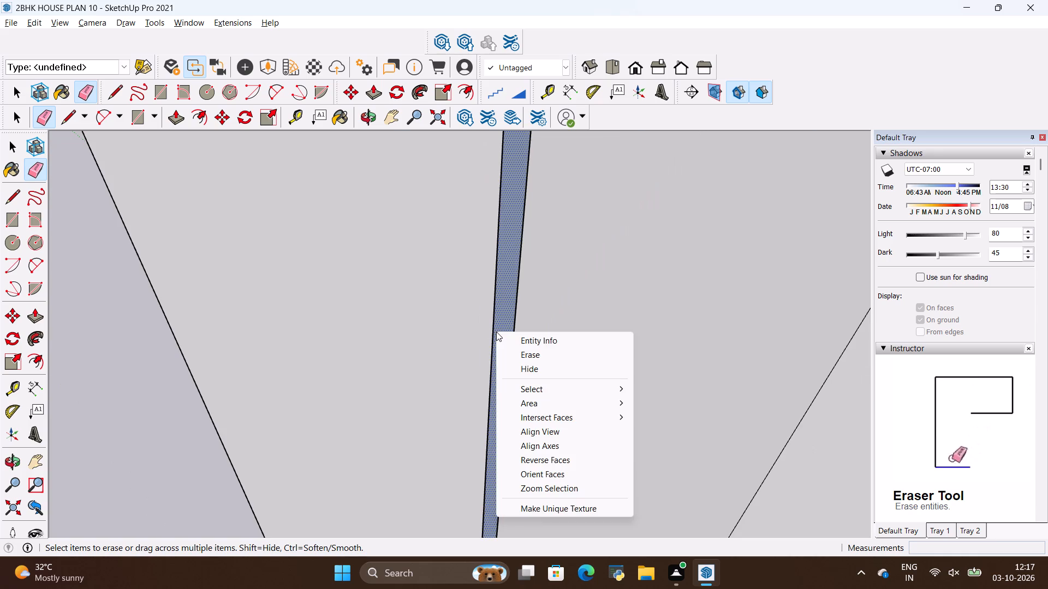
pyautogui.click(561, 460)
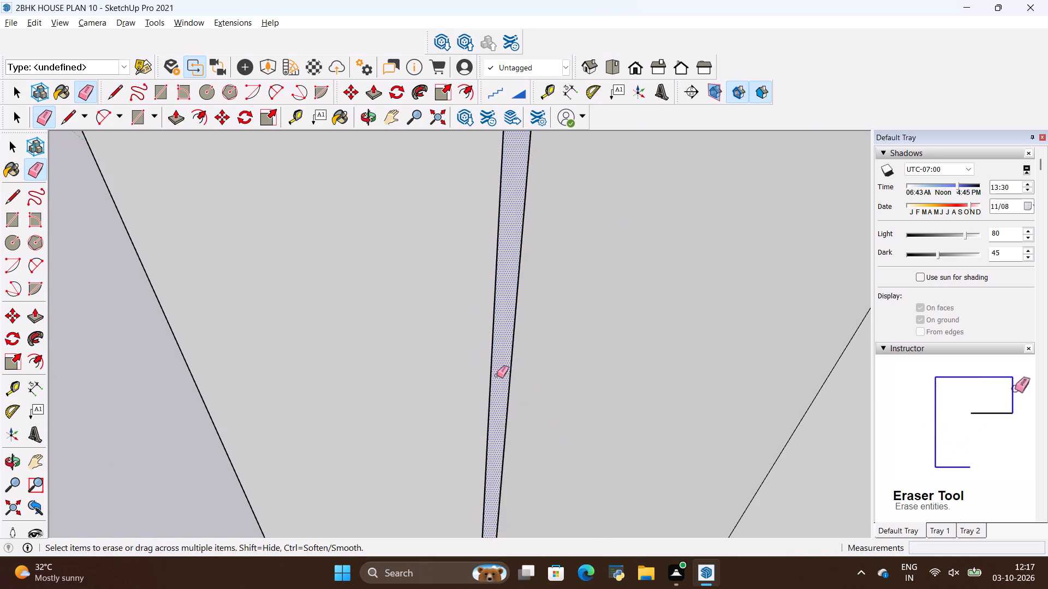
# Erase the thin strip's inner edge so it merges with the window's side jamb.
pyautogui.press('e')
pyautogui.moveTo(497, 375); pyautogui.dragTo(480, 374)
pyautogui.scroll(-5, 526, 391)
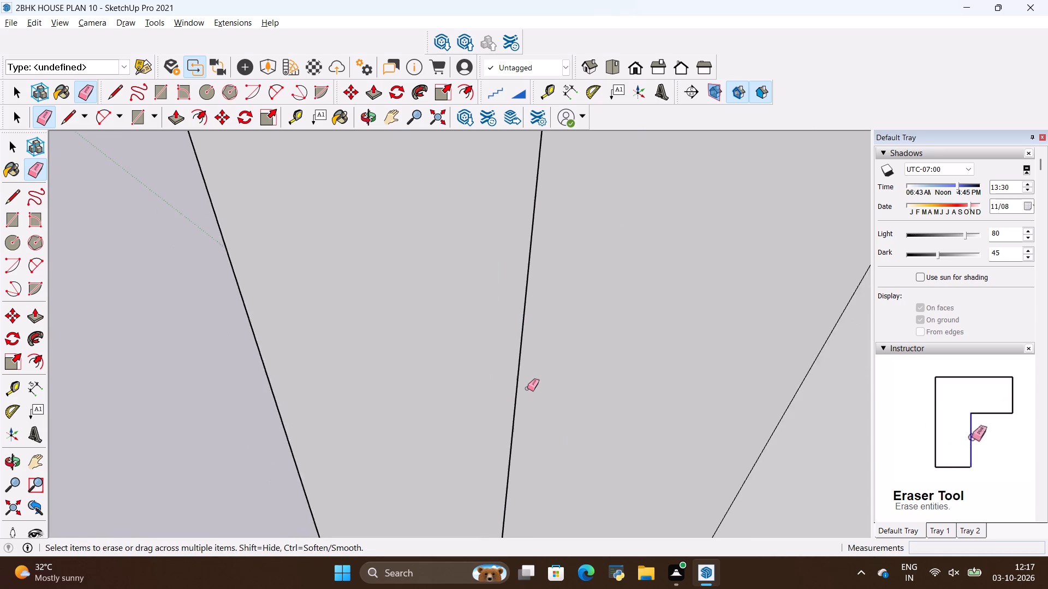
# Erase the extra edge of the thin strip along the window's sill.
pyautogui.scroll(-20, 527, 388)
pyautogui.scroll(-10, 527, 388)
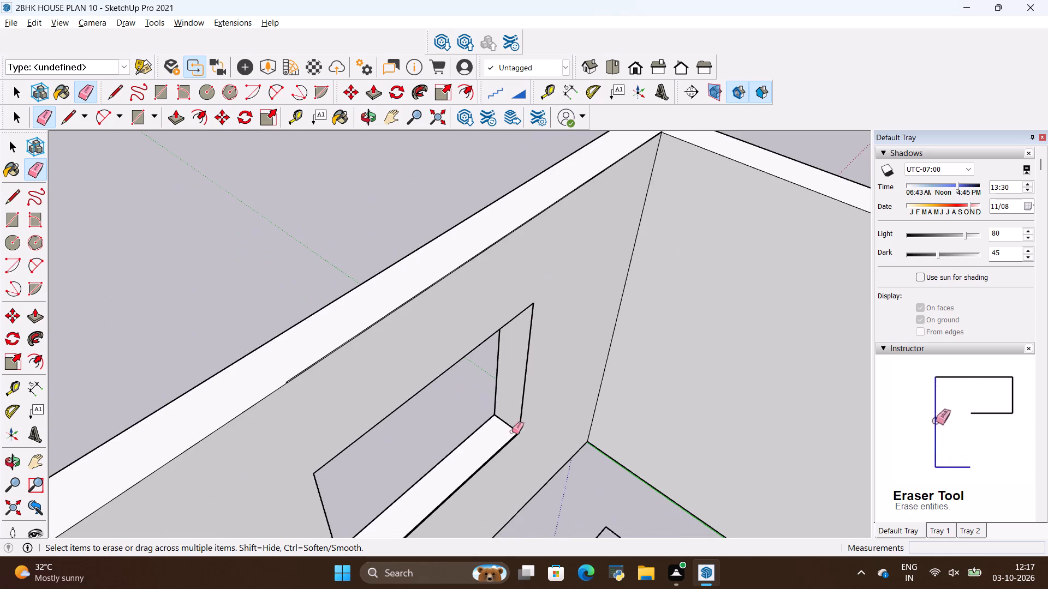
pyautogui.scroll(20, 488, 467)
pyautogui.scroll(11, 488, 467)
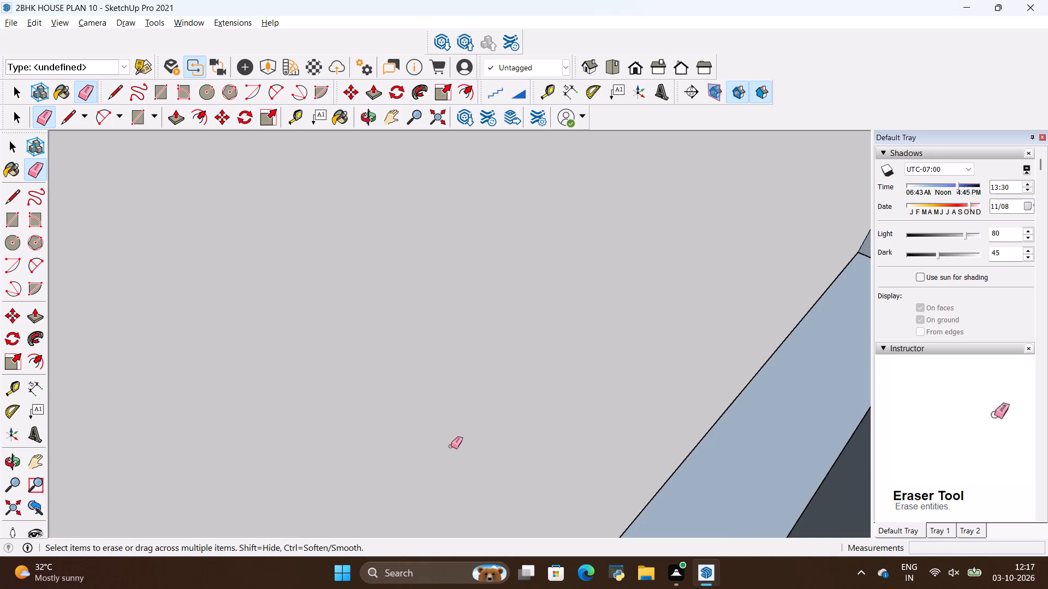
pyautogui.scroll(-4, 451, 446)
pyautogui.moveTo(440, 429); pyautogui.dragTo(448, 431)
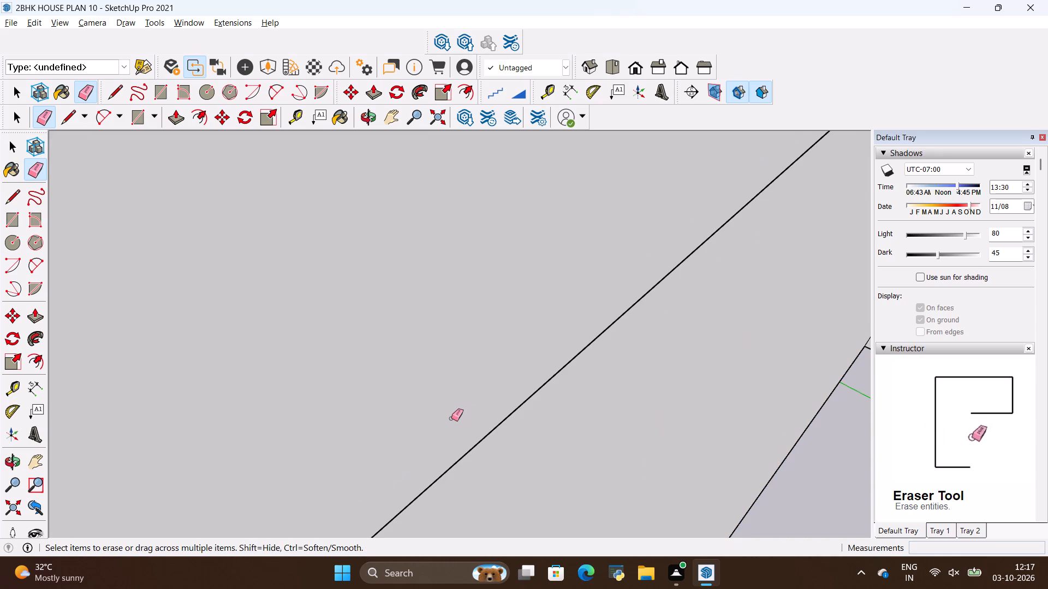
pyautogui.scroll(-20, 451, 418)
pyautogui.scroll(-5, 451, 418)
pyautogui.scroll(-5, 624, 400)
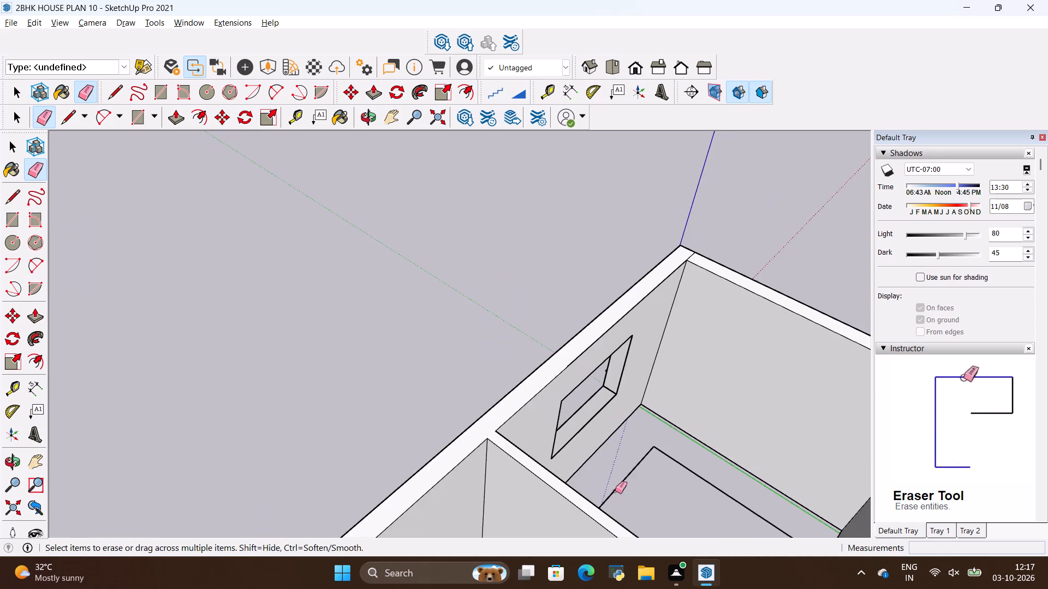
# Examine the whole house model from several sides, checking the walls and window openings.
pyautogui.moveTo(615, 492); pyautogui.dragTo(490, 396, button='middle')
pyautogui.scroll(-12, 489, 395)
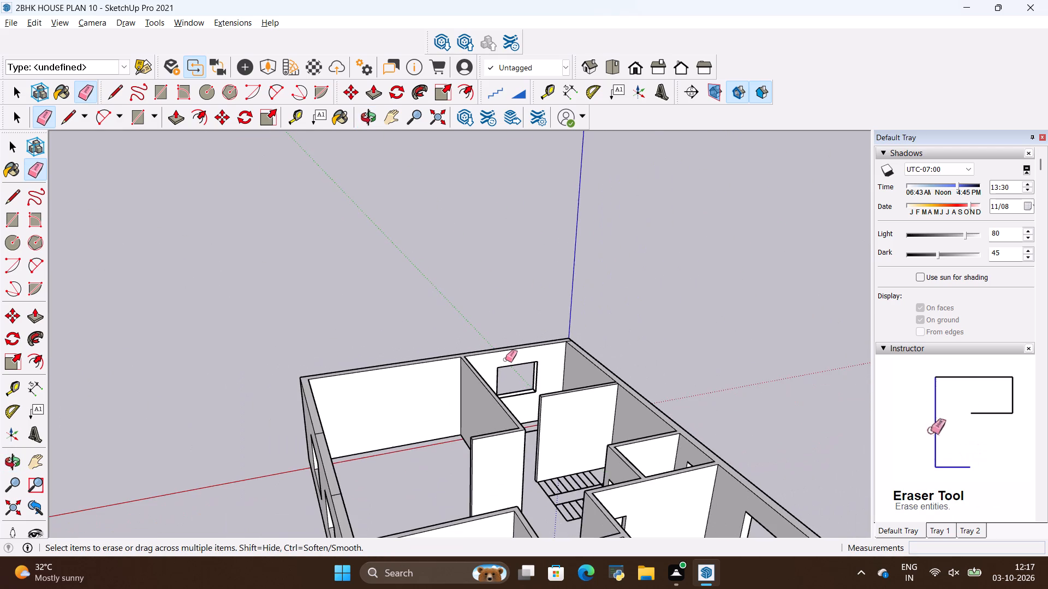
pyautogui.scroll(-5, 504, 357)
pyautogui.scroll(1, 365, 432)
pyautogui.moveTo(366, 434); pyautogui.dragTo(463, 432, button='middle')
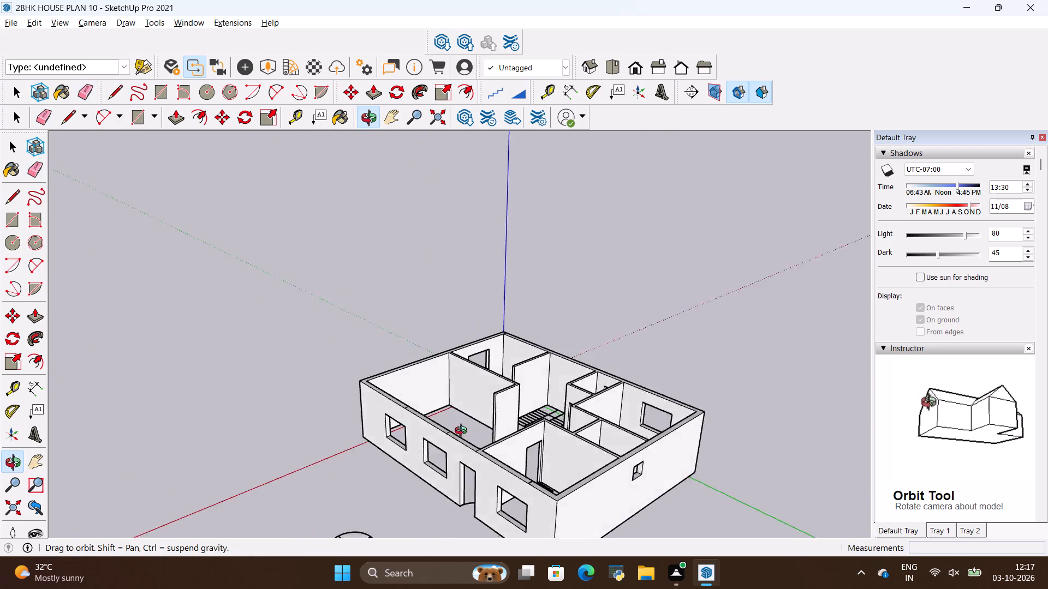
pyautogui.moveTo(463, 432); pyautogui.dragTo(713, 557, button='middle')
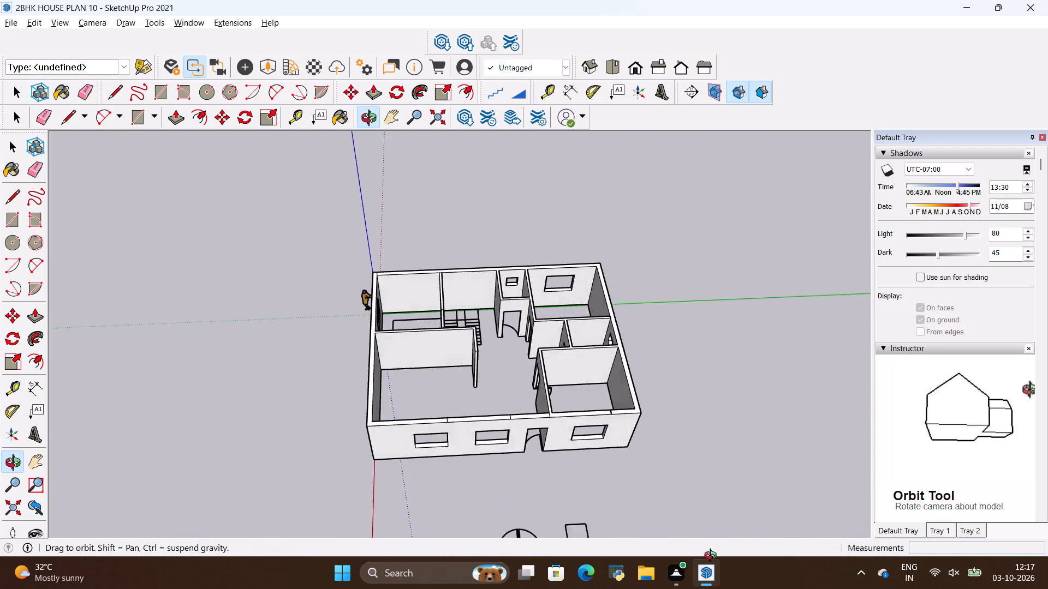
pyautogui.moveTo(713, 557); pyautogui.dragTo(661, 501, button='middle')
pyautogui.moveTo(661, 501); pyautogui.dragTo(696, 498, button='middle')
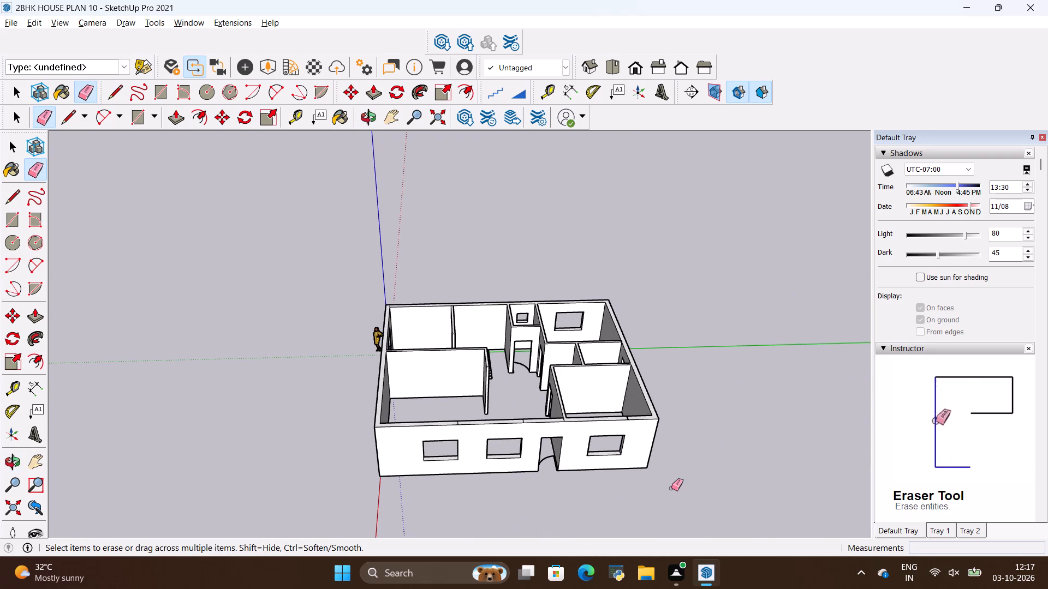
pyautogui.moveTo(665, 487); pyautogui.dragTo(297, 491, button='middle')
pyautogui.moveTo(464, 450); pyautogui.dragTo(383, 493, button='middle')
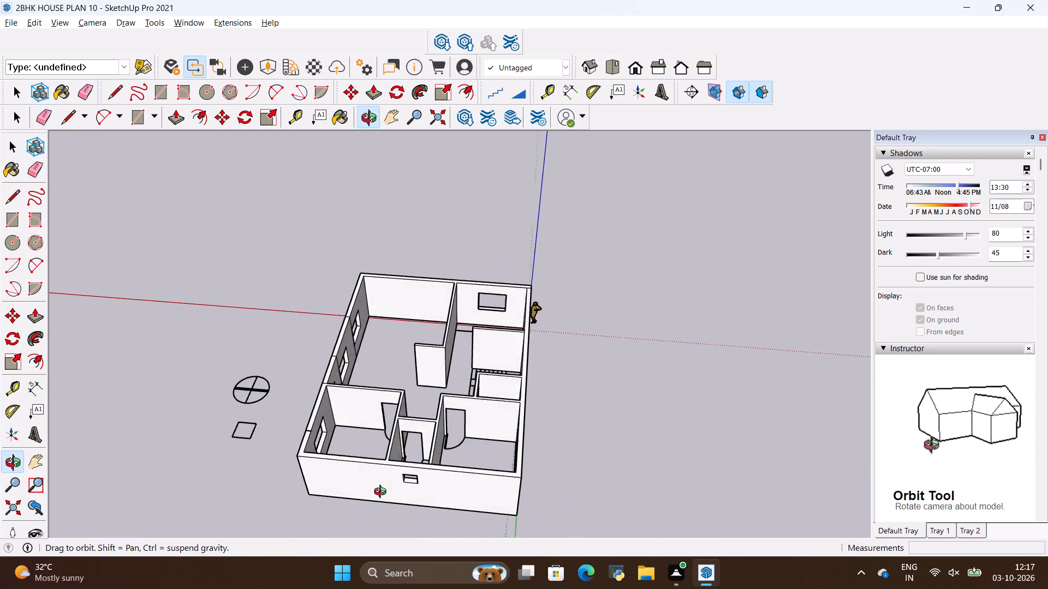
pyautogui.moveTo(383, 493); pyautogui.dragTo(380, 495, button='middle')
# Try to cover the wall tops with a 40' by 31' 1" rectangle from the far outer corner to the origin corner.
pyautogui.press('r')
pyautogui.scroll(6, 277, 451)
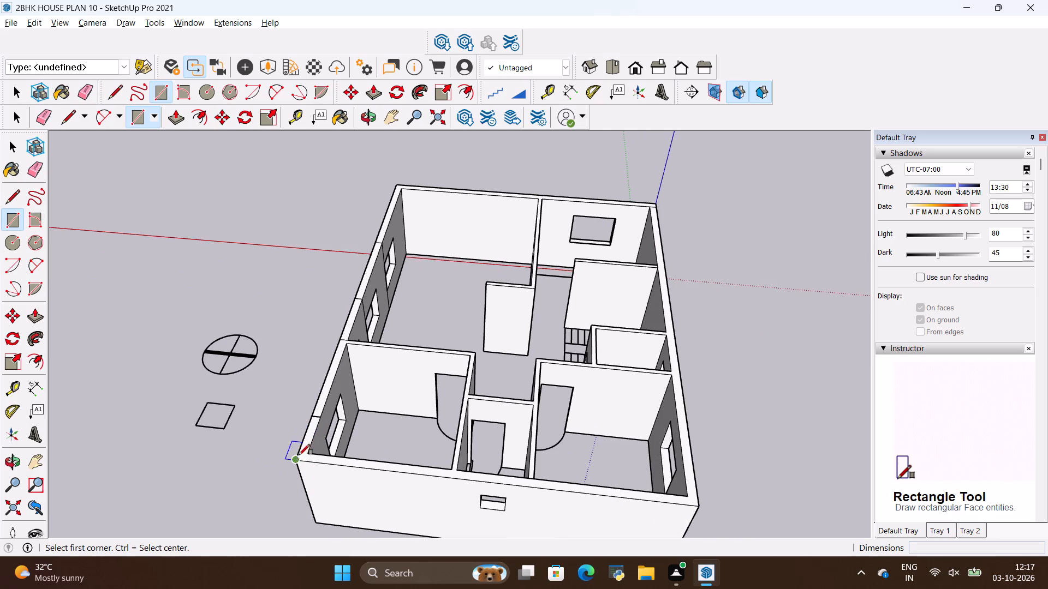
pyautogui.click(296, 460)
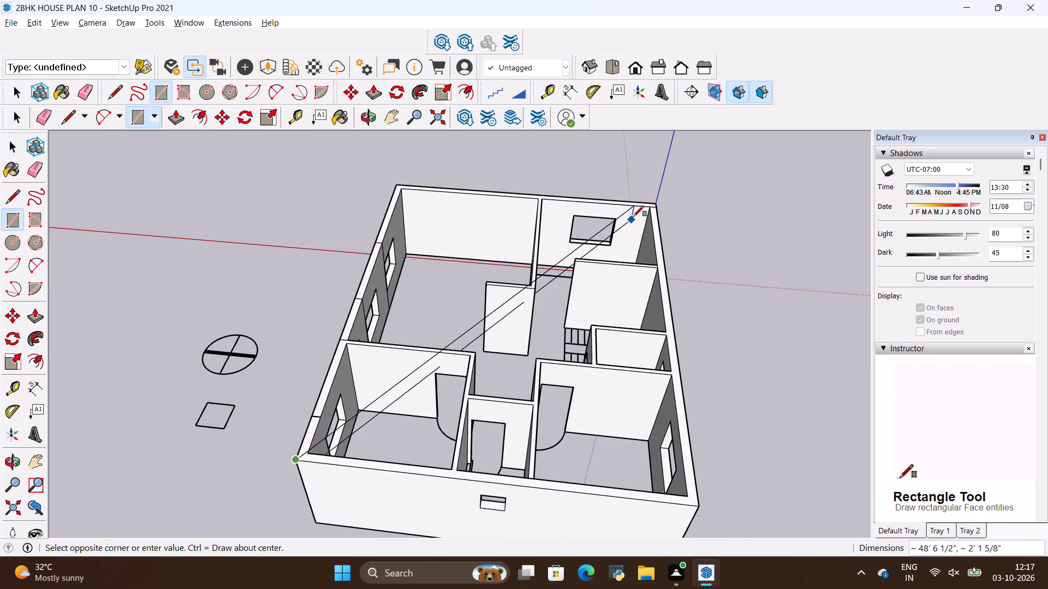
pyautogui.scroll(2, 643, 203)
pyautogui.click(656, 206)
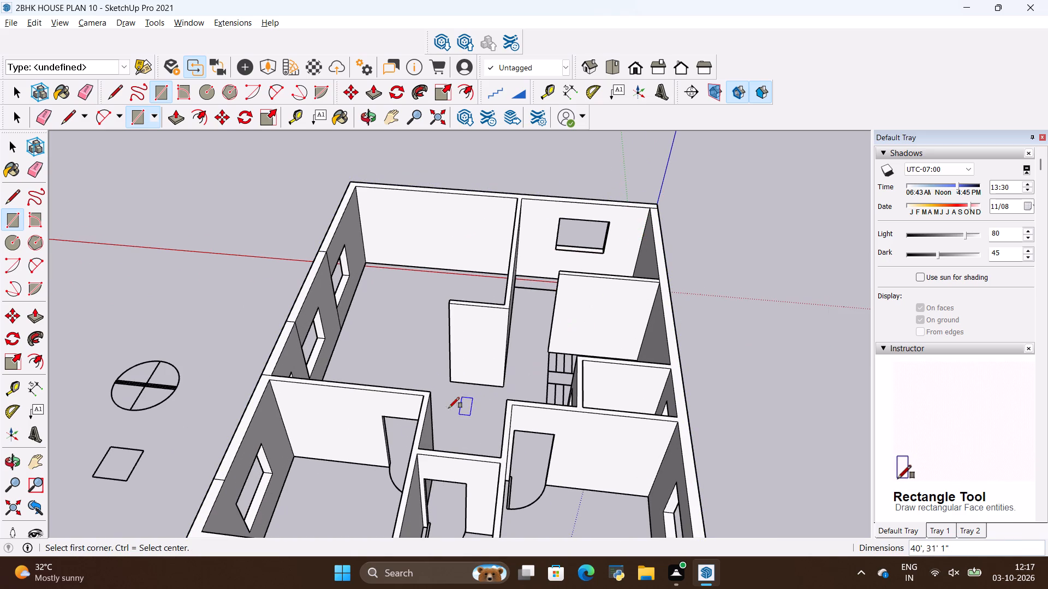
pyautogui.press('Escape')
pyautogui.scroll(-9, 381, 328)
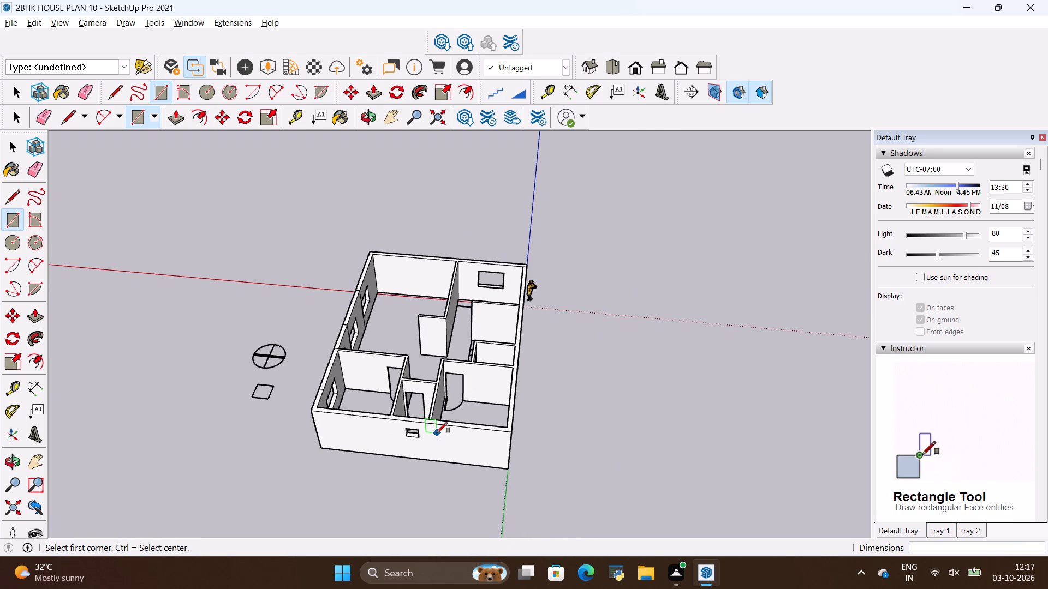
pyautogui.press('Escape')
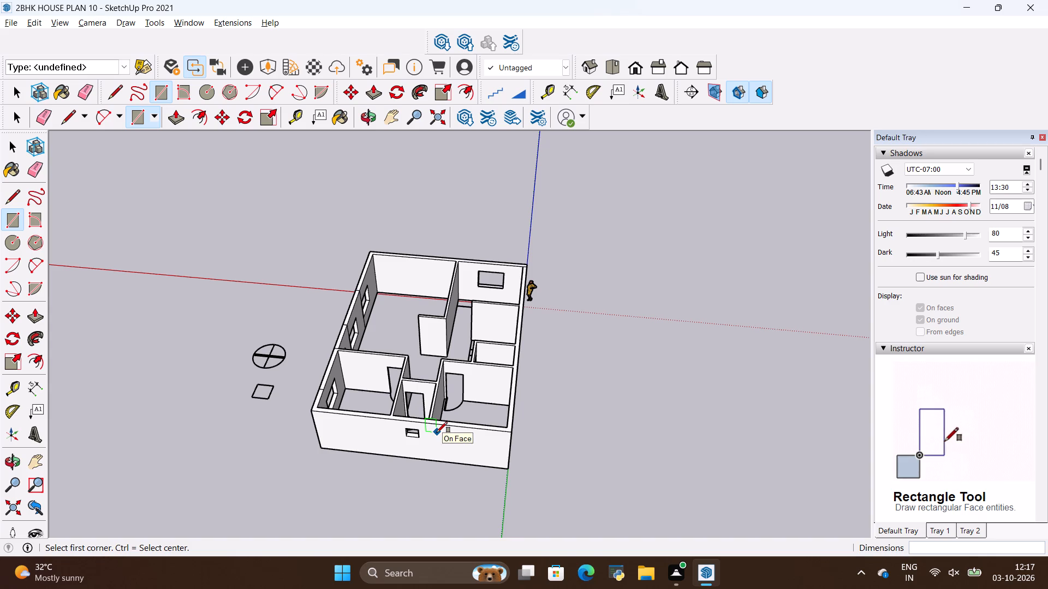
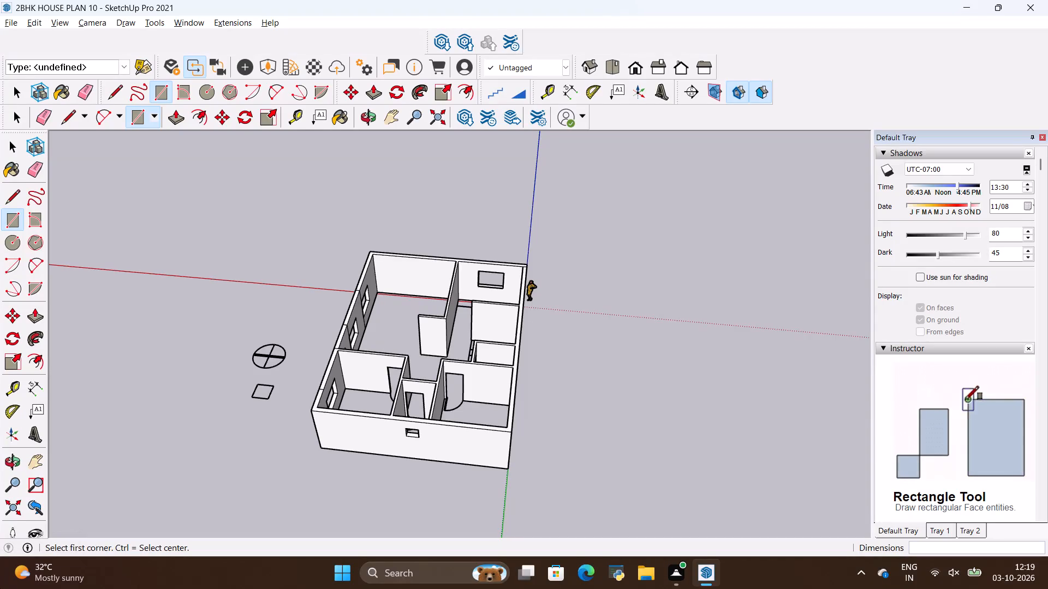
# Examine the house from above, from several sides and from underneath to check the wall tops and openings.
pyautogui.scroll(-1, 483, 441)
pyautogui.scroll(3, 431, 389)
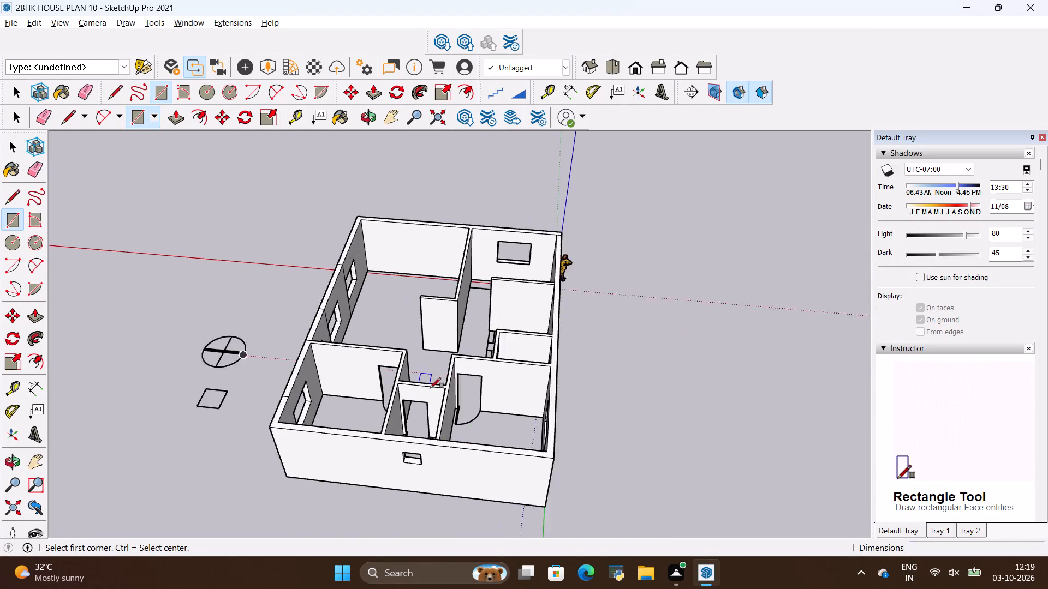
pyautogui.scroll(6, 430, 388)
pyautogui.scroll(-5, 481, 406)
pyautogui.moveTo(419, 495); pyautogui.dragTo(639, 454, button='middle')
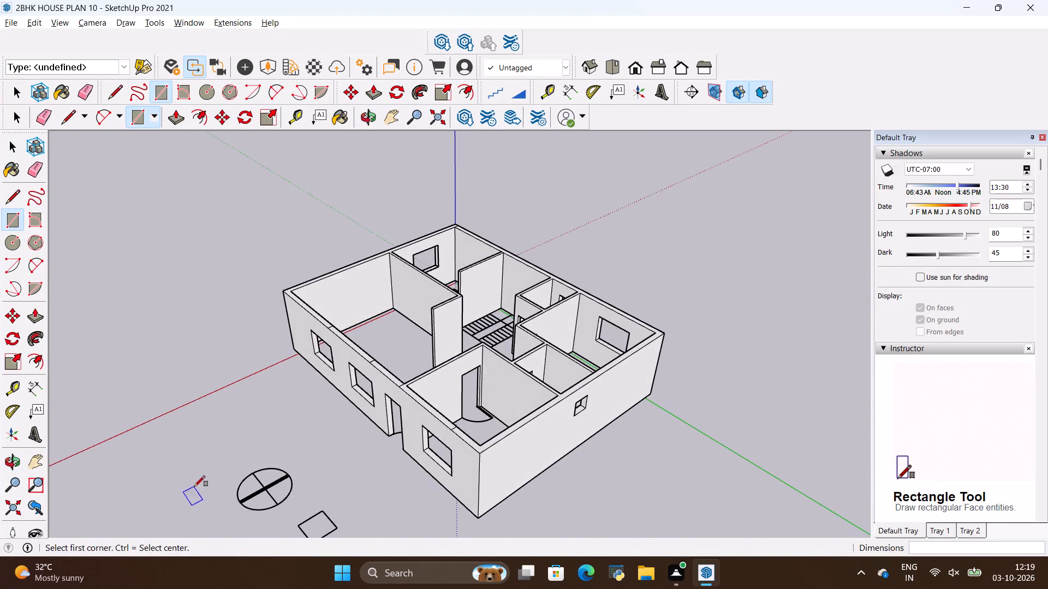
pyautogui.moveTo(199, 486); pyautogui.dragTo(776, 430, button='middle')
pyautogui.moveTo(367, 485); pyautogui.dragTo(381, 398, button='middle')
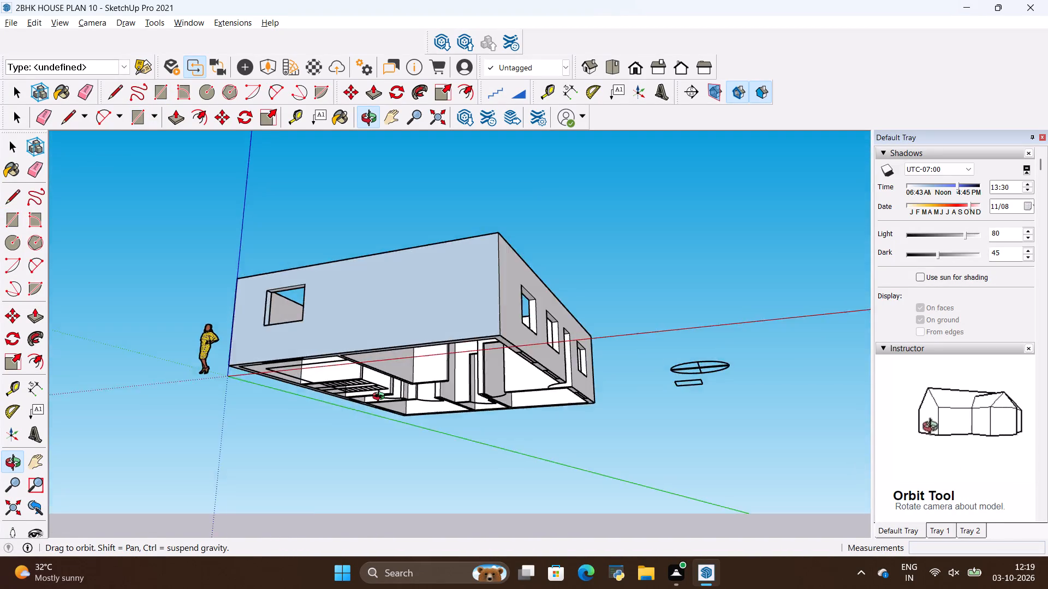
pyautogui.moveTo(381, 398); pyautogui.dragTo(543, 581, button='middle')
pyautogui.moveTo(519, 579); pyautogui.dragTo(321, 588, button='middle')
# Try to cover the wall tops with a 40' by 31' 1" rectangle from the origin's top outer corner to the opposite one.
pyautogui.moveTo(581, 490); pyautogui.dragTo(434, 524, button='middle')
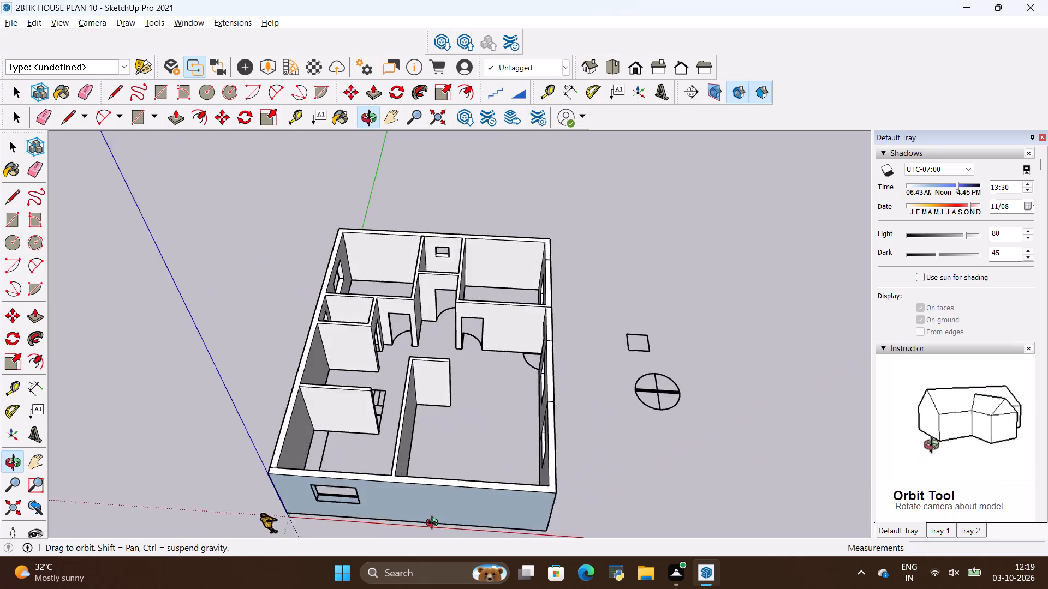
pyautogui.moveTo(434, 524); pyautogui.dragTo(350, 520, button='middle')
pyautogui.scroll(4, 280, 468)
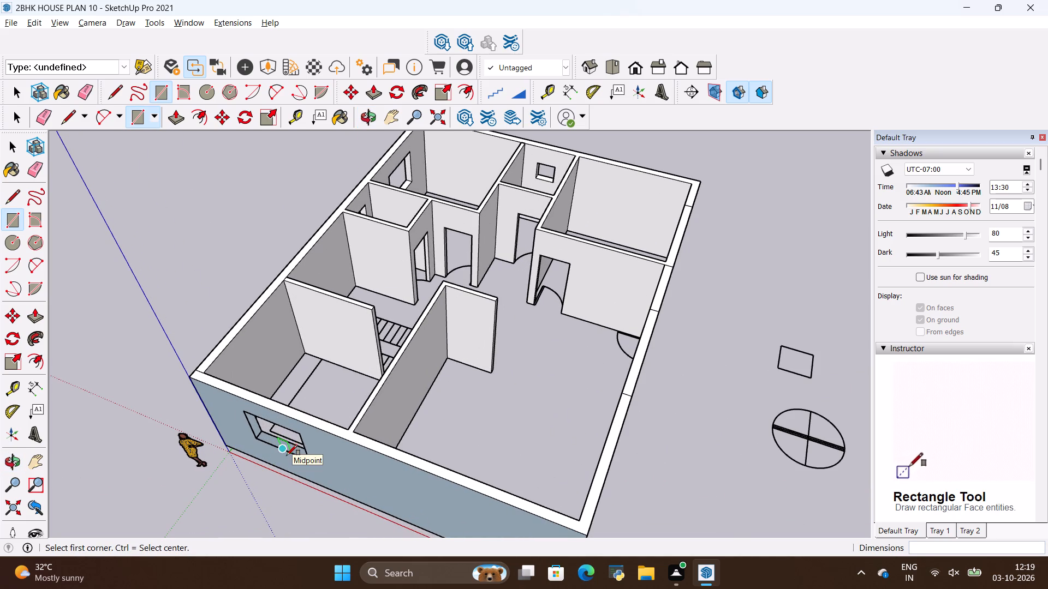
pyautogui.press('r')
pyautogui.scroll(3, 282, 428)
pyautogui.click(157, 360)
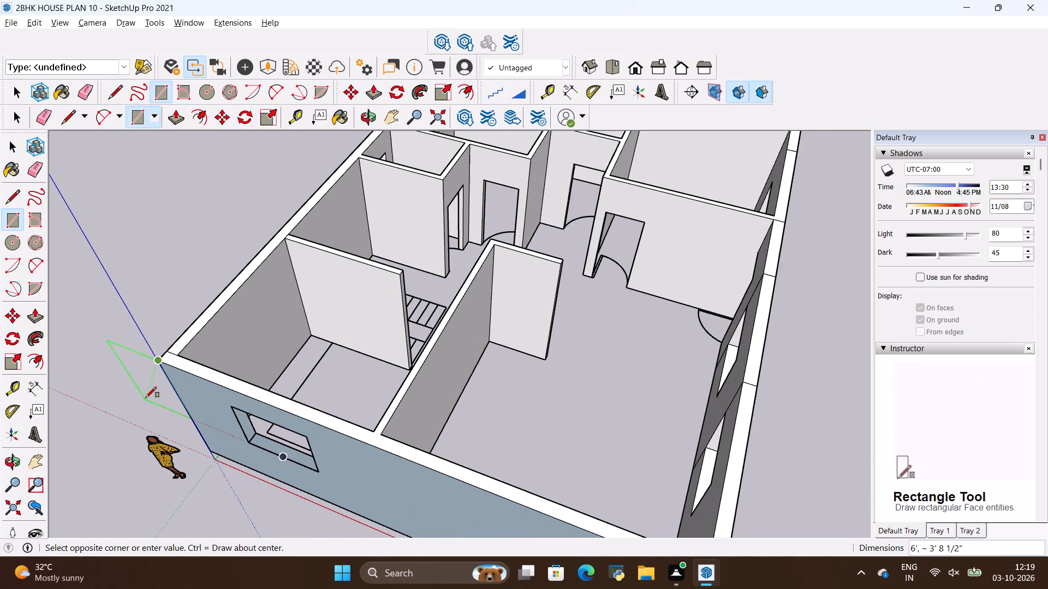
pyautogui.scroll(-8, 146, 398)
pyautogui.scroll(6, 541, 224)
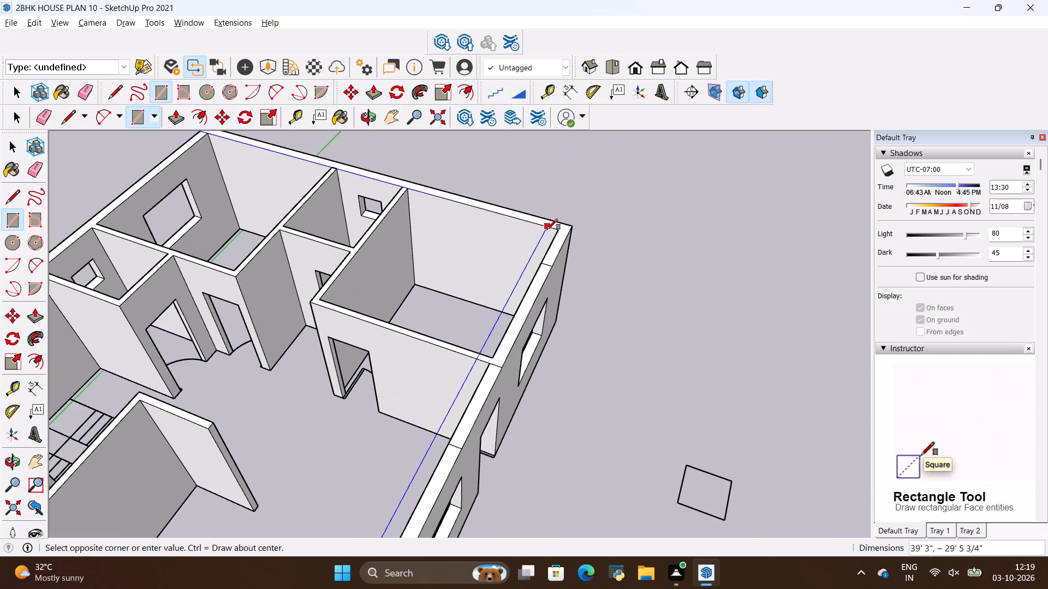
pyautogui.click(570, 228)
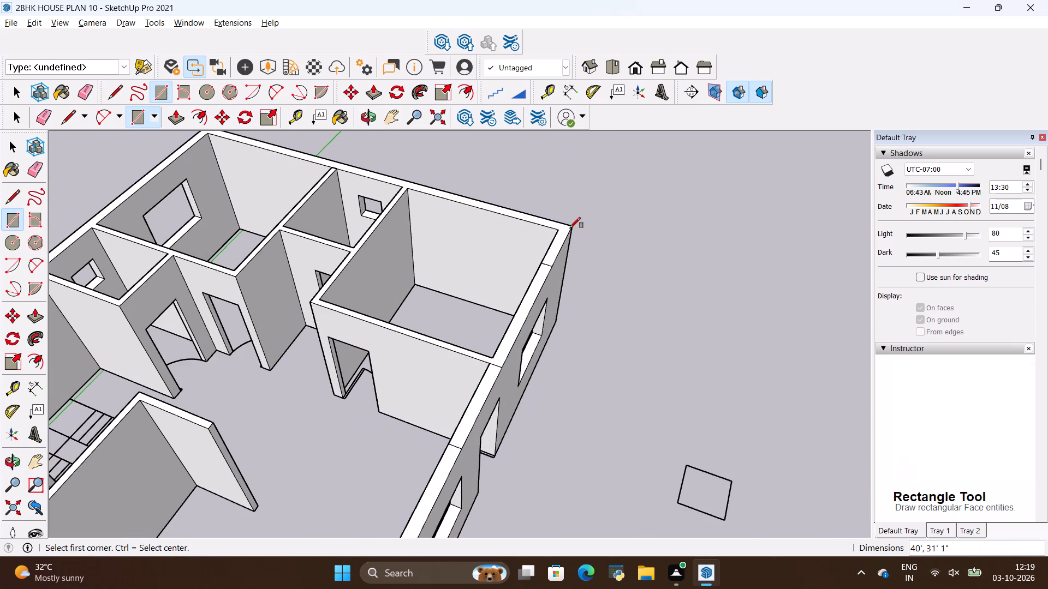
pyautogui.scroll(2, 551, 230)
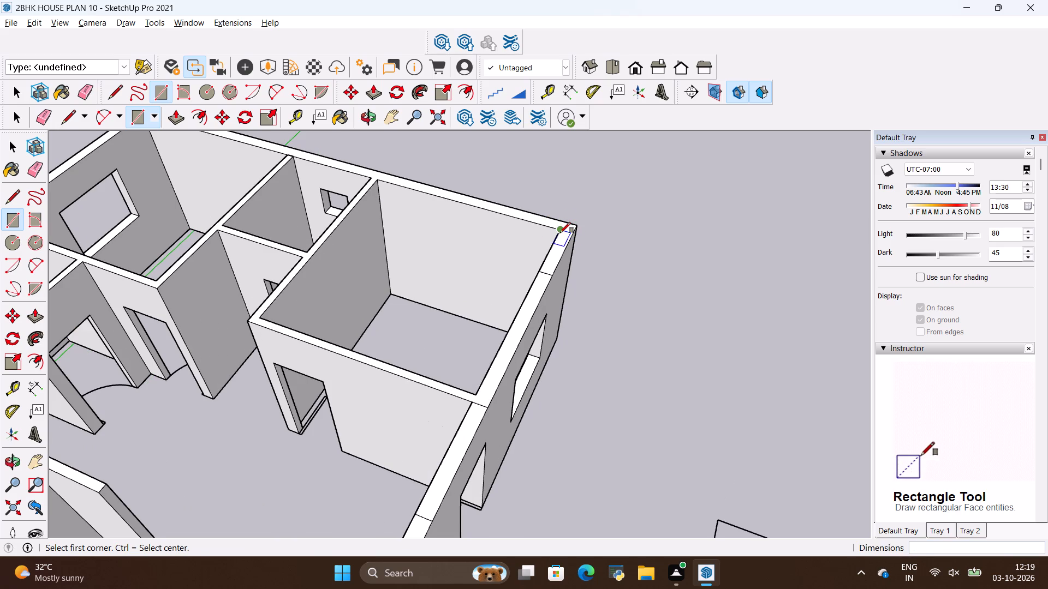
# Draw a 38' 6" by 29' 7" rectangle across the wall tops between the diagonally opposite inner corners of the outer walls.
pyautogui.click(560, 233)
pyautogui.scroll(-13, 615, 255)
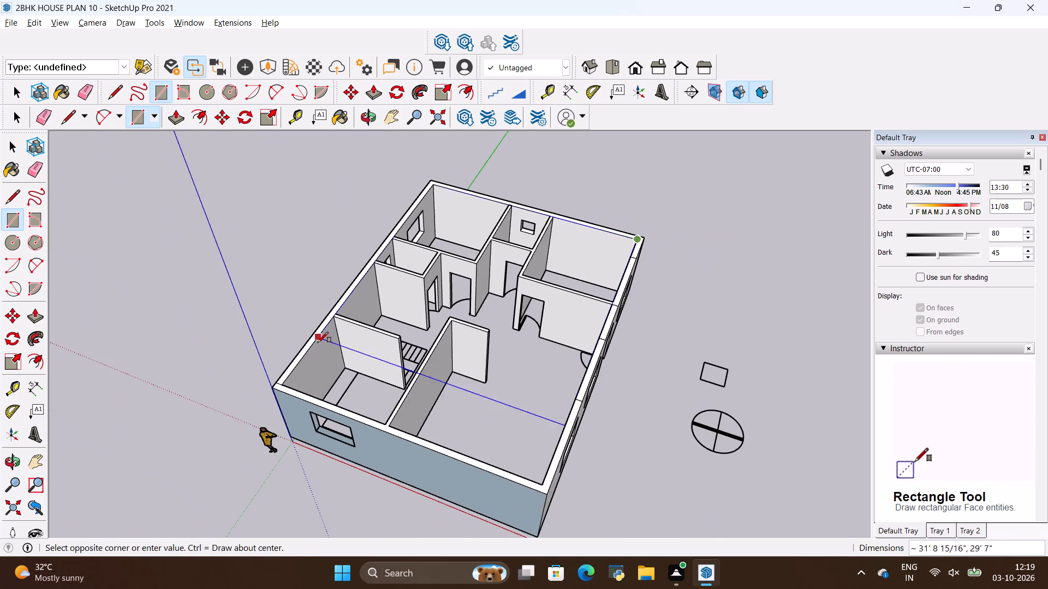
pyautogui.click(288, 382)
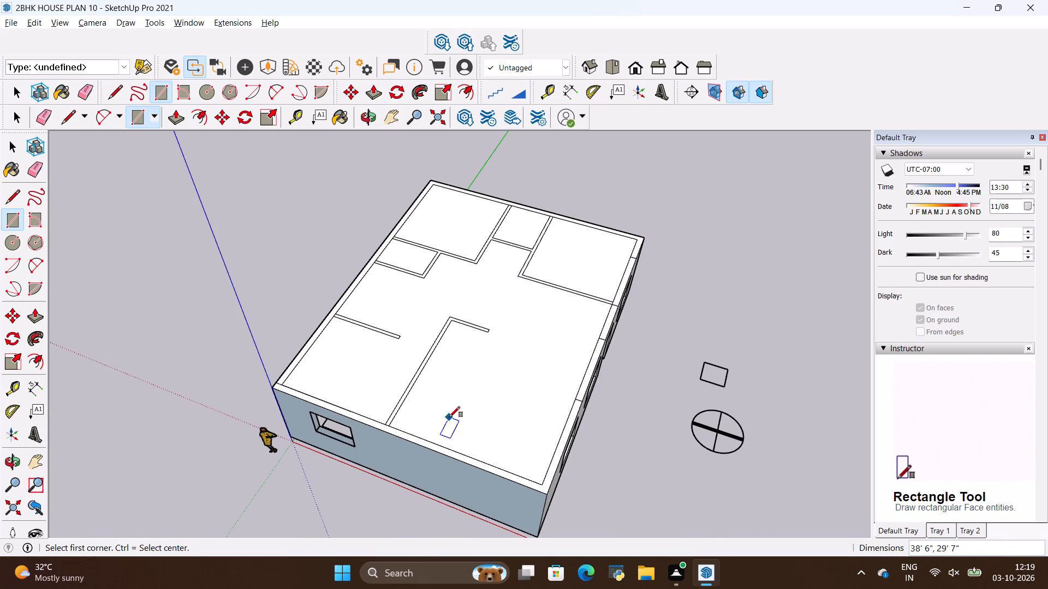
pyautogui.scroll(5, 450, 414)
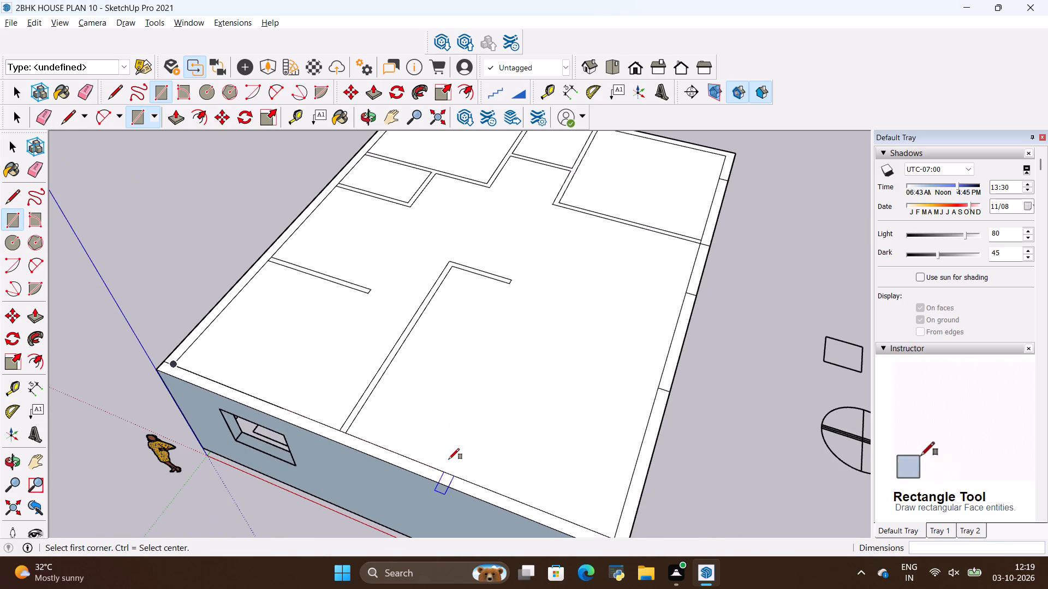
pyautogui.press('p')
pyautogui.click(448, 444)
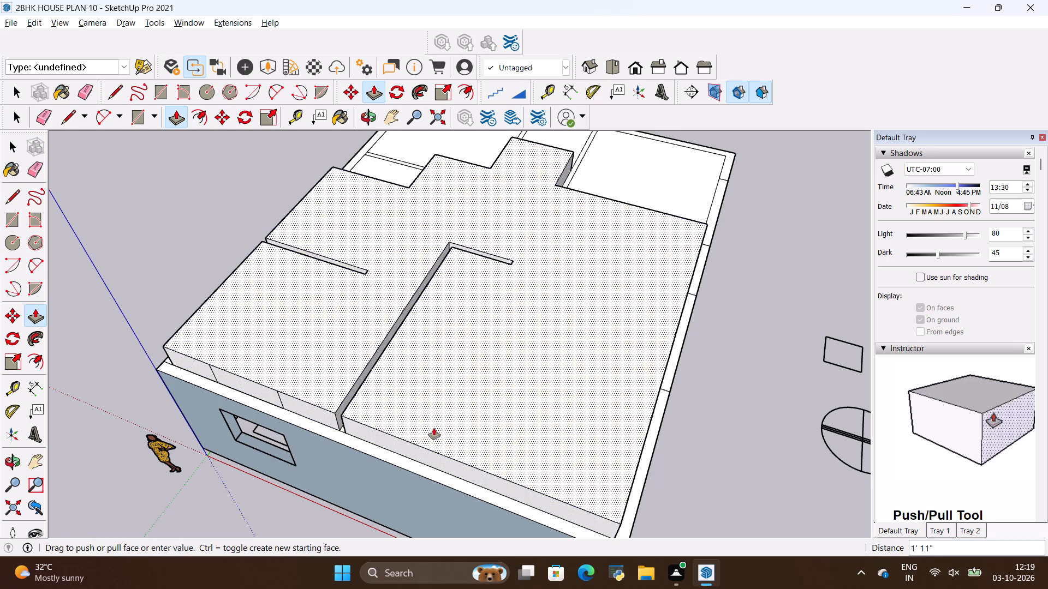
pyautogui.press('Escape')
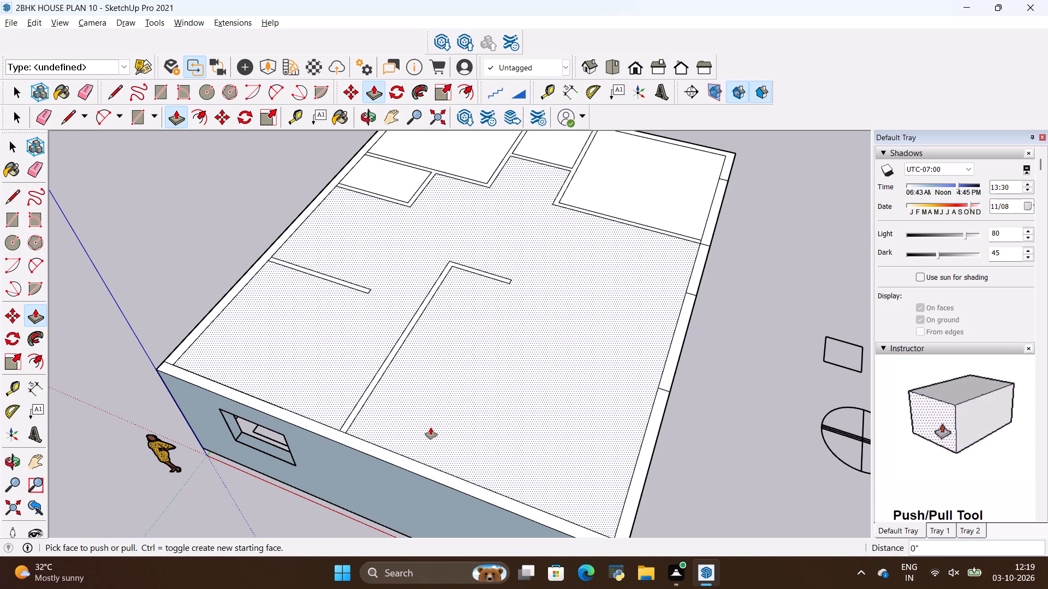
# Erase the top faces covering the main open area, both far corner rooms and the small room between them.
pyautogui.rightClick(435, 425)
pyautogui.click(489, 266)
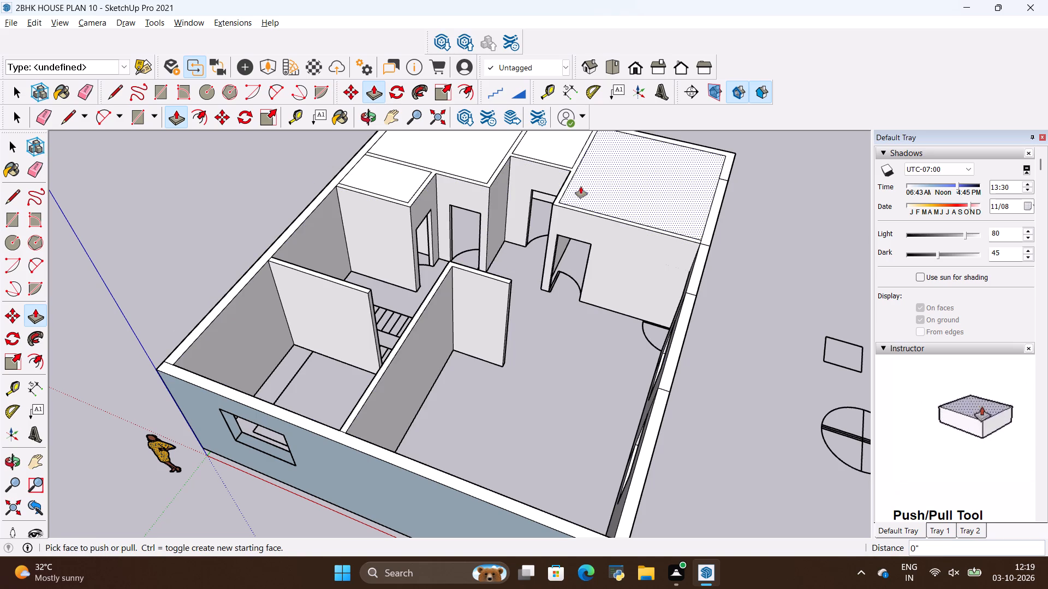
pyautogui.rightClick(595, 177)
pyautogui.click(612, 200)
pyautogui.scroll(-3, 619, 292)
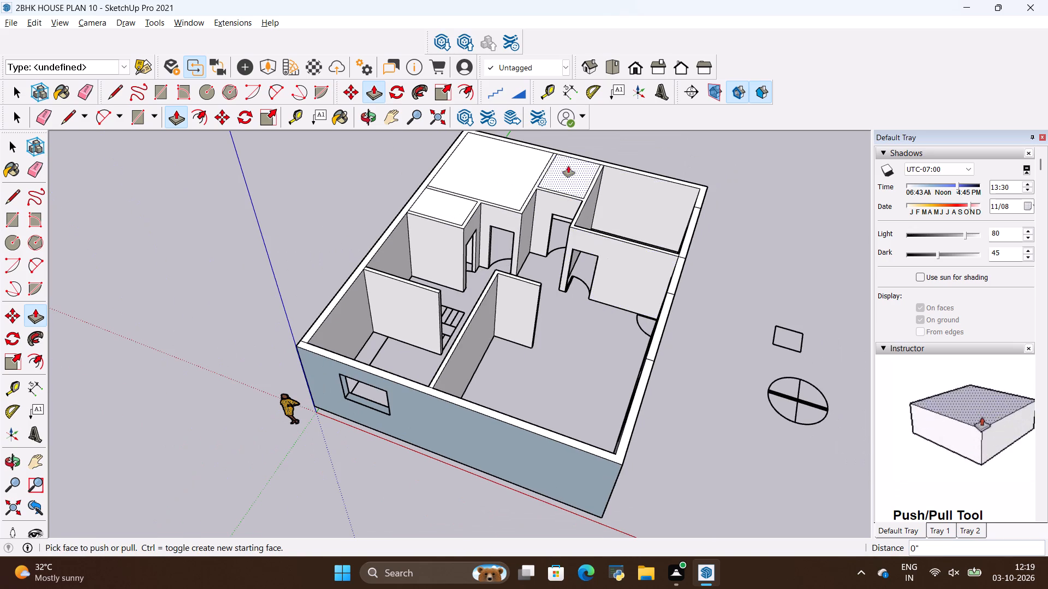
pyautogui.rightClick(568, 166)
pyautogui.click(590, 195)
pyautogui.rightClick(509, 189)
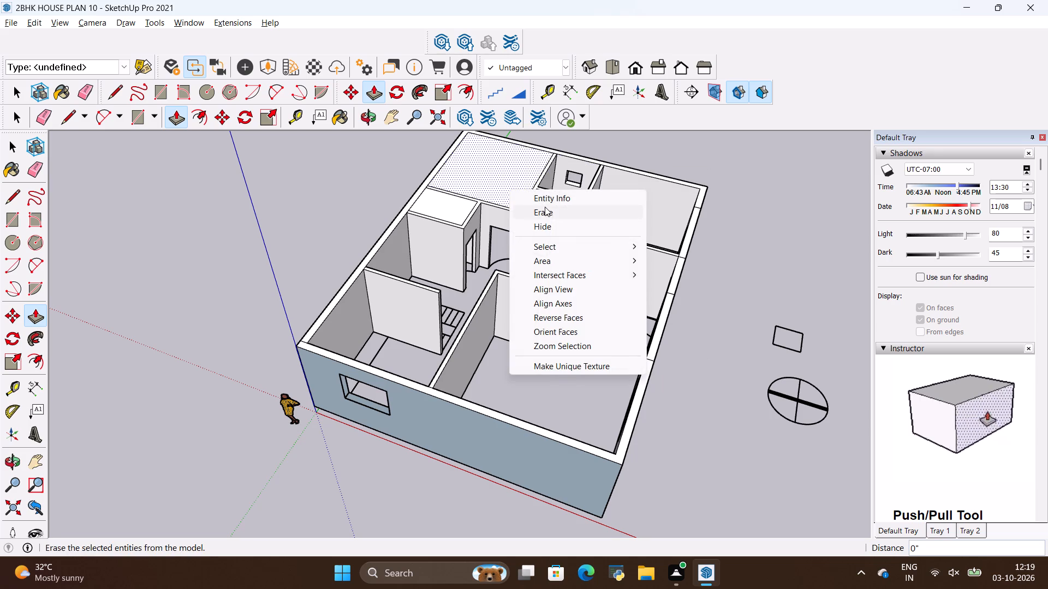
pyautogui.click(545, 207)
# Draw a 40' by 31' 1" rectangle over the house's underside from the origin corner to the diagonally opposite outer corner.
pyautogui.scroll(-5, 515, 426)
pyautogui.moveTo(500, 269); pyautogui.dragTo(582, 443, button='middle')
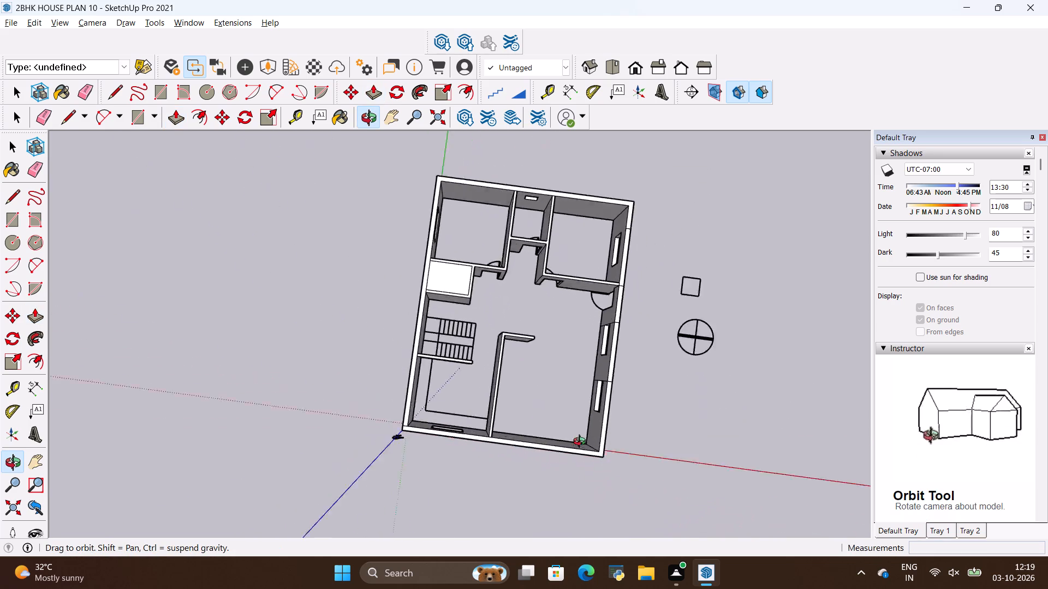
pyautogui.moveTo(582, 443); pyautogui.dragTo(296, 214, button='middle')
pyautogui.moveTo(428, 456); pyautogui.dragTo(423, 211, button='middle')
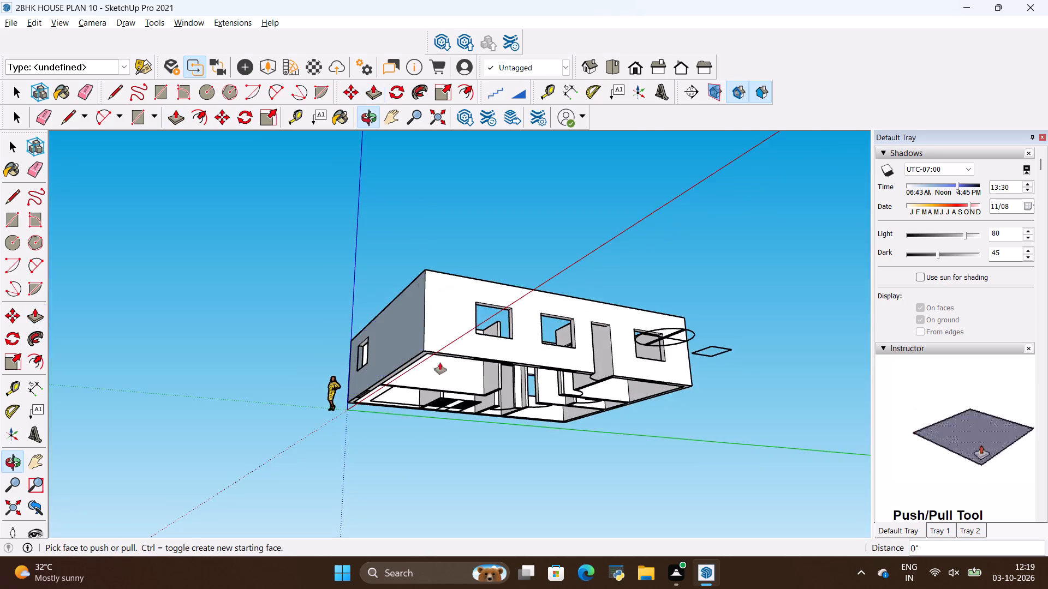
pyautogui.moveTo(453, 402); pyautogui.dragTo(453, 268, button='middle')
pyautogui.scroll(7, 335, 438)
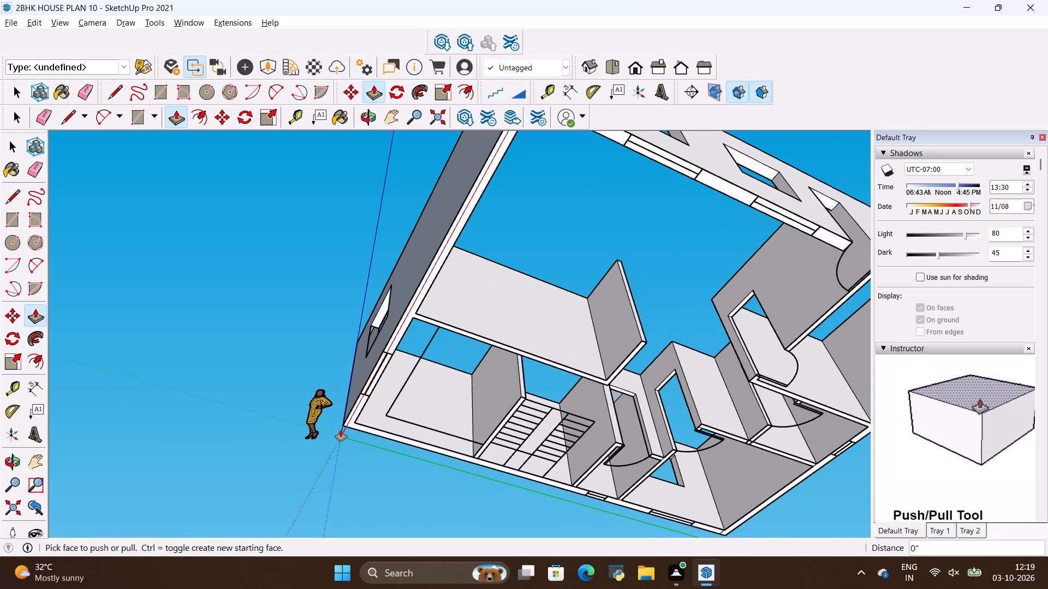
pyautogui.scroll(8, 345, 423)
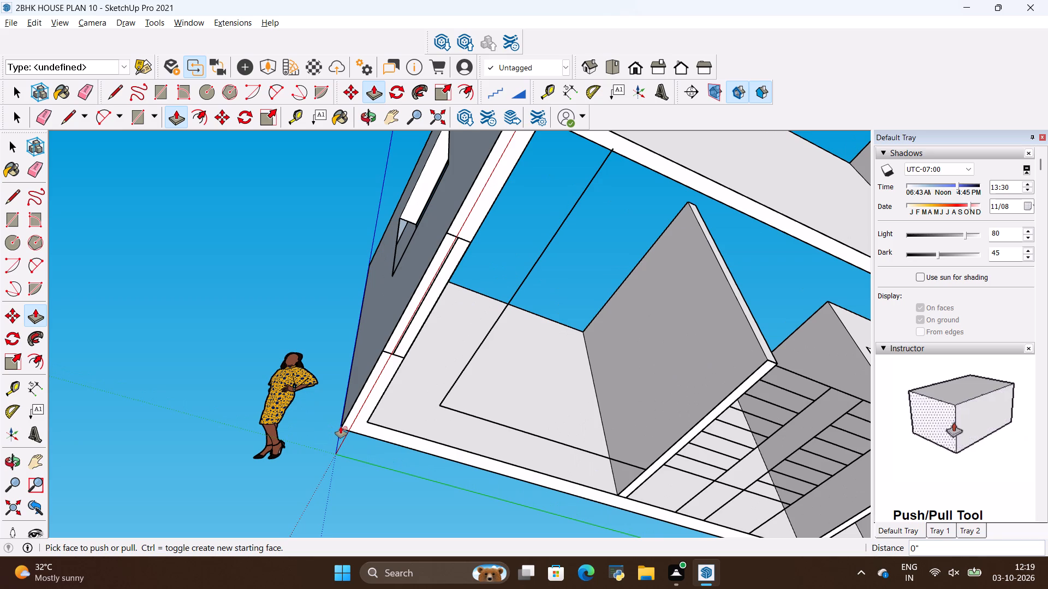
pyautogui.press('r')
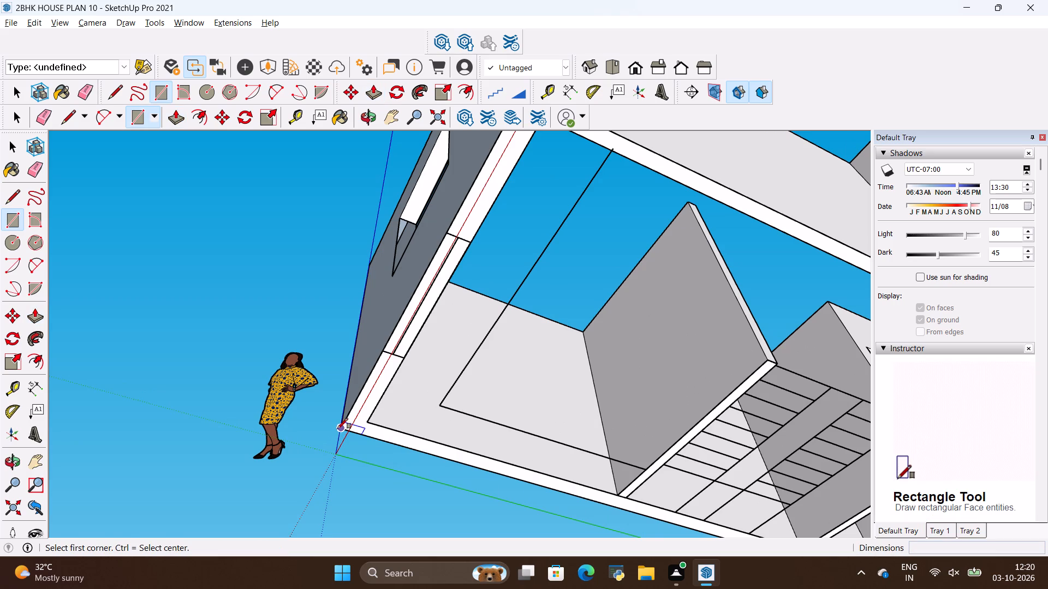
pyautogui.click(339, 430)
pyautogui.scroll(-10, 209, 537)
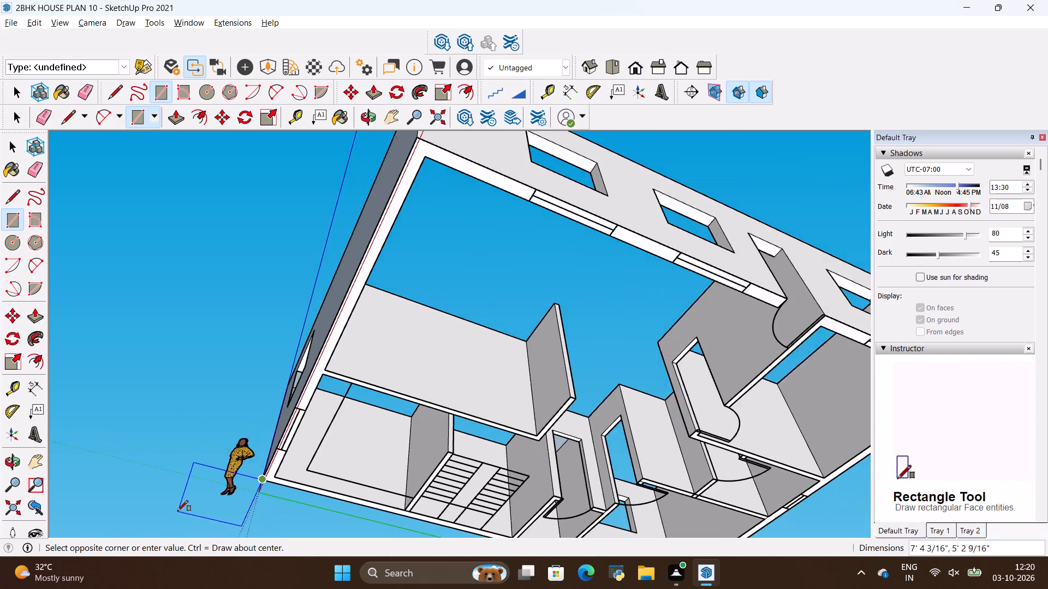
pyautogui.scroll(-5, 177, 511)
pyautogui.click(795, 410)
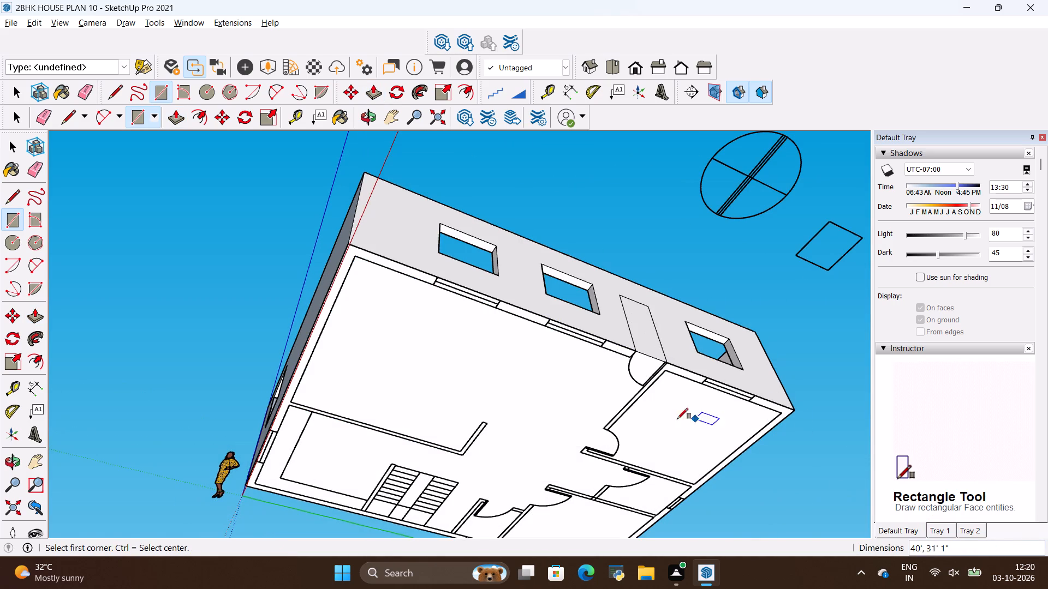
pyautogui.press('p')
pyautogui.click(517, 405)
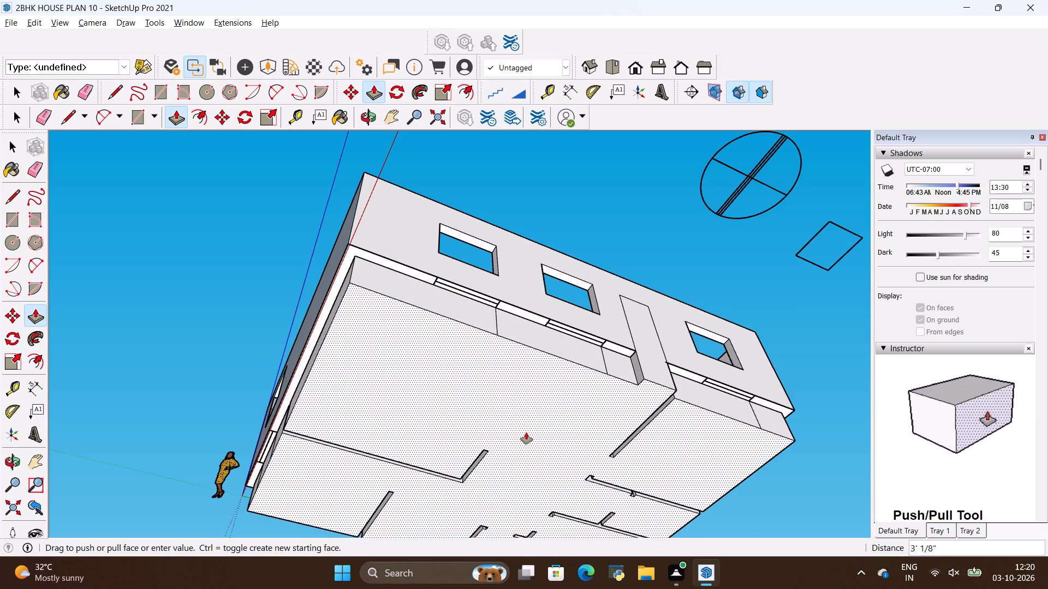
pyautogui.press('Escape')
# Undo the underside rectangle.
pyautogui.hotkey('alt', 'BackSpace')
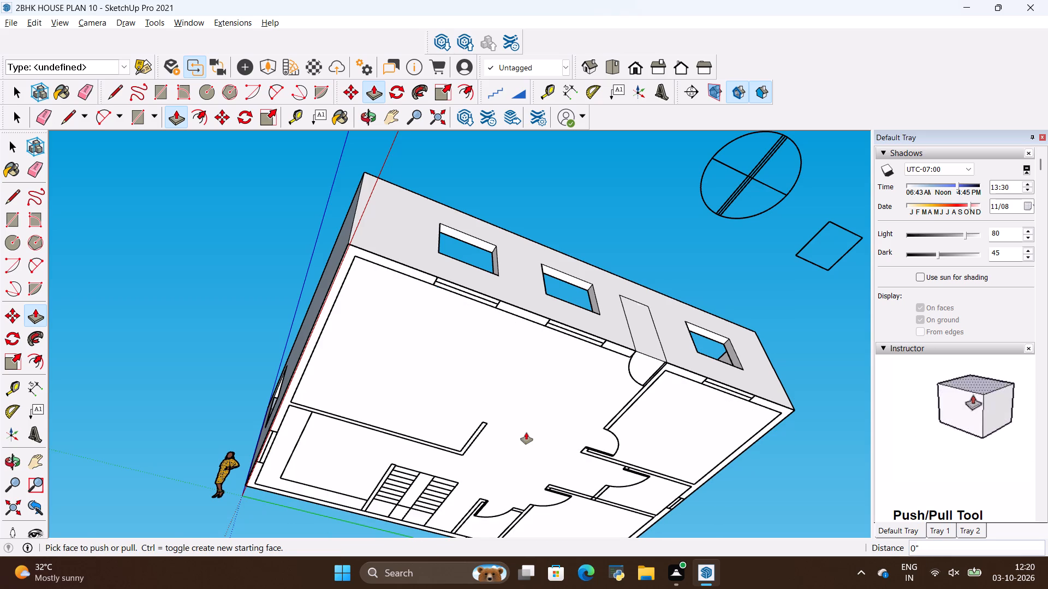
# Reverse the bluish outer face of the windowed wall along the red axis.
pyautogui.scroll(-6, 550, 316)
pyautogui.moveTo(362, 251); pyautogui.dragTo(771, 486, button='middle')
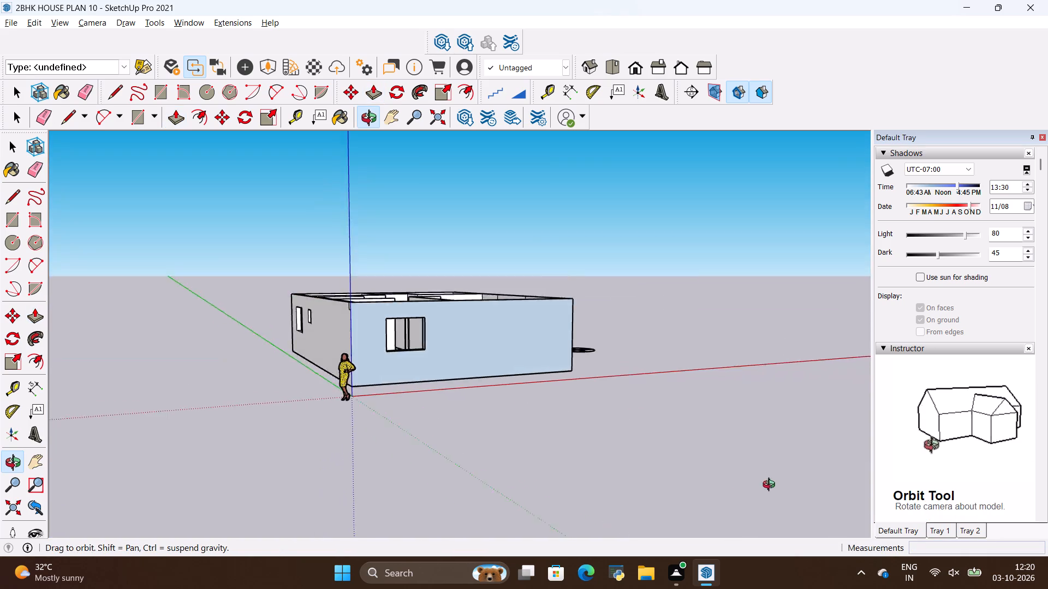
pyautogui.moveTo(771, 486); pyautogui.dragTo(704, 503, button='middle')
pyautogui.moveTo(501, 243); pyautogui.dragTo(448, 344, button='middle')
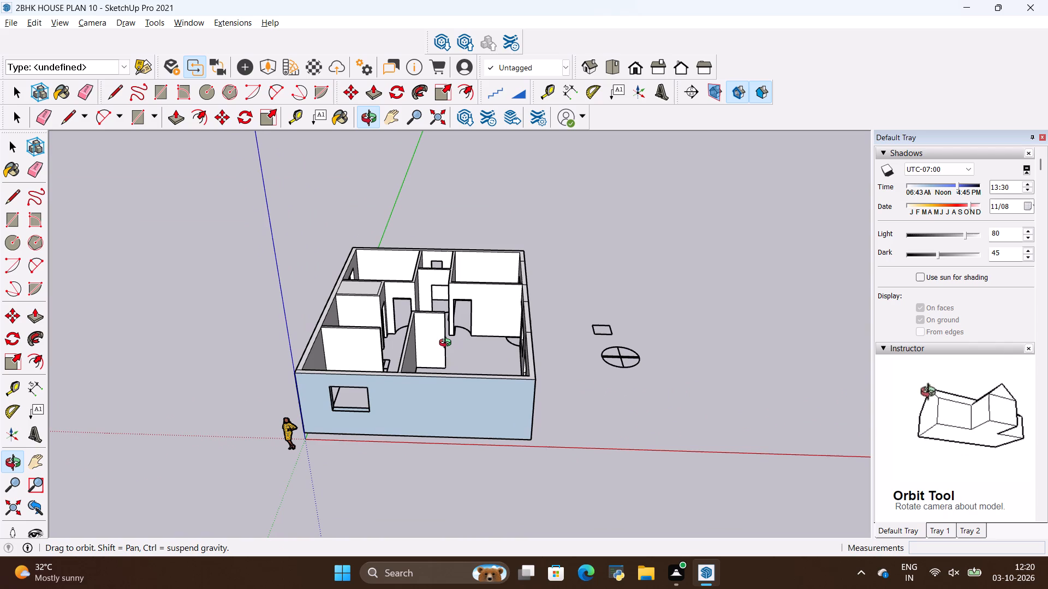
pyautogui.moveTo(448, 344); pyautogui.dragTo(621, 345, button='middle')
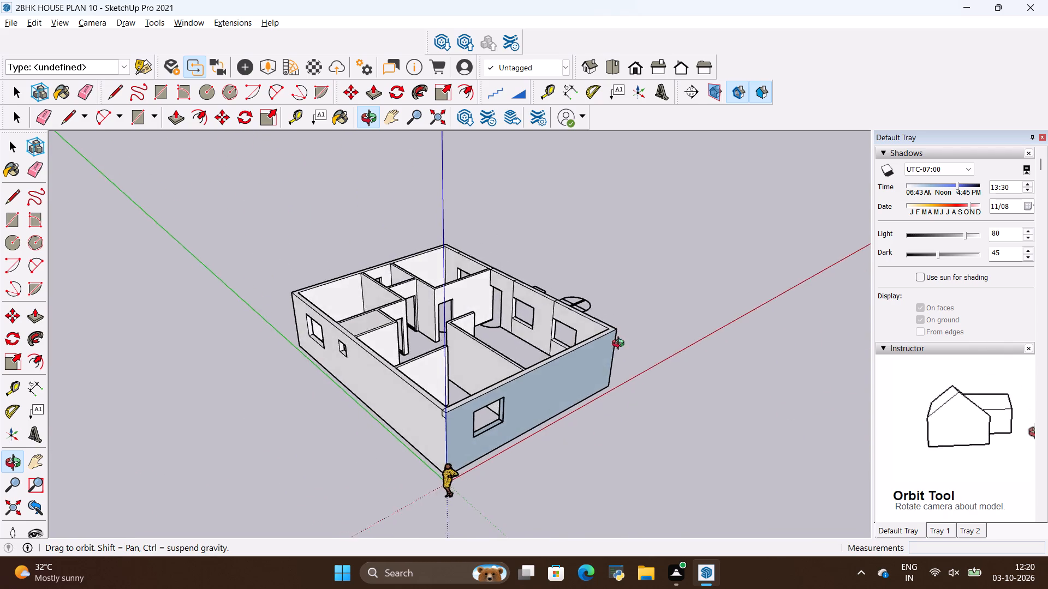
pyautogui.moveTo(621, 345); pyautogui.dragTo(450, 293, button='middle')
pyautogui.rightClick(466, 357)
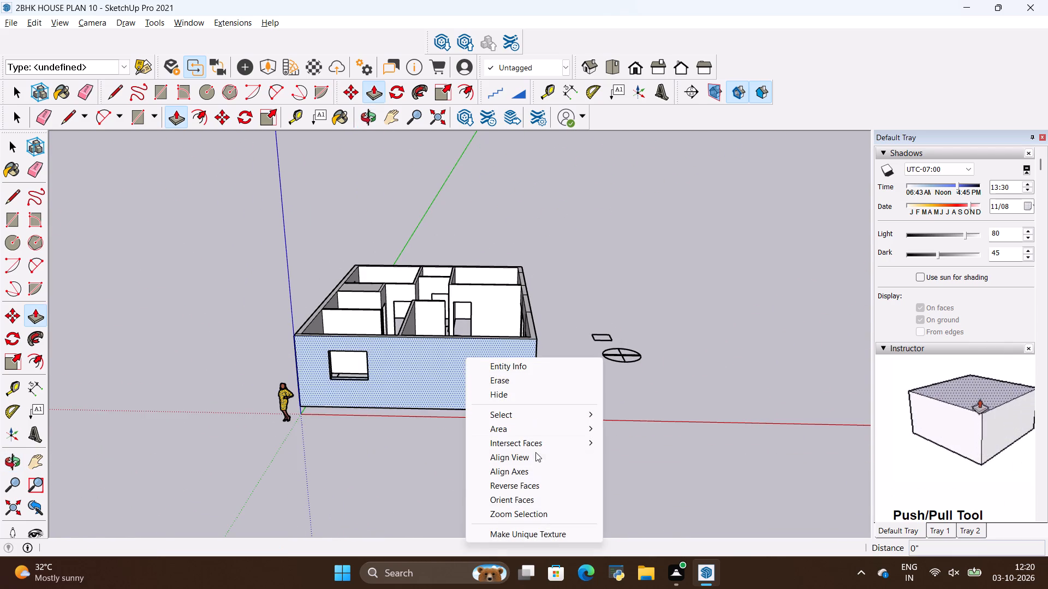
pyautogui.click(527, 485)
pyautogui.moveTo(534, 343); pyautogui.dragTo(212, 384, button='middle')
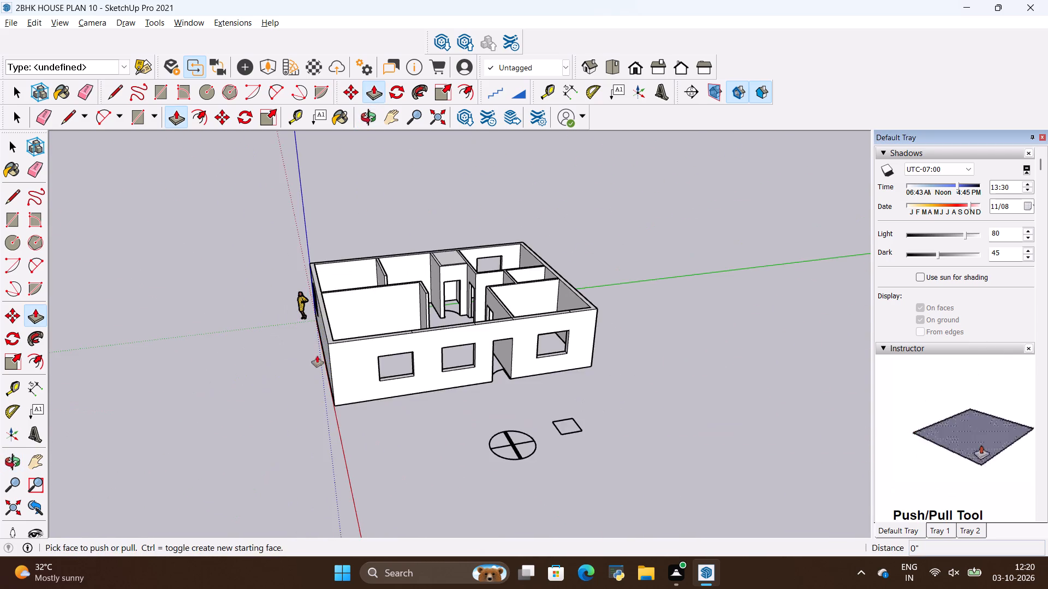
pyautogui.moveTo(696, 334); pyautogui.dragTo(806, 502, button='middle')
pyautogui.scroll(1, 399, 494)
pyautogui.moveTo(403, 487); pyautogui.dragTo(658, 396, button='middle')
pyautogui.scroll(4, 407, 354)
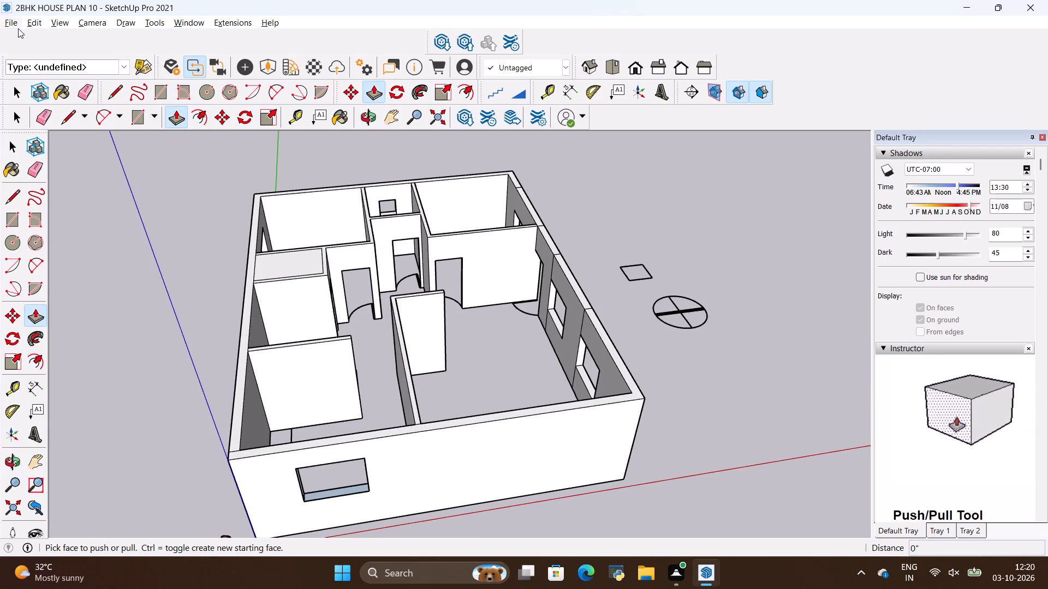
# Start an import and browse from internship files into the ALL 3D WAREHOUSE ITEMS folder.
pyautogui.click(12, 20)
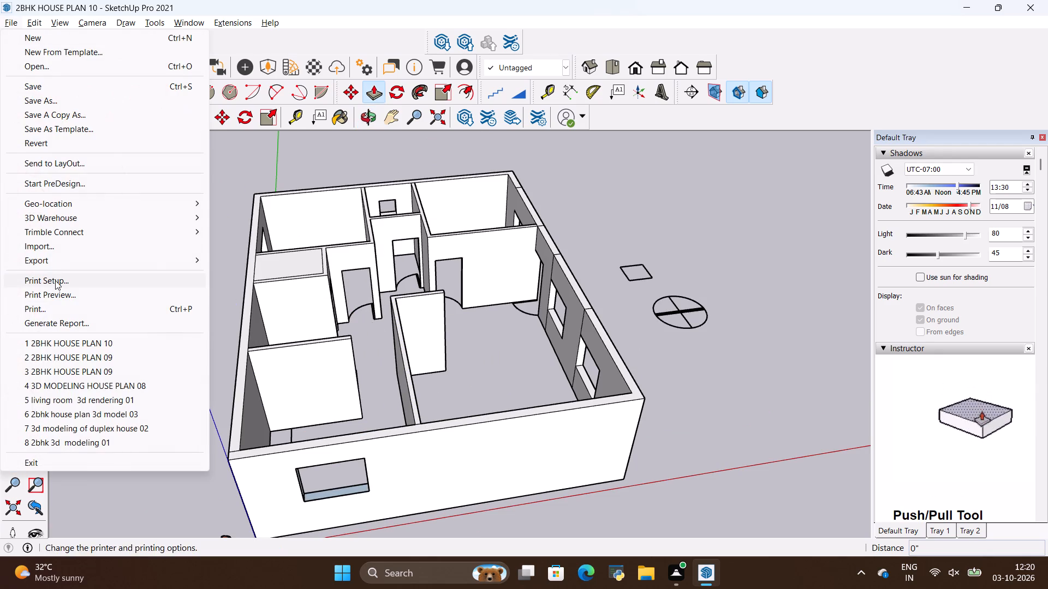
pyautogui.click(59, 252)
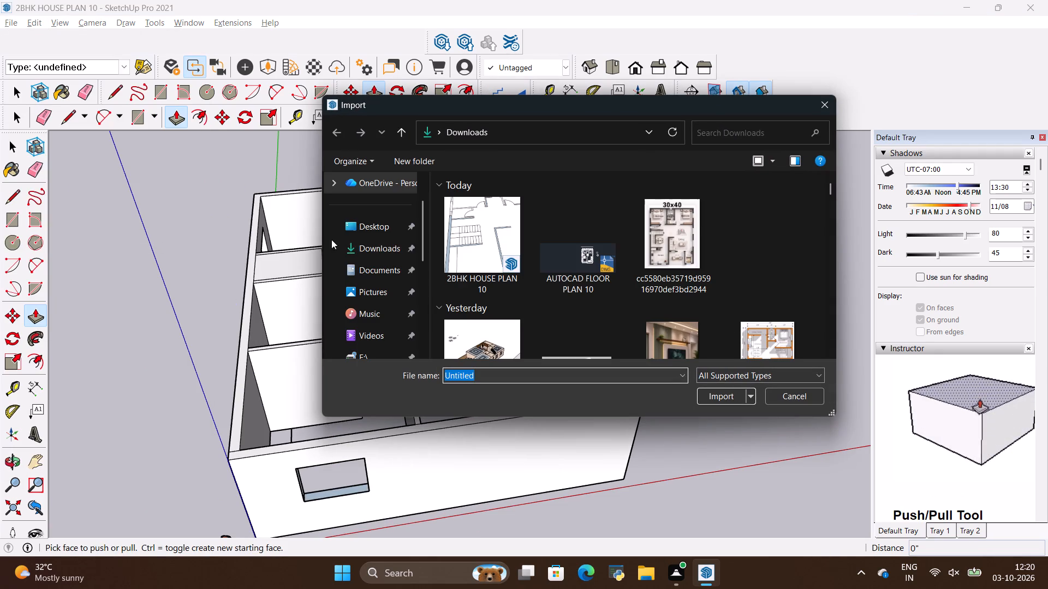
pyautogui.scroll(-3, 369, 270)
pyautogui.click(366, 208)
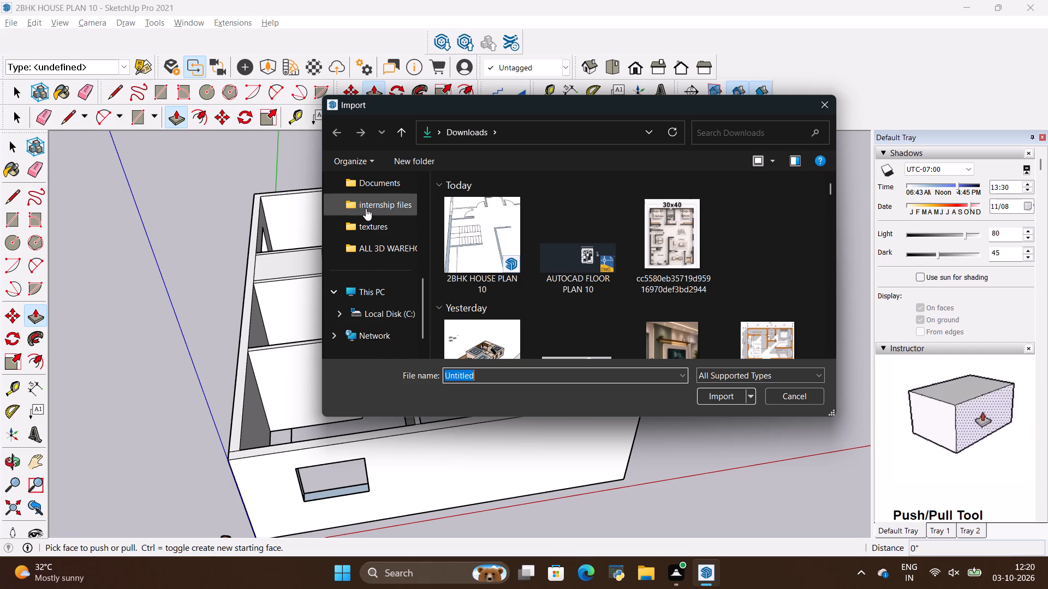
pyautogui.scroll(2, 515, 259)
pyautogui.keyDown('ctrl'); pyautogui.scroll(2, 515, 258); pyautogui.keyUp('ctrl')
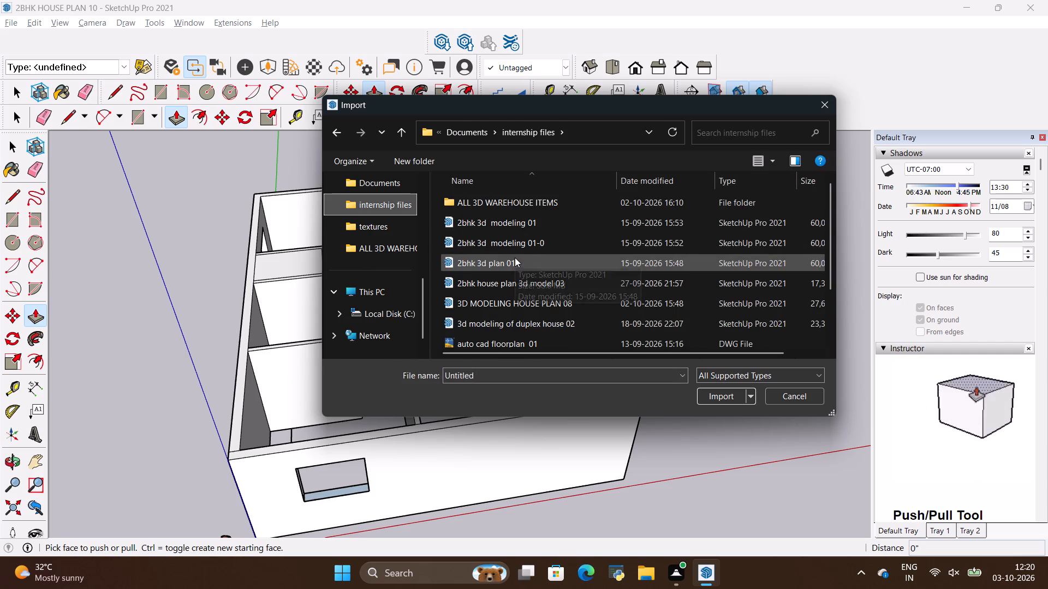
pyautogui.keyDown('ctrl'); pyautogui.scroll(20, 515, 257); pyautogui.keyUp('ctrl')
pyautogui.keyDown('ctrl'); pyautogui.scroll(7, 515, 257); pyautogui.keyUp('ctrl')
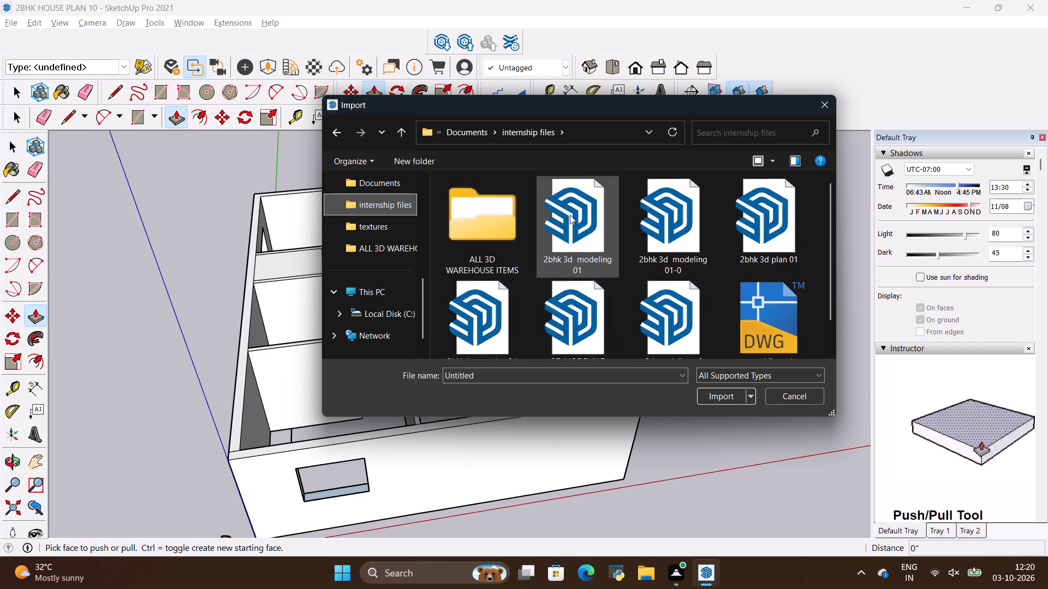
pyautogui.keyDown('ctrl'); pyautogui.scroll(4, 575, 232); pyautogui.keyUp('ctrl')
pyautogui.keyDown('ctrl'); pyautogui.scroll(-11, 576, 236); pyautogui.keyUp('ctrl')
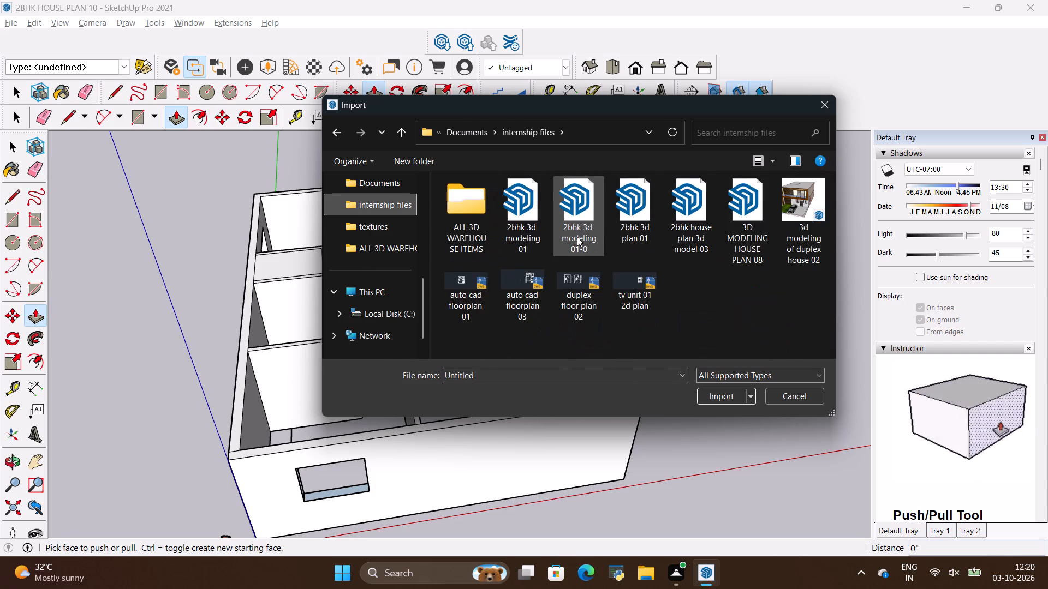
pyautogui.keyDown('ctrl'); pyautogui.scroll(3, 577, 237); pyautogui.keyUp('ctrl')
pyautogui.scroll(-4, 577, 237)
pyautogui.scroll(4, 626, 245)
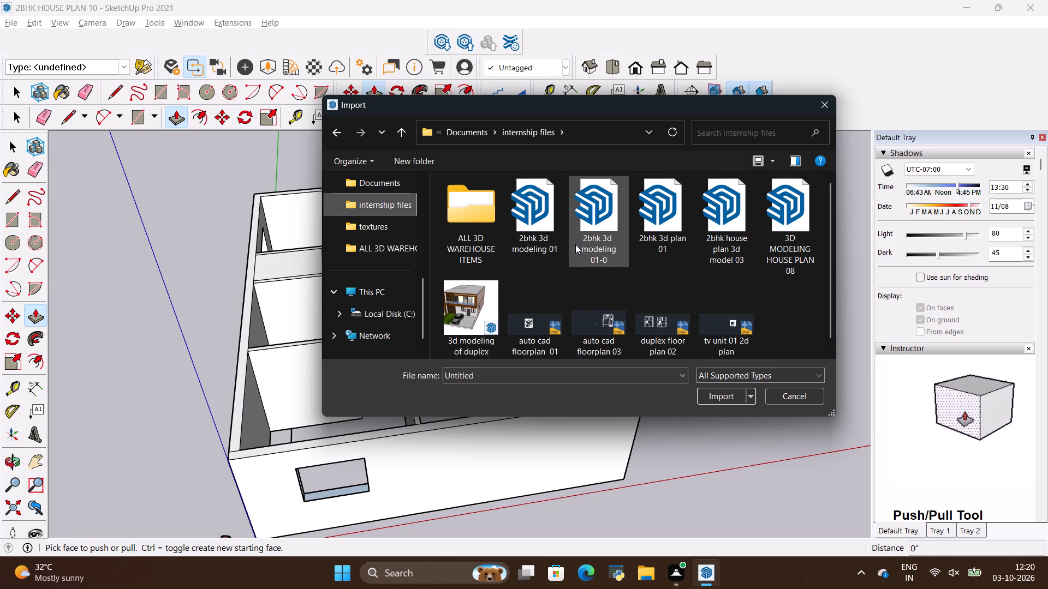
pyautogui.doubleClick(480, 211)
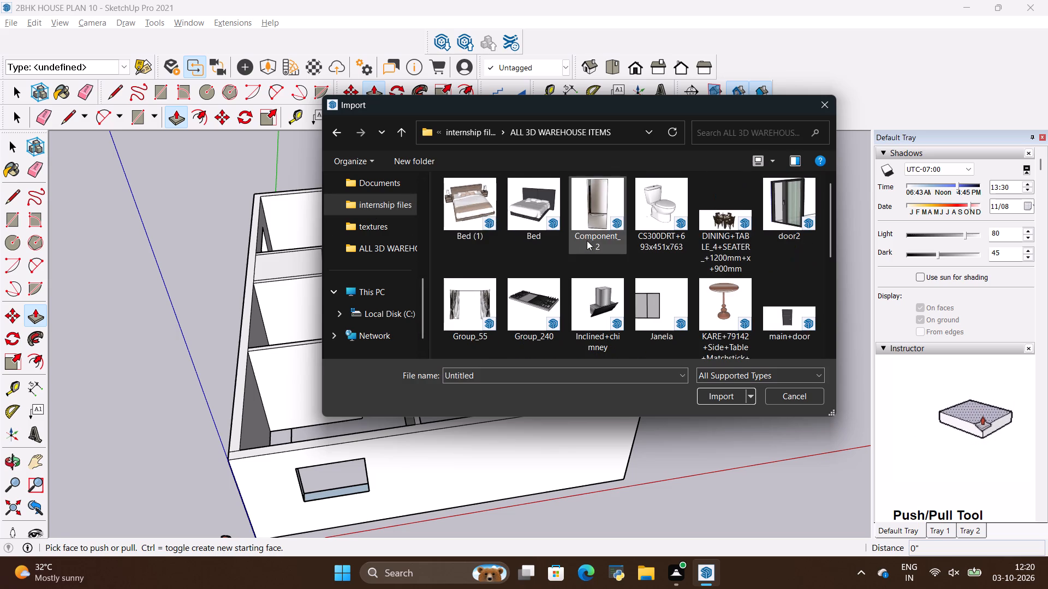
# Import the main+door model and place it on the open ground outside the house, near the red axis.
pyautogui.keyDown('ctrl'); pyautogui.scroll(3, 593, 243); pyautogui.keyUp('ctrl')
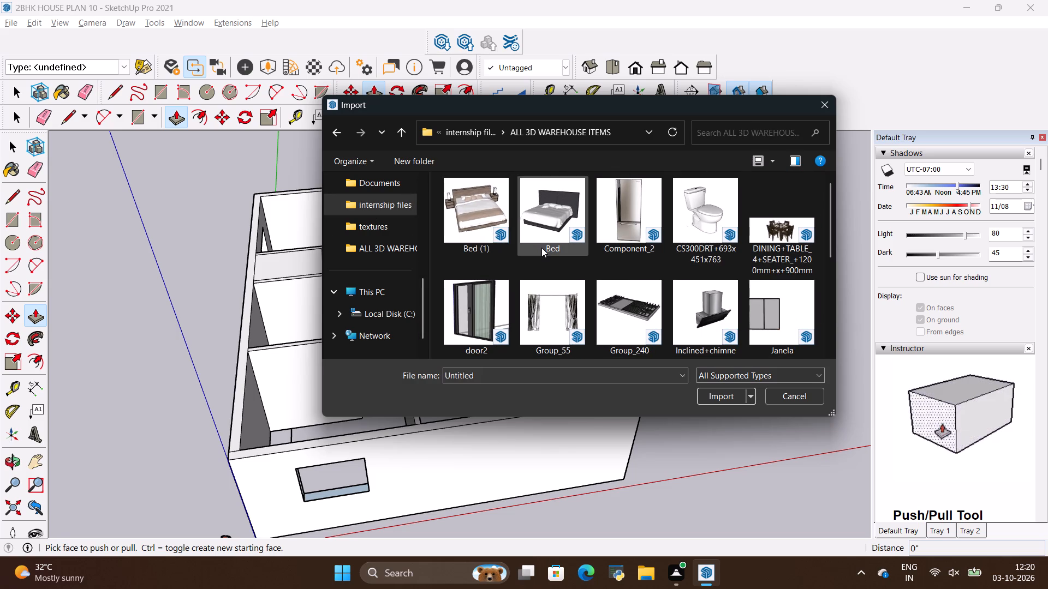
pyautogui.scroll(-3, 541, 248)
pyautogui.scroll(1, 543, 248)
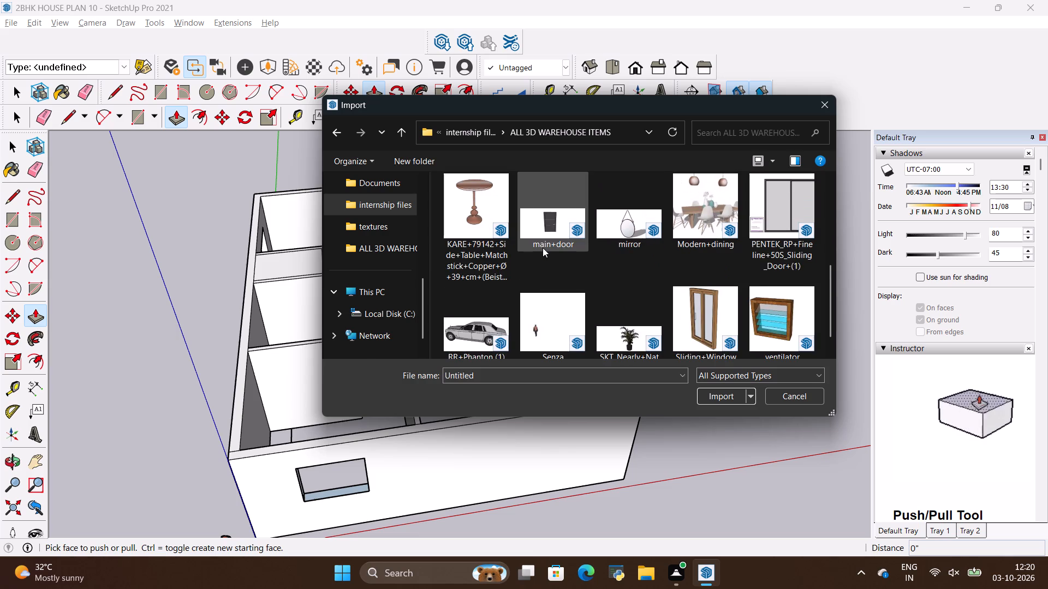
pyautogui.scroll(-3, 543, 248)
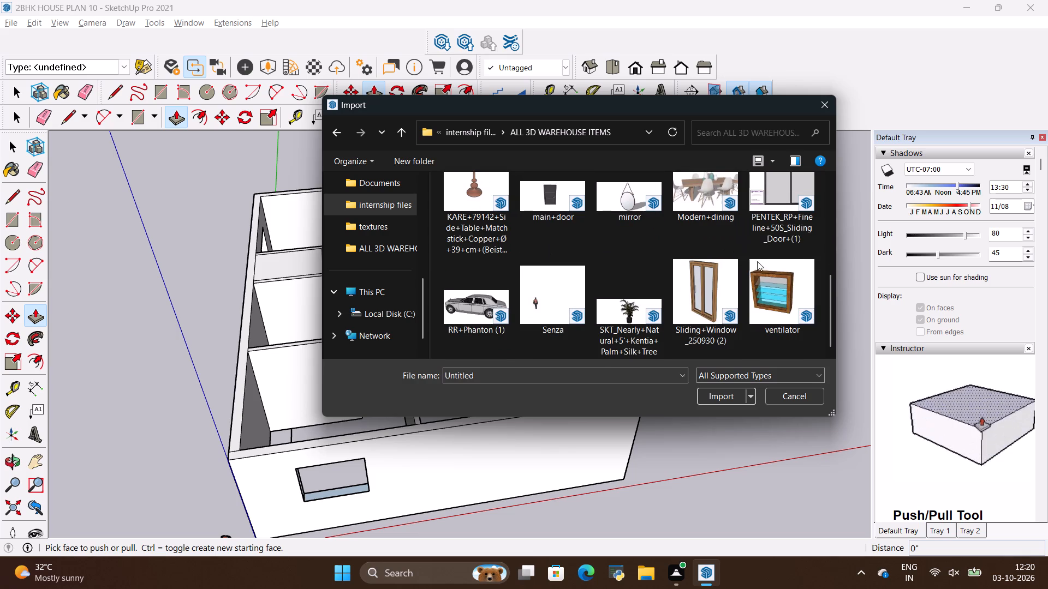
pyautogui.scroll(2, 763, 263)
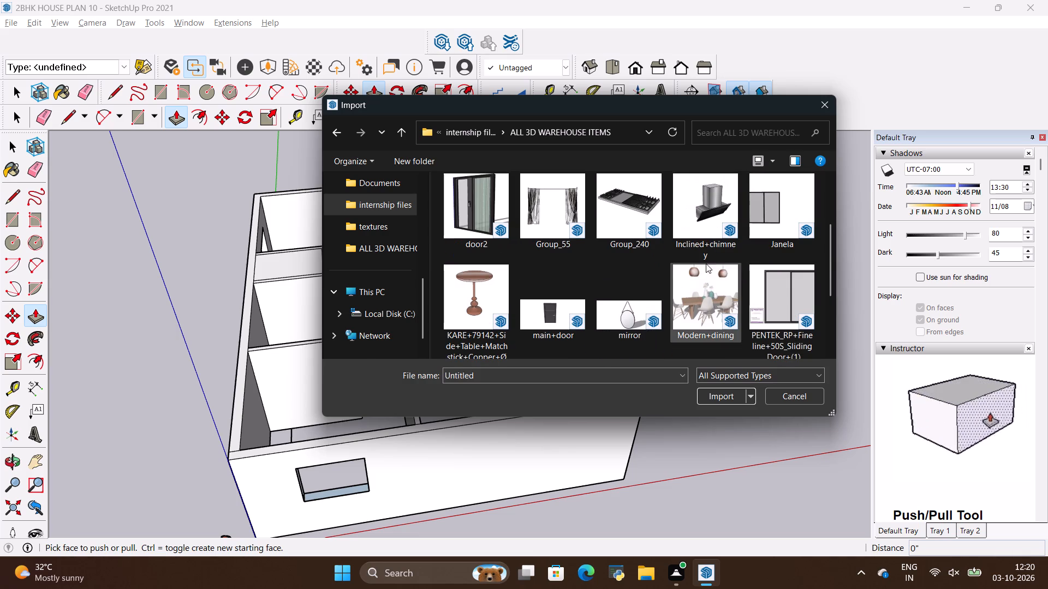
pyautogui.click(556, 297)
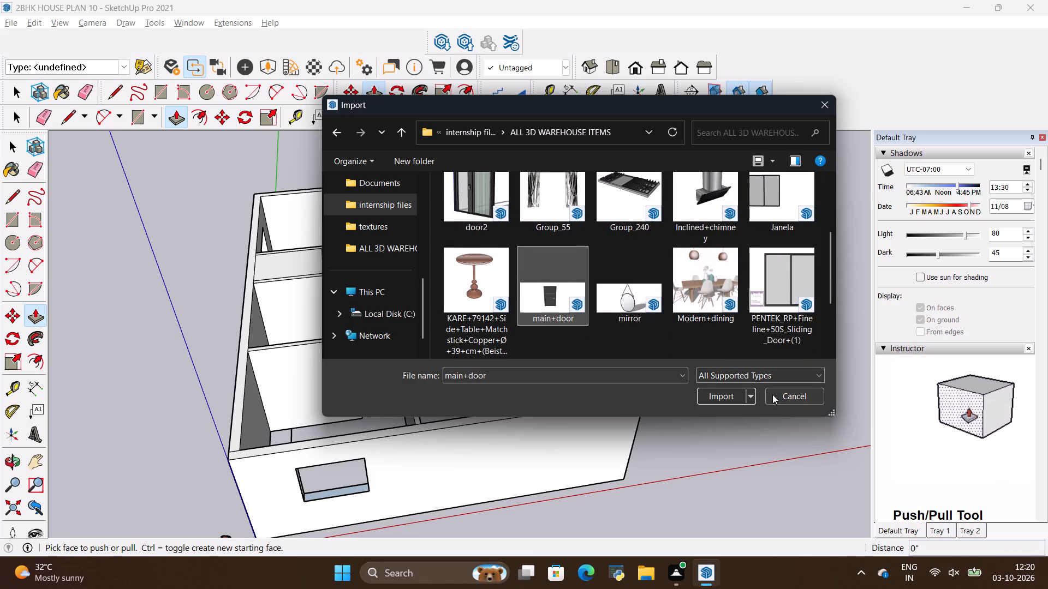
pyautogui.click(711, 401)
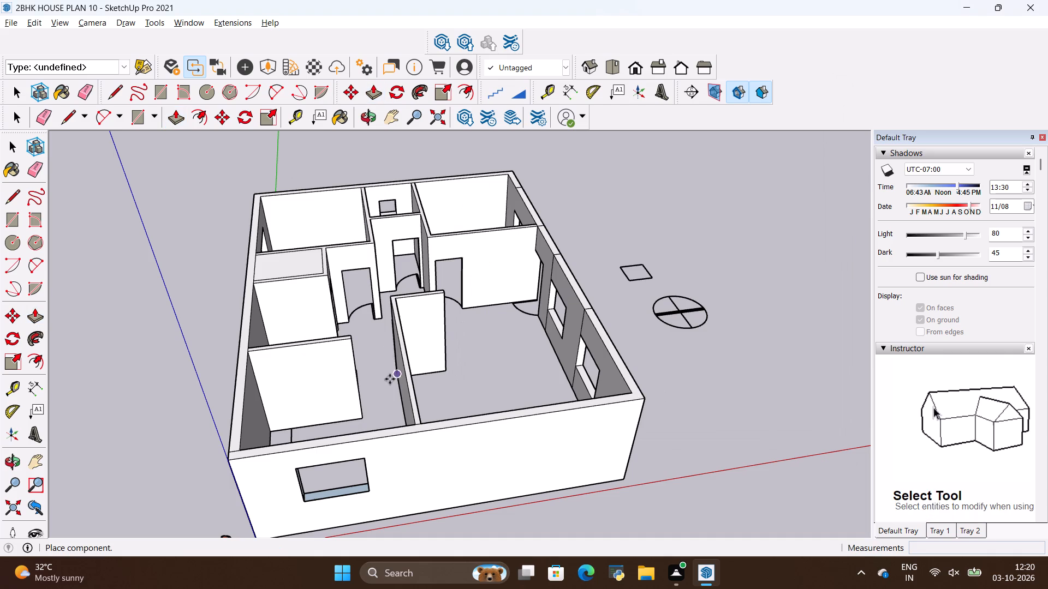
pyautogui.moveTo(192, 389); pyautogui.dragTo(438, 326, button='middle')
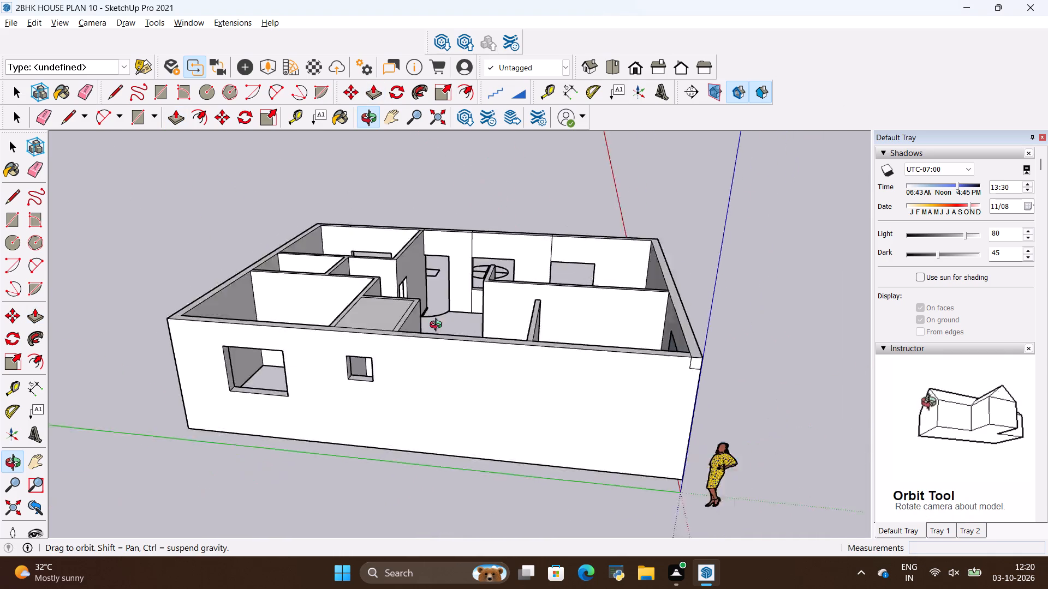
pyautogui.moveTo(438, 326); pyautogui.dragTo(199, 403, button='middle')
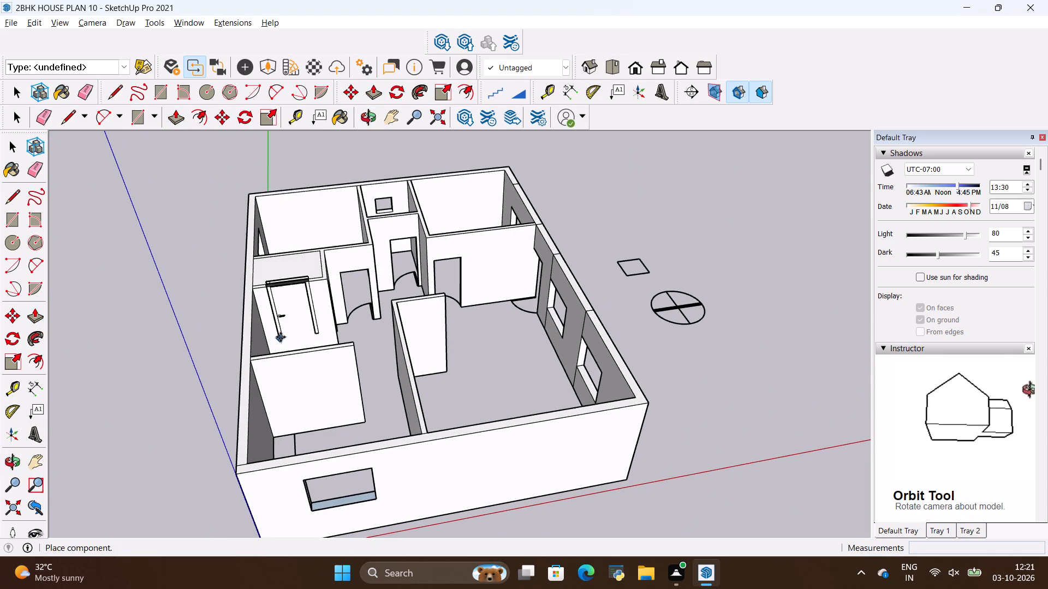
pyautogui.scroll(6, 329, 323)
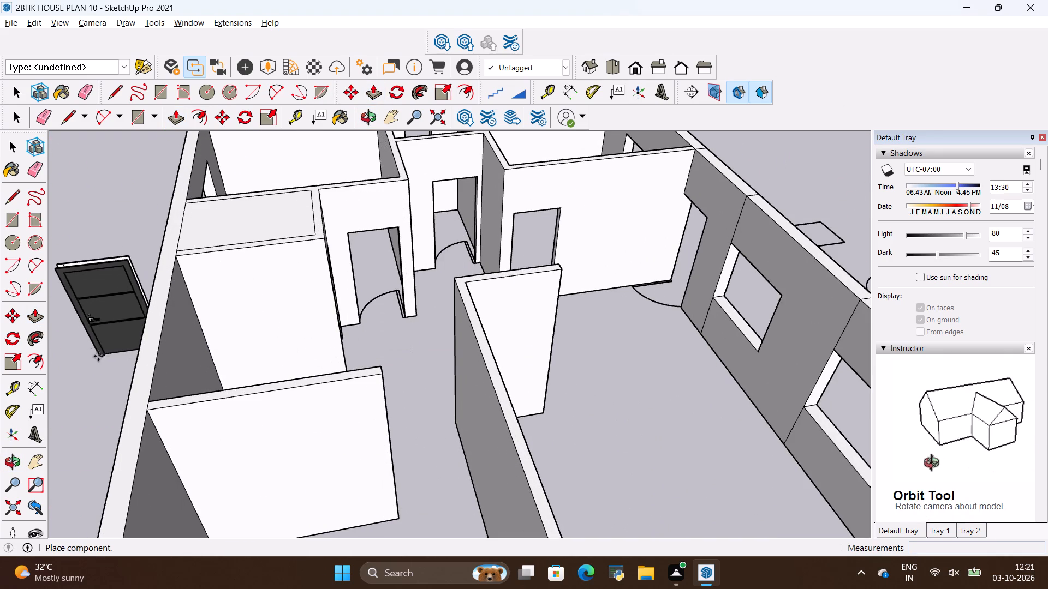
pyautogui.scroll(-4, 329, 398)
pyautogui.scroll(-10, 239, 349)
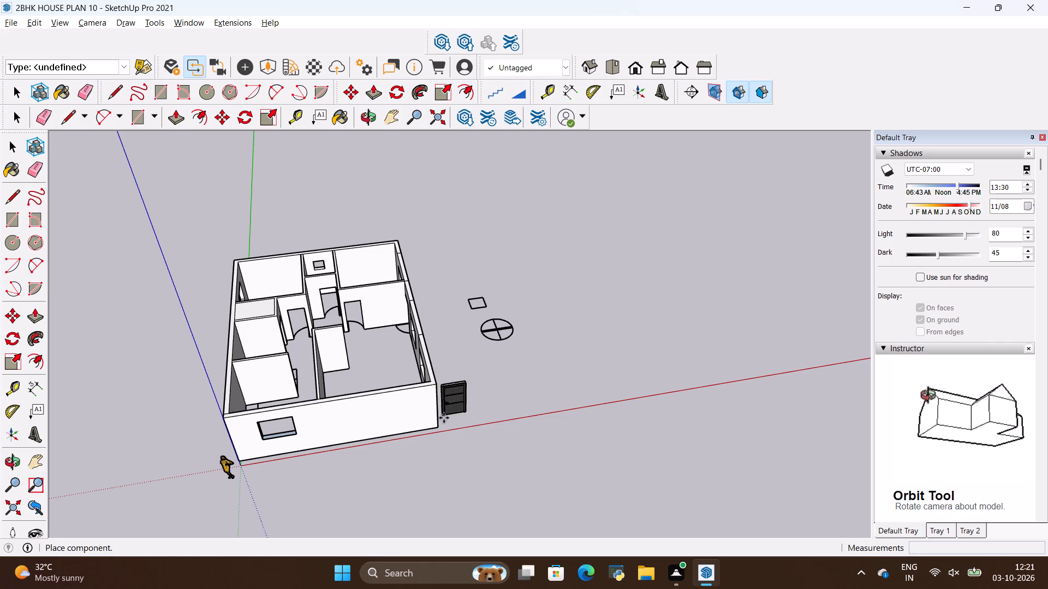
pyautogui.click(505, 402)
# Scale the imported door thinner along the green axis.
pyautogui.scroll(5, 514, 399)
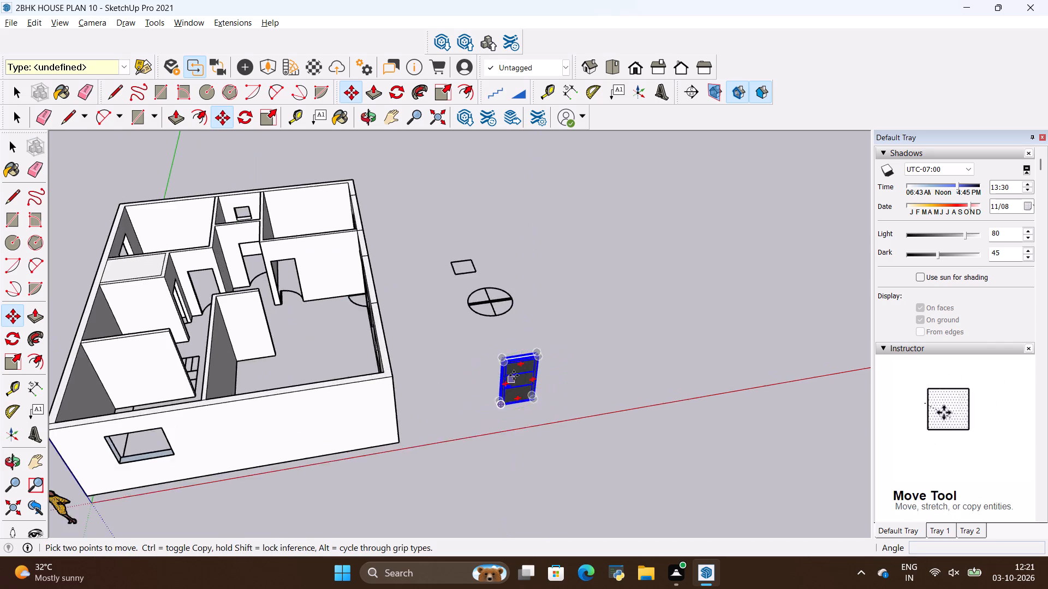
pyautogui.scroll(9, 514, 375)
pyautogui.press('s')
pyautogui.scroll(3, 578, 297)
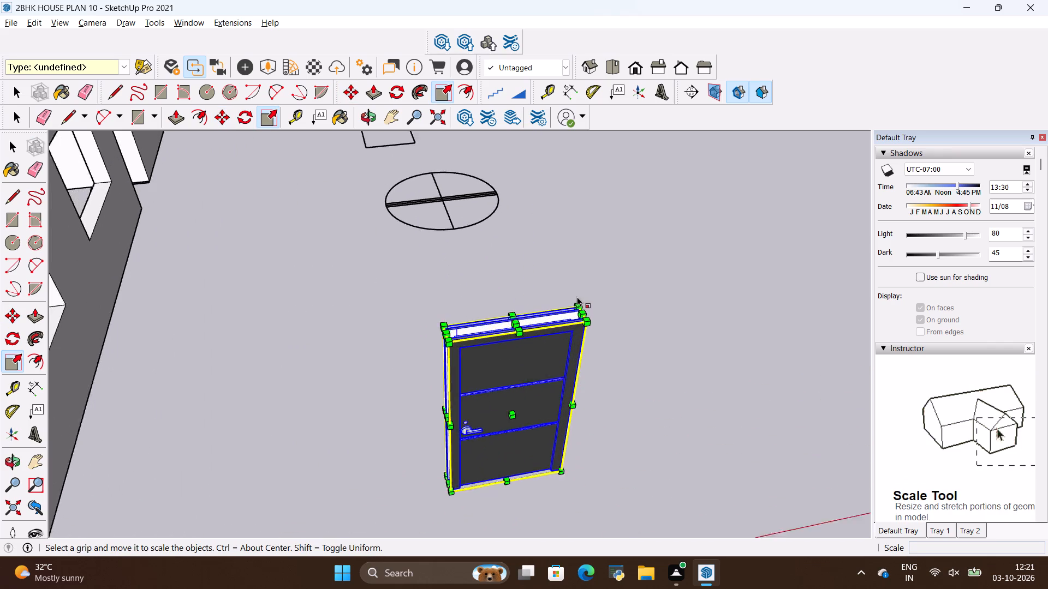
pyautogui.scroll(4, 577, 297)
pyautogui.click(479, 479)
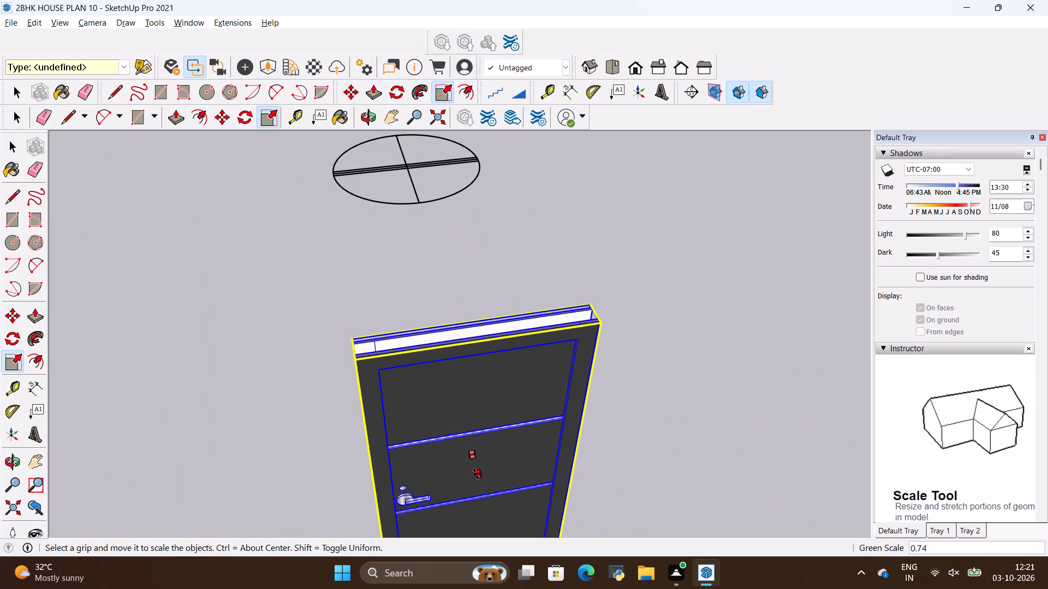
pyautogui.click(476, 467)
# Scale the door down in width and height by about 0.32 along red and 0.50 along blue.
pyautogui.scroll(3, 586, 306)
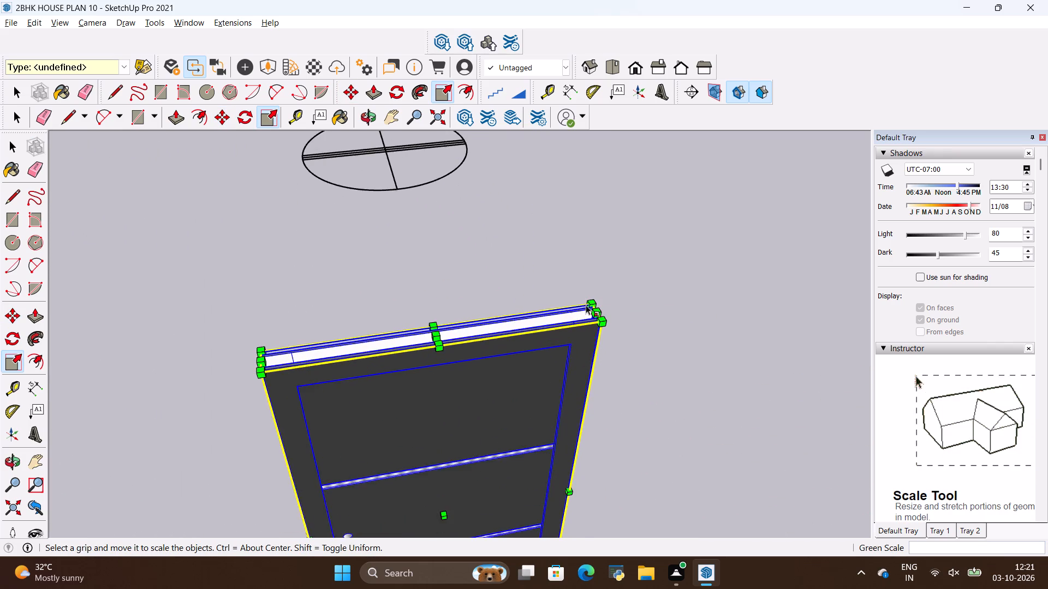
pyautogui.scroll(3, 586, 305)
pyautogui.click(616, 323)
pyautogui.scroll(-3, 639, 290)
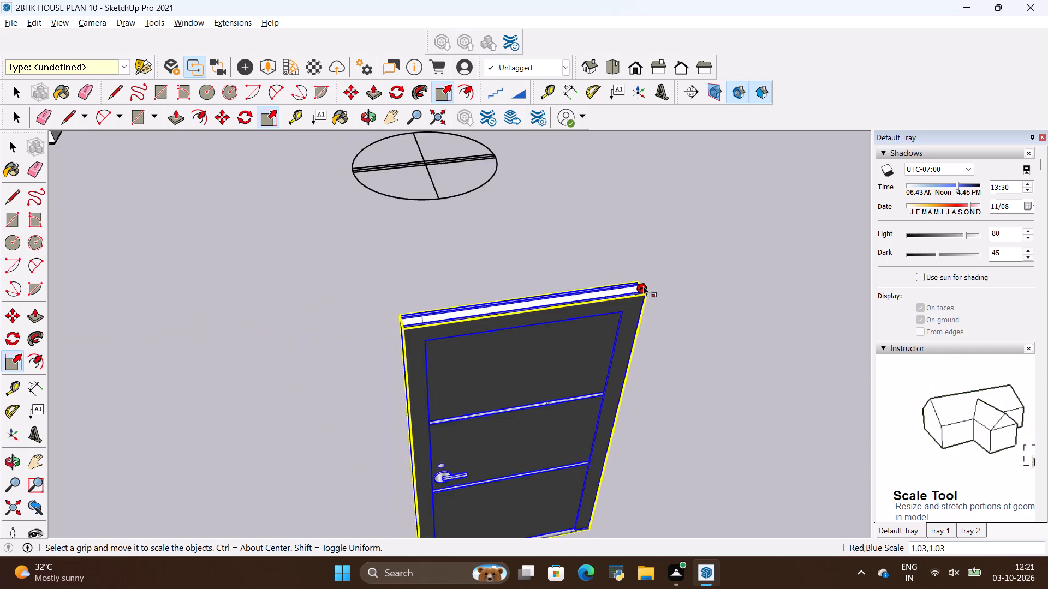
pyautogui.scroll(-7, 643, 286)
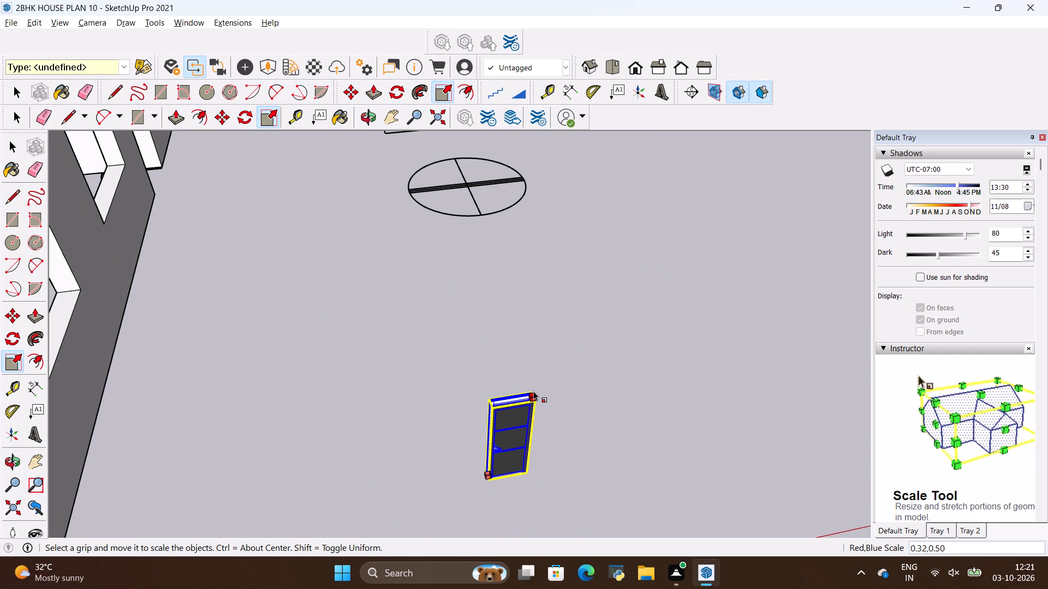
pyautogui.click(533, 391)
pyautogui.scroll(8, 486, 466)
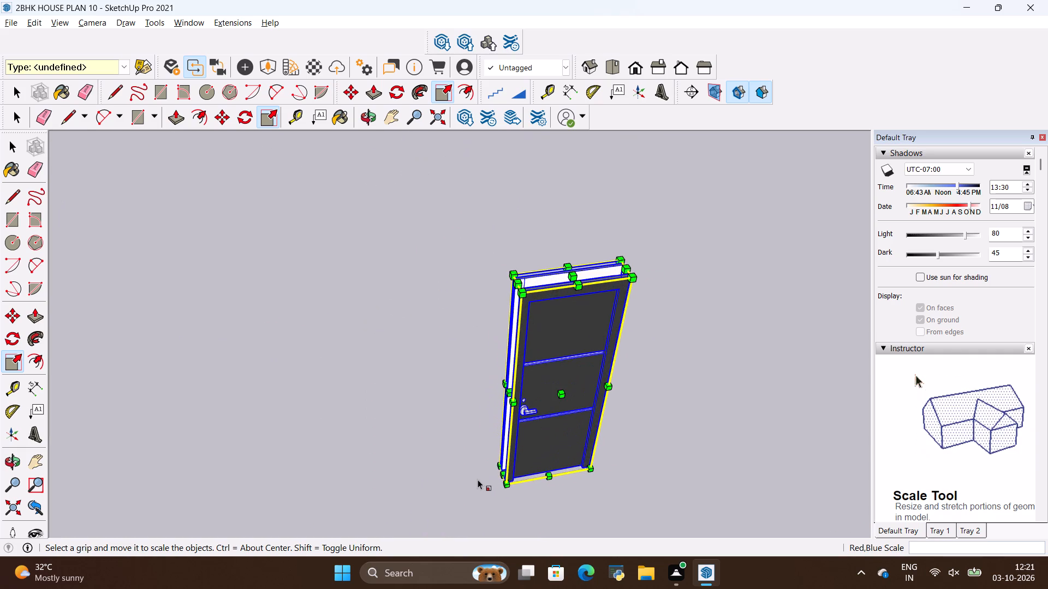
# Scale the door's thickness along the green axis by about 0.61.
pyautogui.press('m')
pyautogui.scroll(4, 552, 376)
pyautogui.moveTo(475, 280); pyautogui.dragTo(592, 330, button='middle')
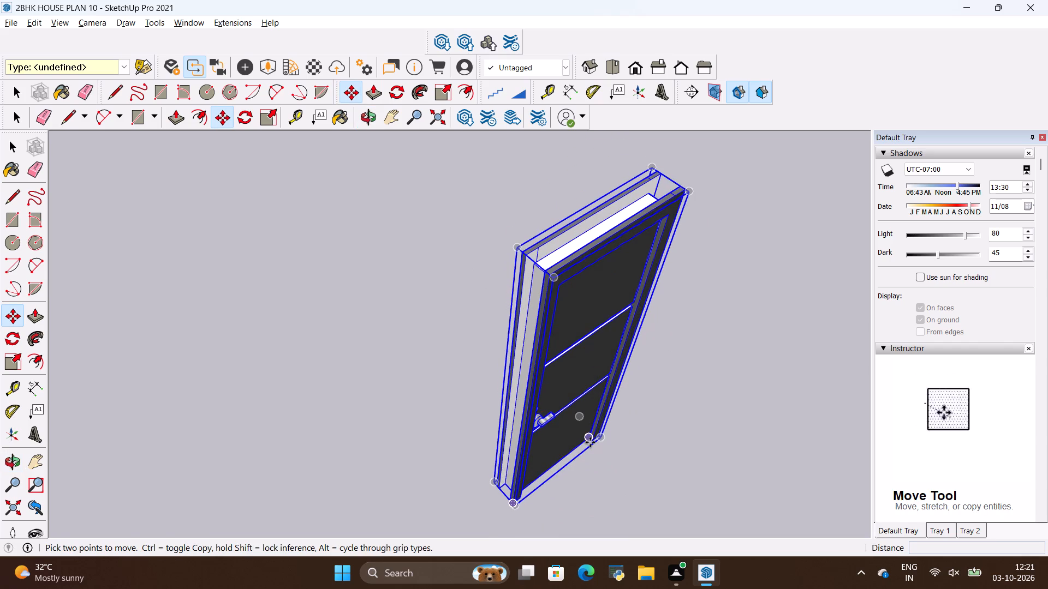
pyautogui.press('s')
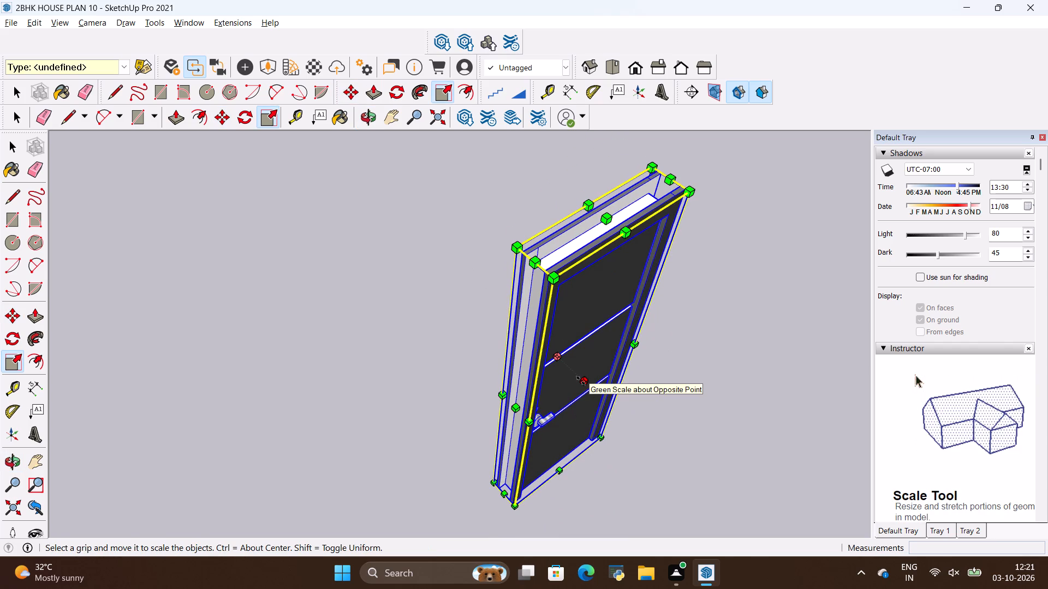
pyautogui.click(581, 381)
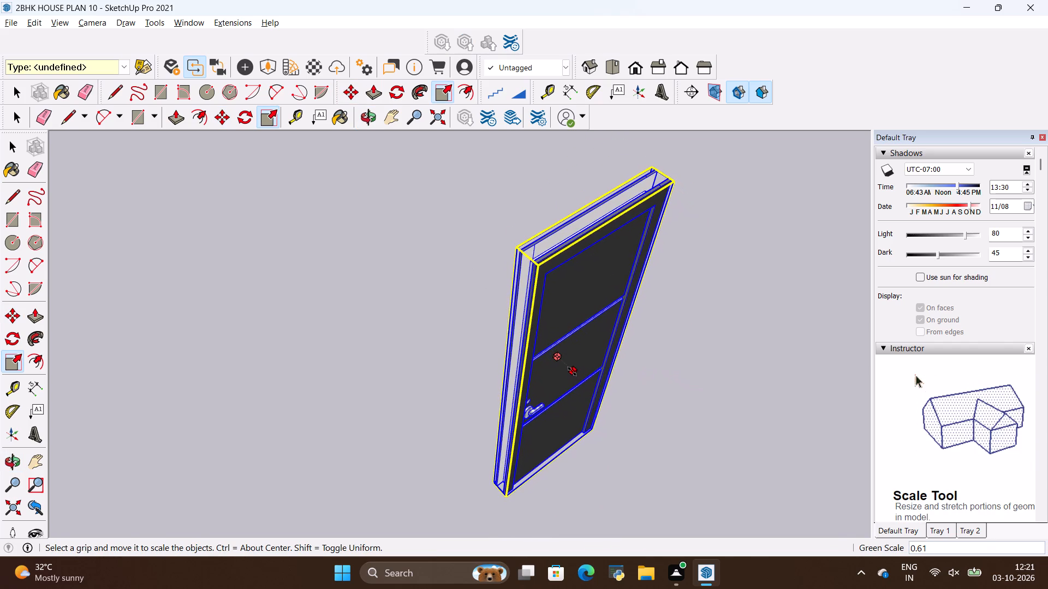
pyautogui.click(572, 371)
# Copy the scaled door by its bottom front corner about 41' into the house, to the wall's base corner at an interior doorway.
pyautogui.press('m')
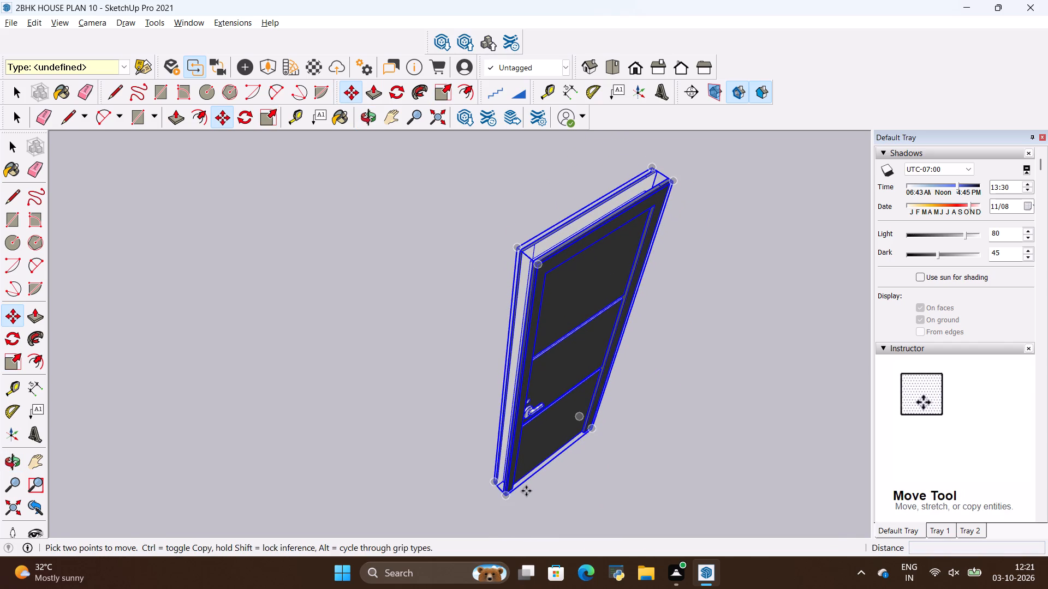
pyautogui.keyDown('ctrl'); pyautogui.click(508, 496); pyautogui.keyUp('ctrl')
pyautogui.scroll(-12, 432, 383)
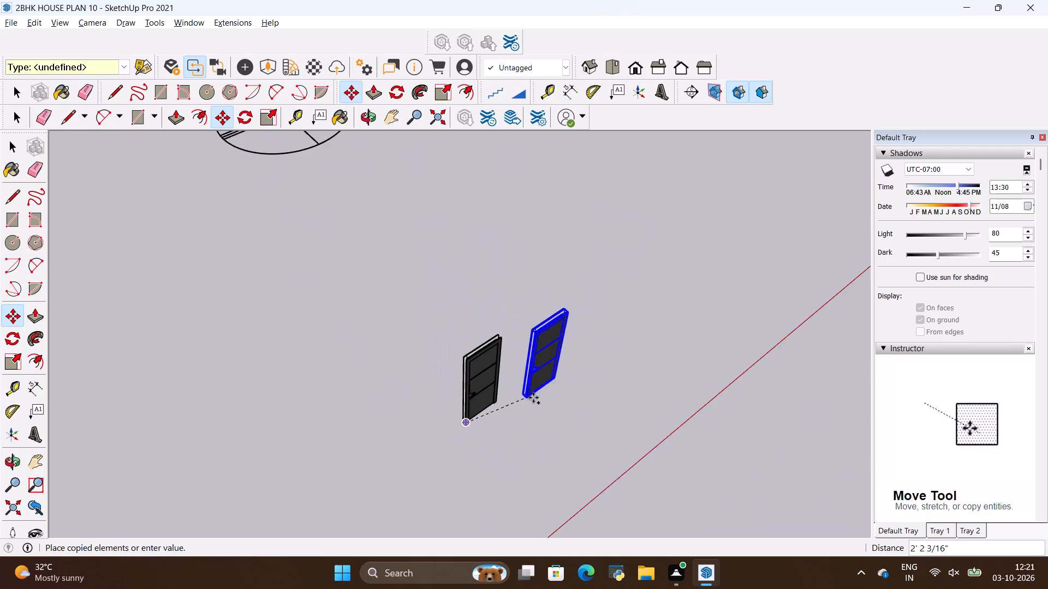
pyautogui.scroll(-17, 533, 398)
pyautogui.moveTo(592, 402); pyautogui.dragTo(508, 432, button='middle')
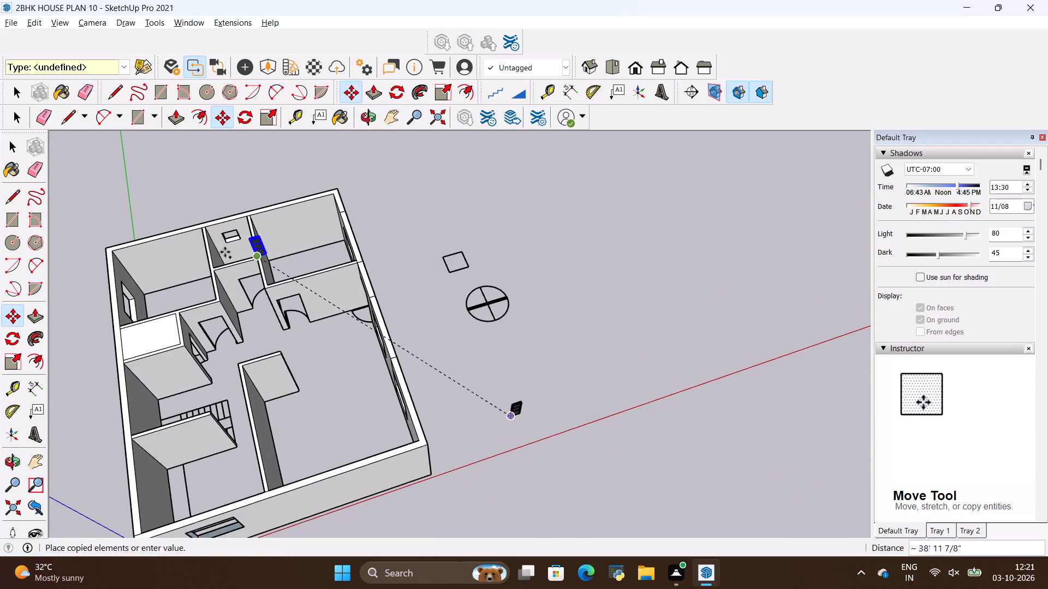
pyautogui.scroll(20, 176, 326)
pyautogui.scroll(12, 176, 326)
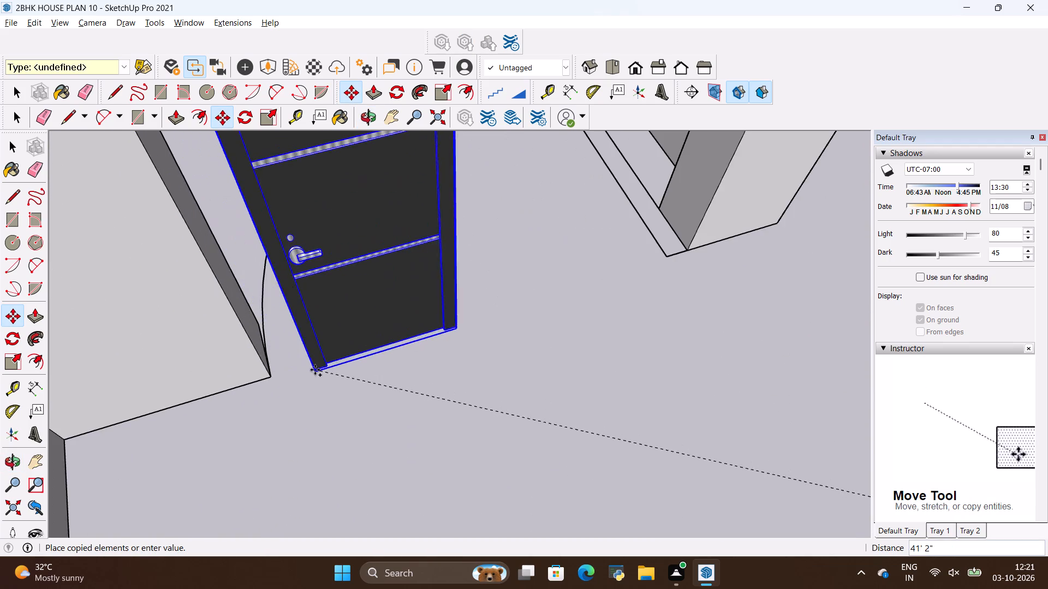
pyautogui.scroll(1, 282, 370)
pyautogui.moveTo(279, 370); pyautogui.dragTo(236, 370, button='middle')
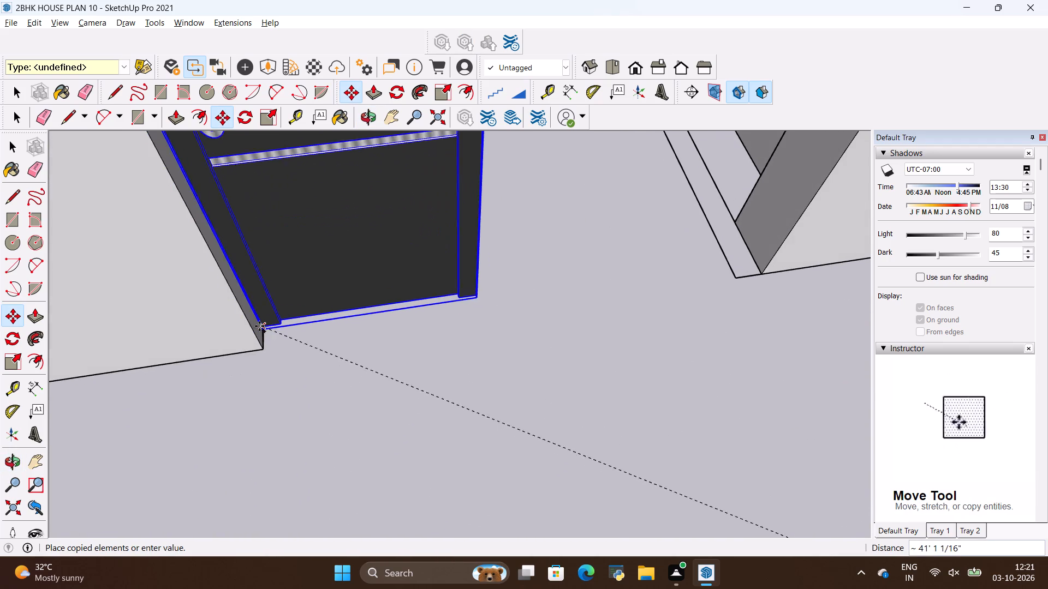
pyautogui.scroll(4, 271, 327)
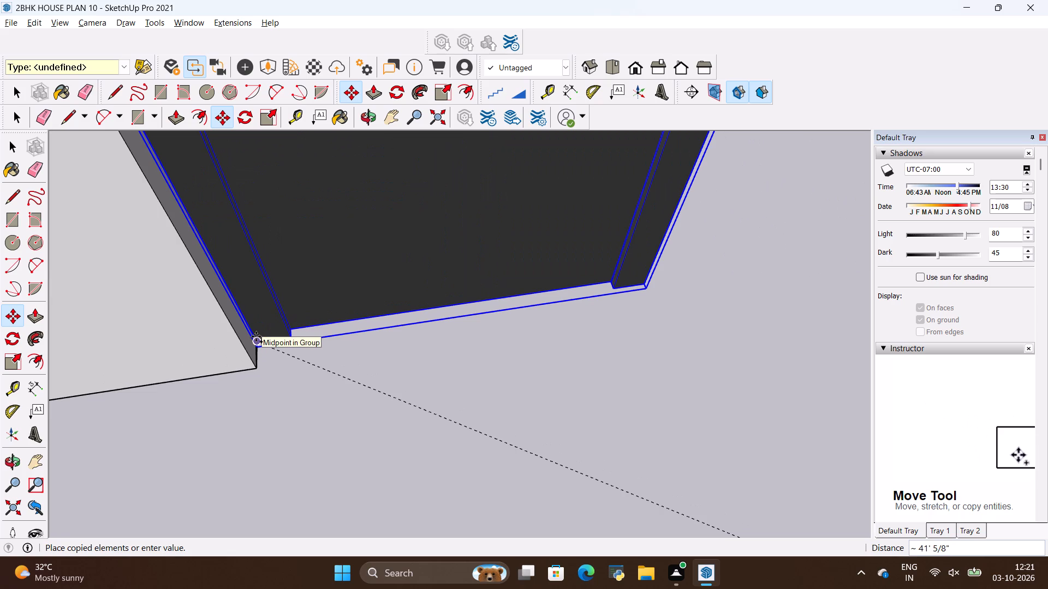
pyautogui.click(256, 336)
pyautogui.scroll(-12, 278, 450)
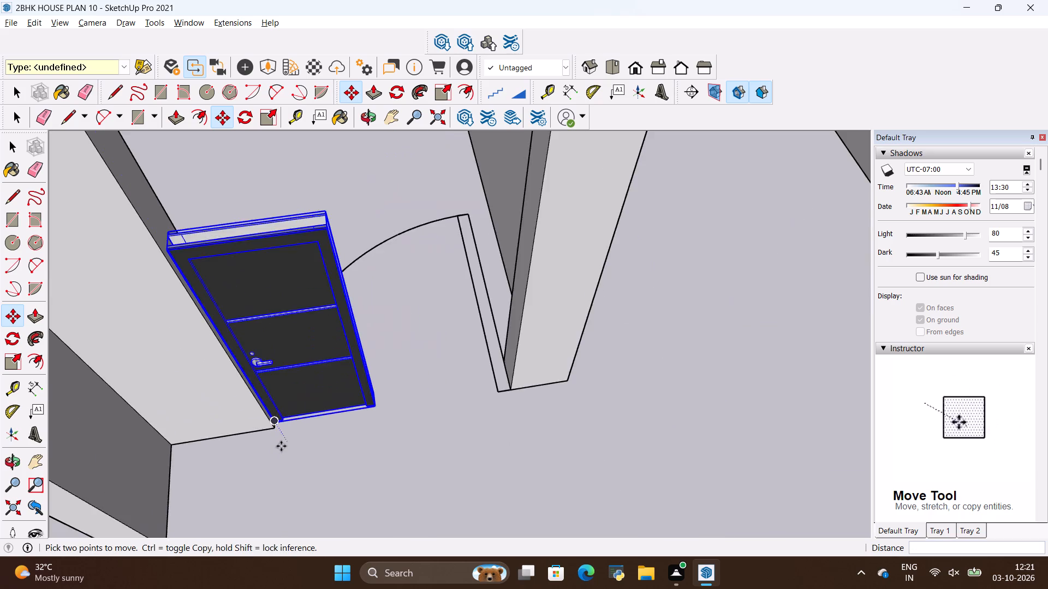
# Scale the door copy up along red and blue by its upper corner, fitting it to the interior doorway's top corner.
pyautogui.scroll(-5, 287, 440)
pyautogui.press('s')
pyautogui.scroll(3, 309, 320)
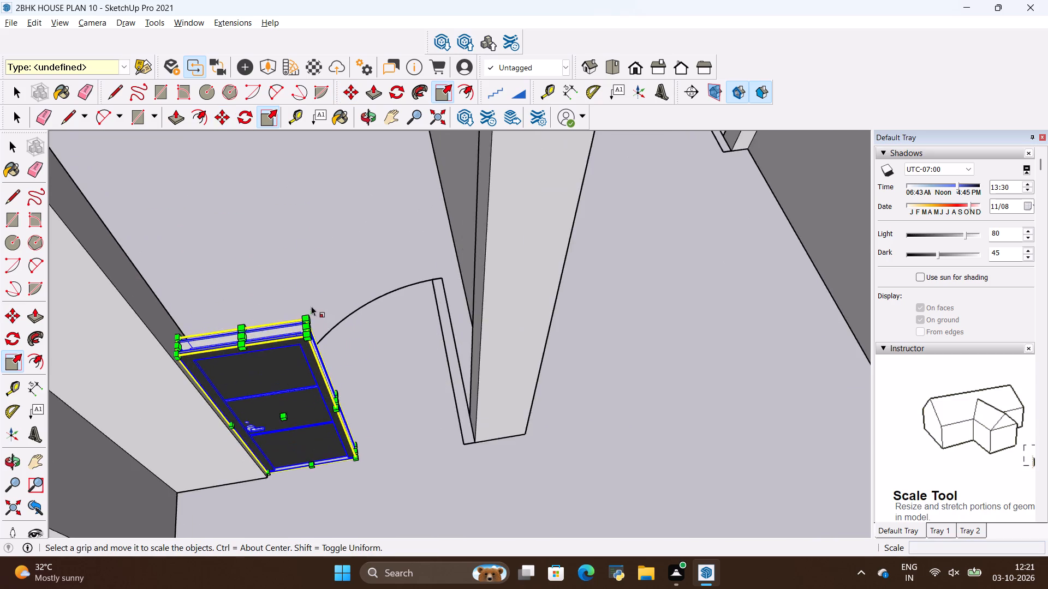
pyautogui.scroll(3, 311, 319)
pyautogui.click(305, 331)
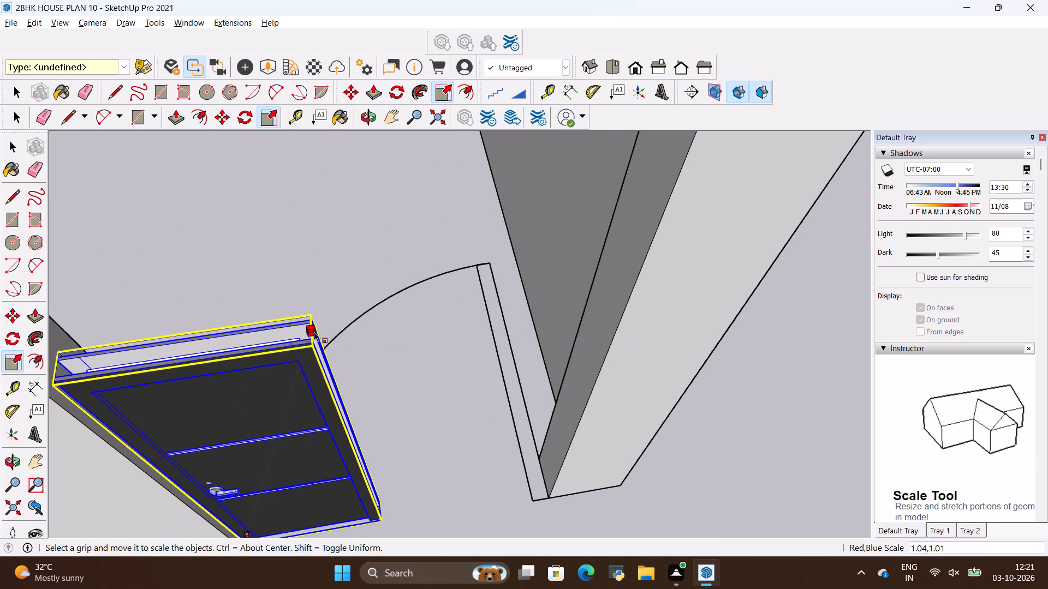
pyautogui.scroll(-11, 336, 389)
pyautogui.moveTo(350, 380); pyautogui.dragTo(336, 203, button='middle')
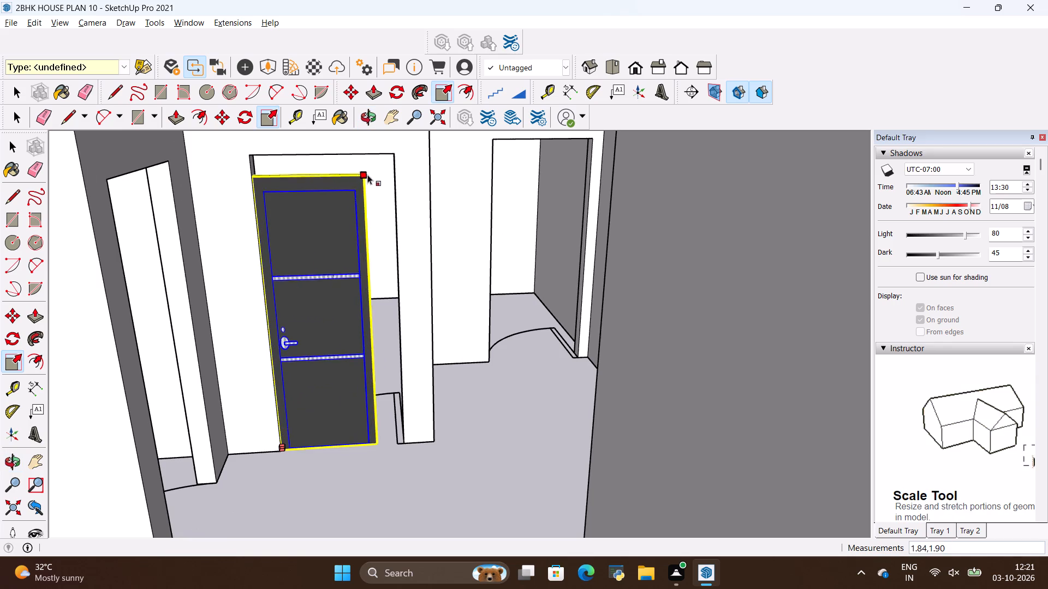
pyautogui.scroll(2, 392, 147)
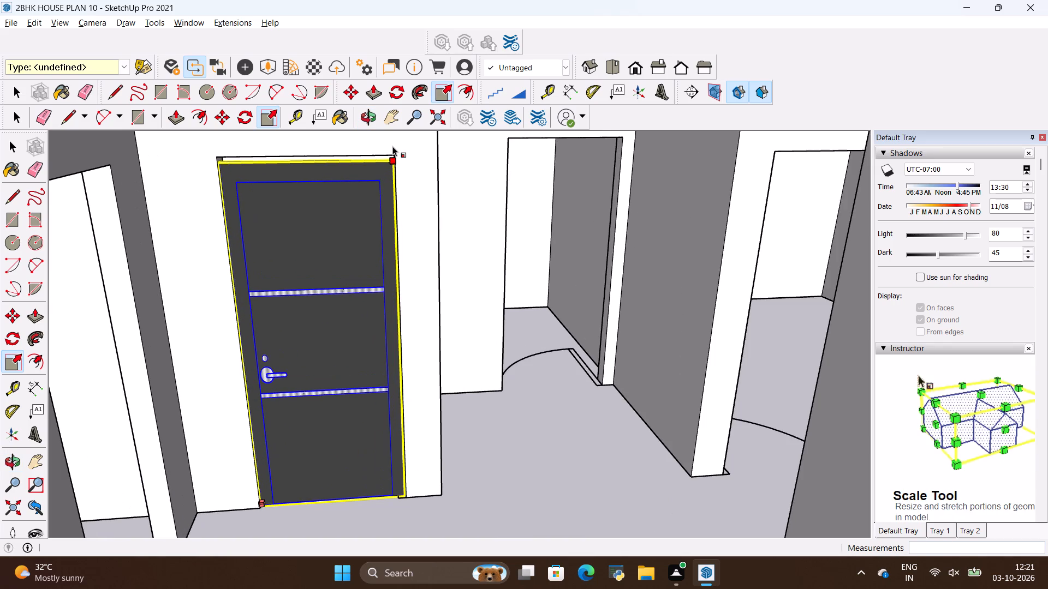
pyautogui.scroll(9, 395, 147)
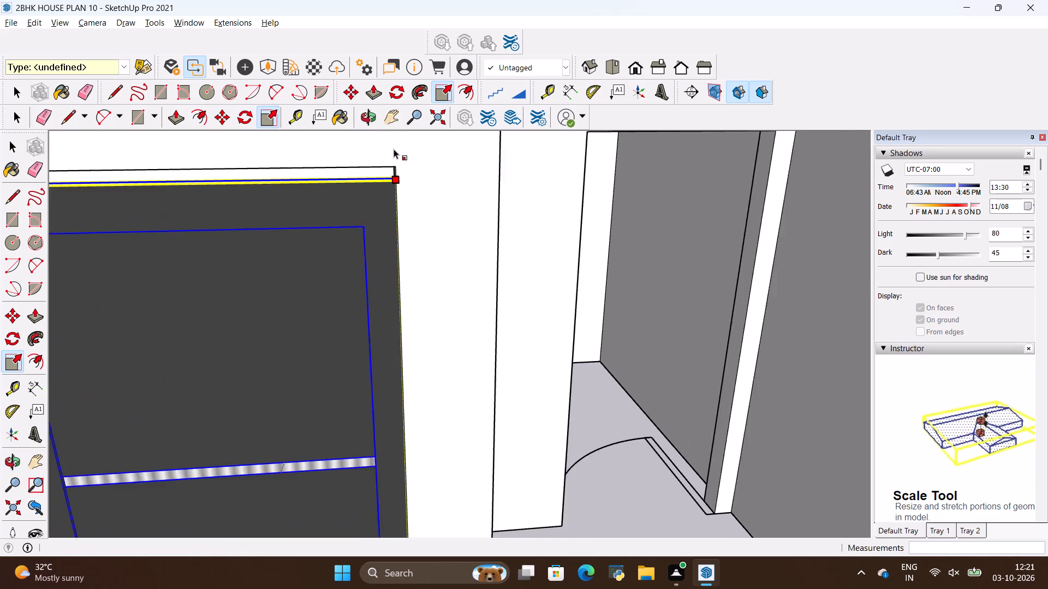
pyautogui.scroll(4, 394, 149)
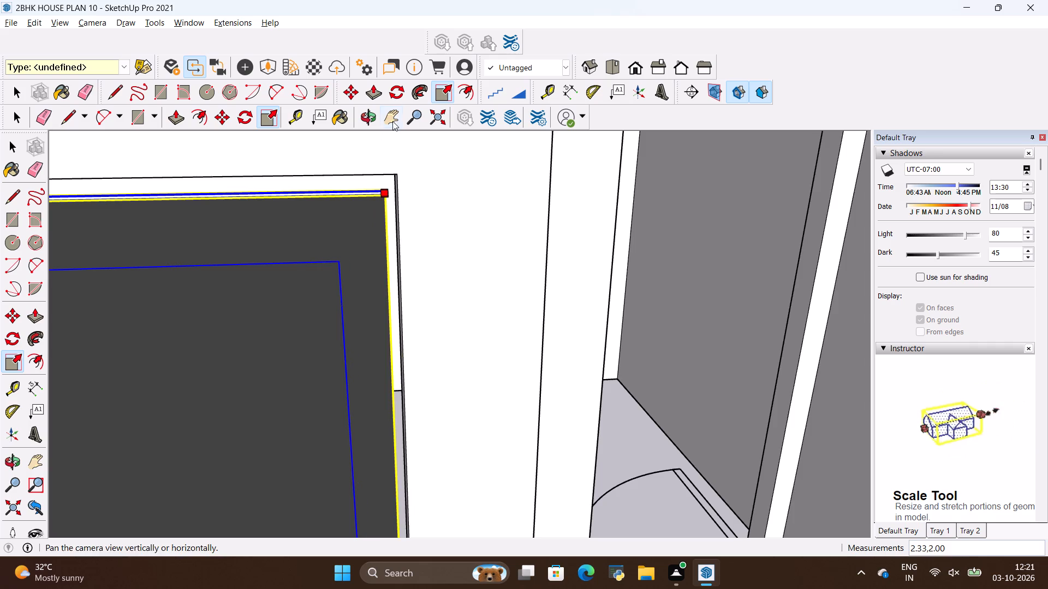
pyautogui.scroll(-10, 392, 203)
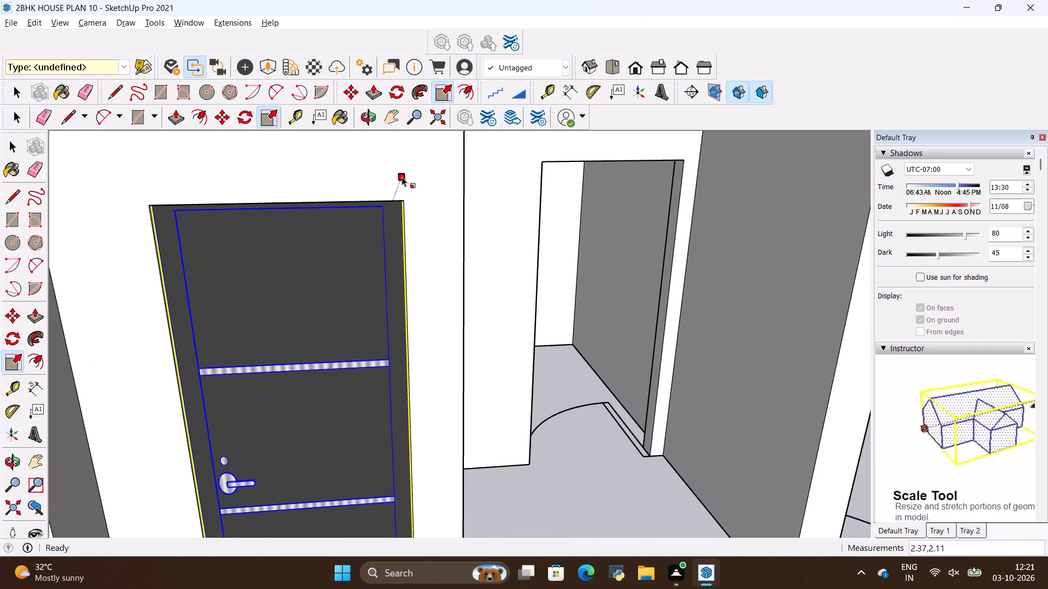
pyautogui.click(400, 197)
pyautogui.scroll(-3, 401, 252)
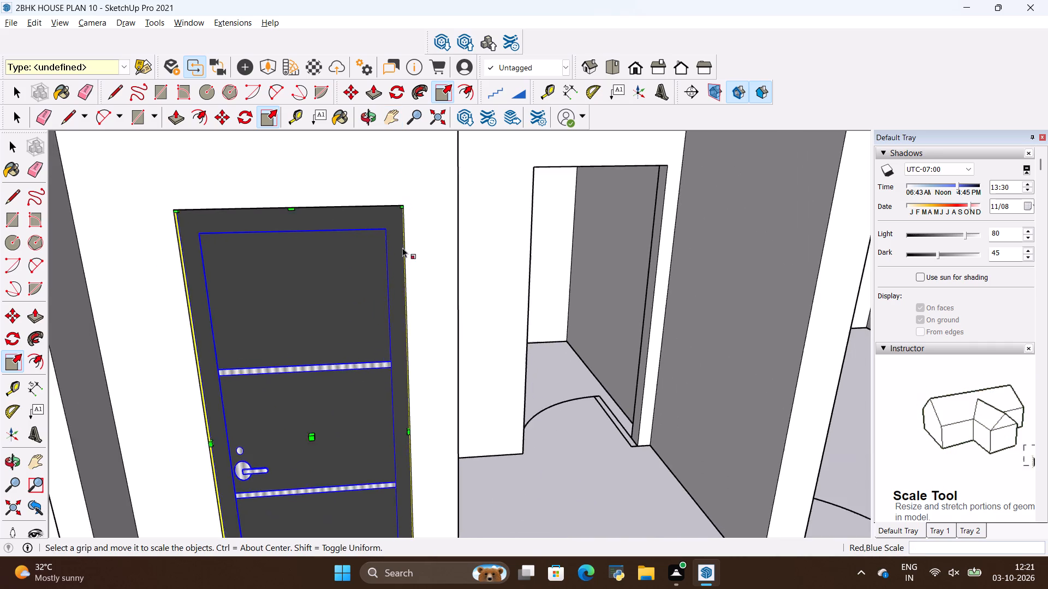
# Copy the fitted door by its bottom corner about 10' 1" to the jamb's base midpoint at the doorway into the next room.
pyautogui.scroll(-7, 402, 248)
pyautogui.press('m')
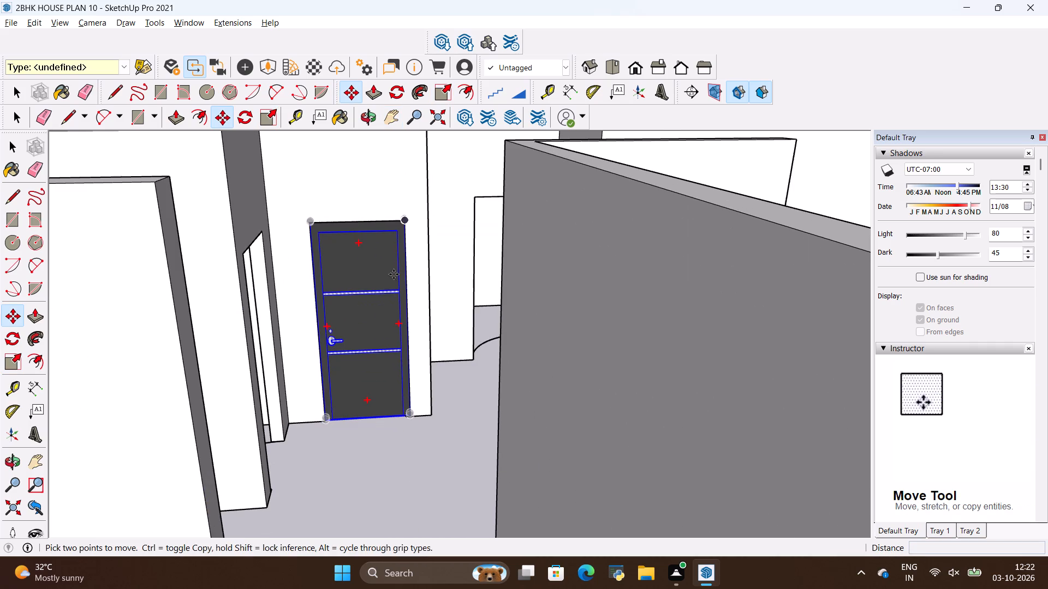
pyautogui.click(325, 425)
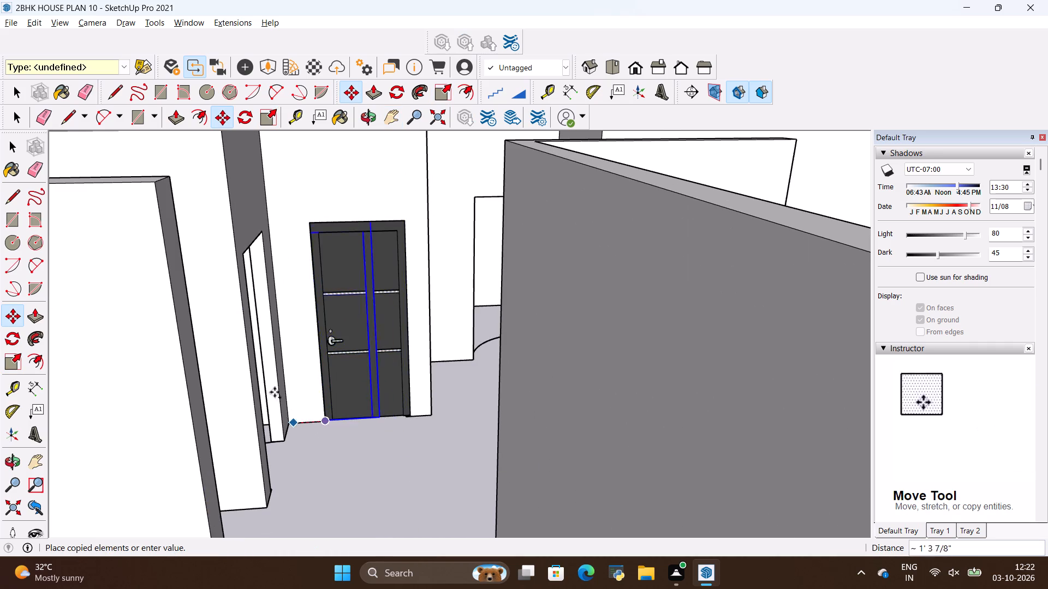
pyautogui.scroll(-9, 258, 253)
pyautogui.moveTo(558, 337); pyautogui.dragTo(446, 417, button='middle')
pyautogui.scroll(20, 503, 334)
pyautogui.scroll(1, 503, 334)
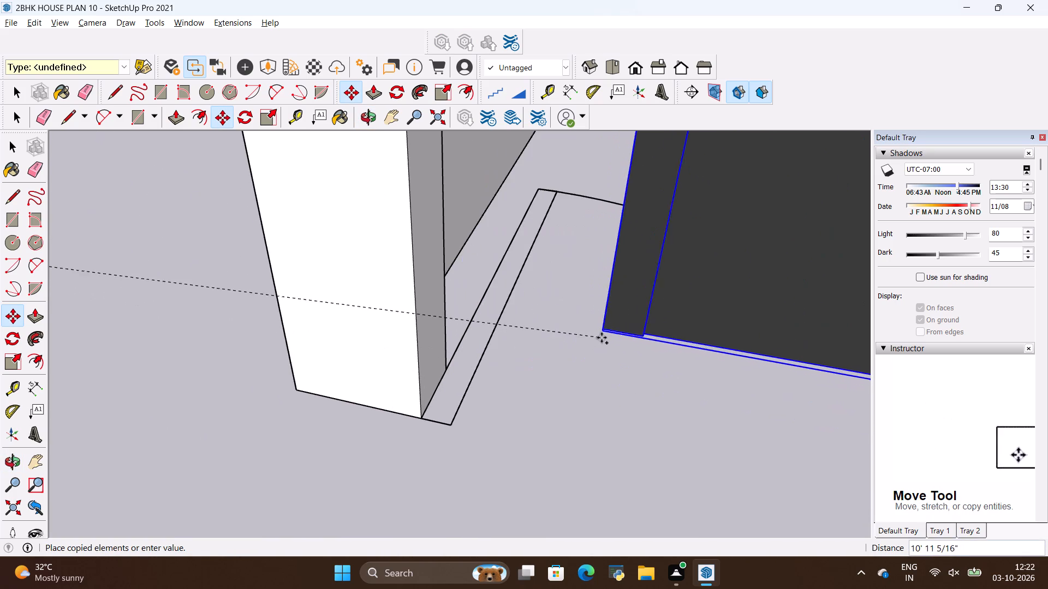
pyautogui.scroll(1, 428, 389)
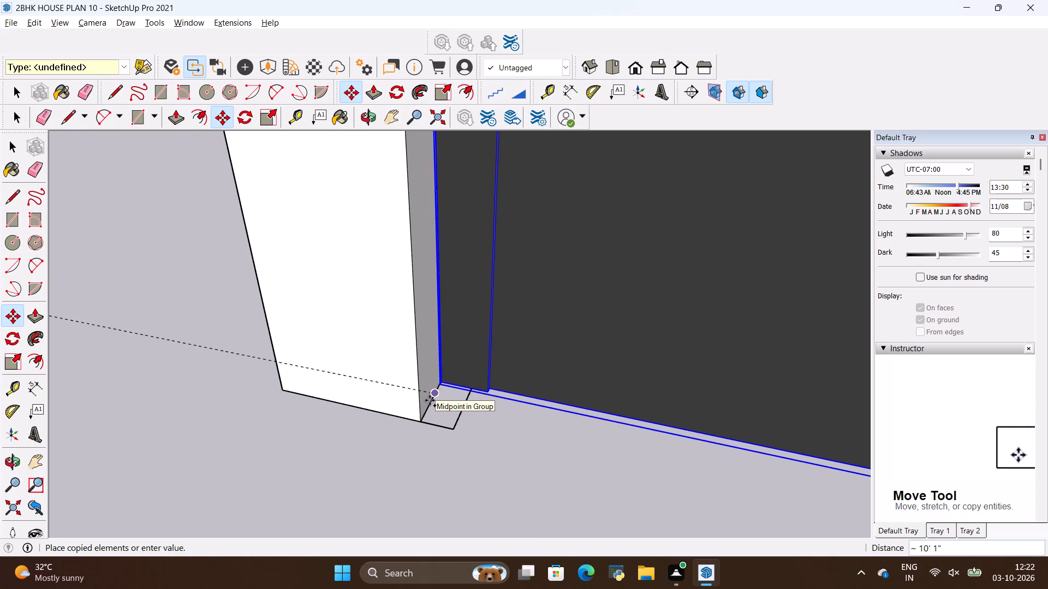
pyautogui.click(430, 400)
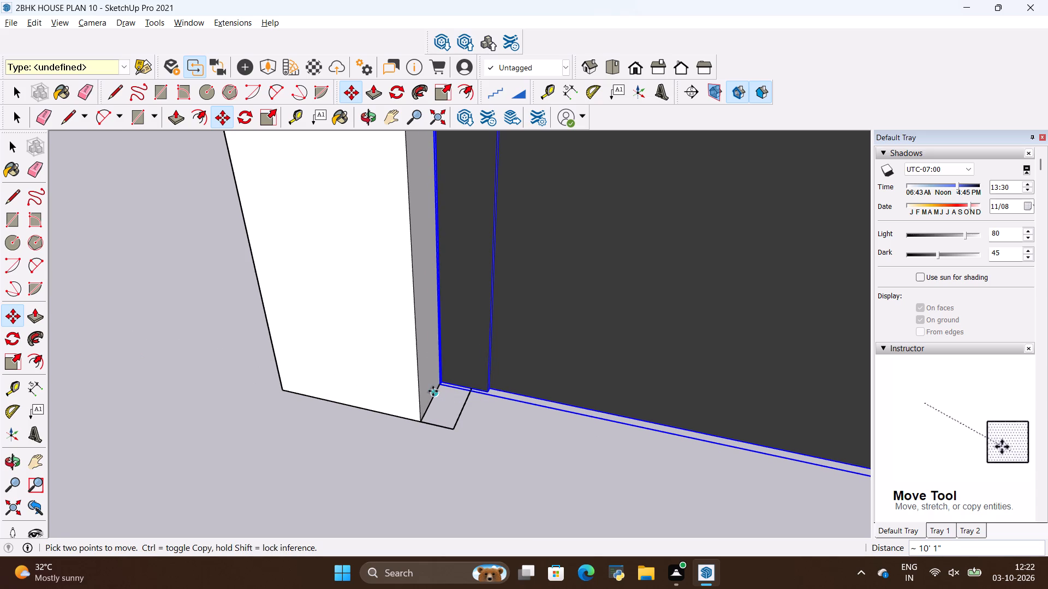
# Copy the door about 6' 5" into the open doorway between the two fitted doors, onto the jamb's base point.
pyautogui.click(433, 396)
pyautogui.scroll(-16, 405, 494)
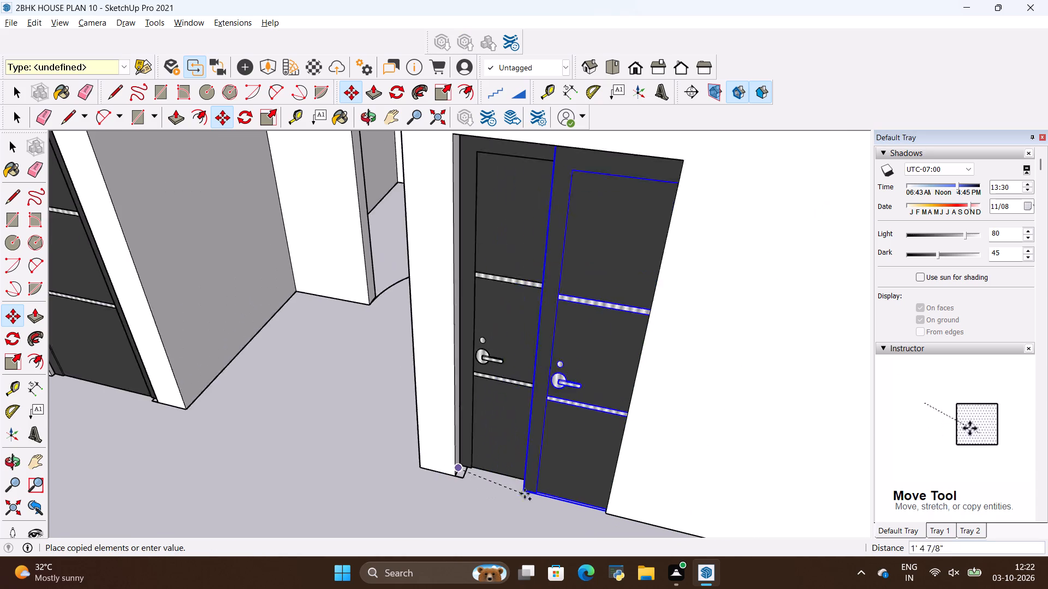
pyautogui.scroll(-2, 525, 494)
pyautogui.scroll(3, 745, 483)
pyautogui.scroll(-10, 734, 482)
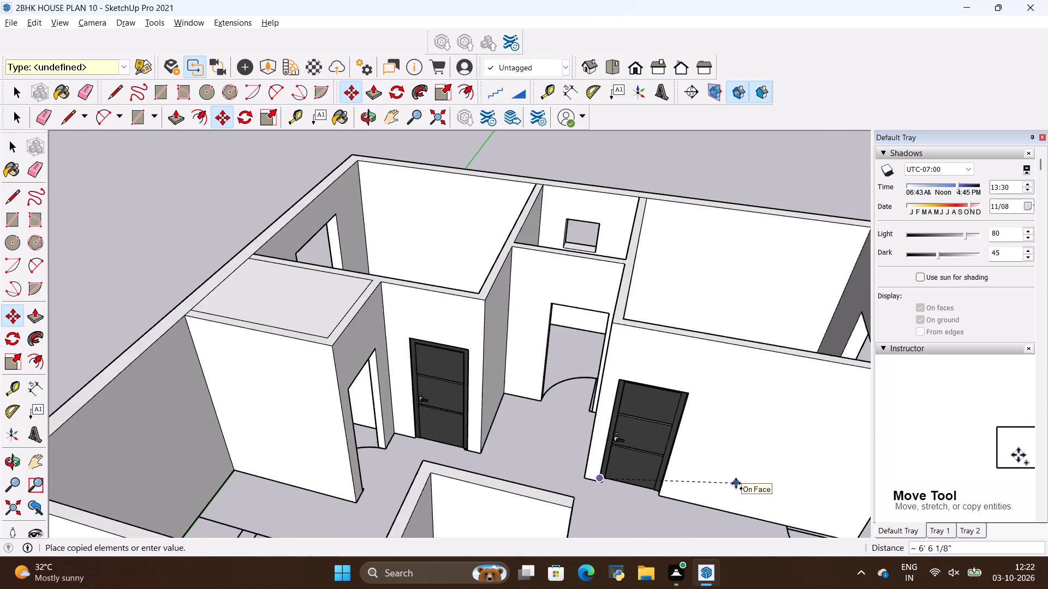
pyautogui.scroll(-7, 736, 483)
pyautogui.scroll(20, 656, 451)
pyautogui.moveTo(622, 431); pyautogui.dragTo(560, 443, button='middle')
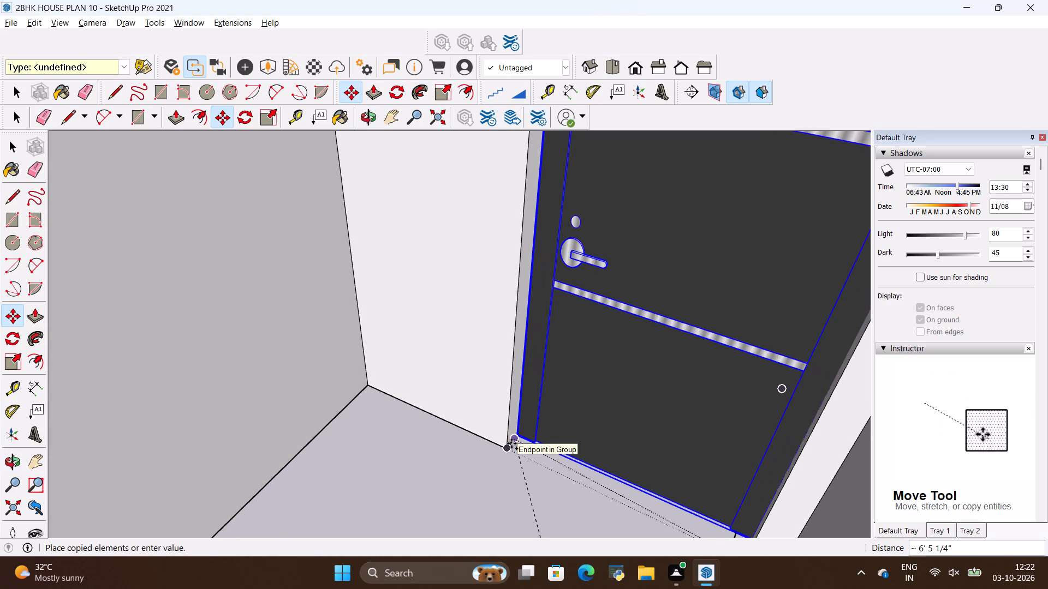
pyautogui.click(511, 443)
# Copy the door once more to an empty spot outside the house, beside the exterior wall along the green axis.
pyautogui.keyDown('ctrl'); pyautogui.click(513, 442); pyautogui.keyUp('ctrl')
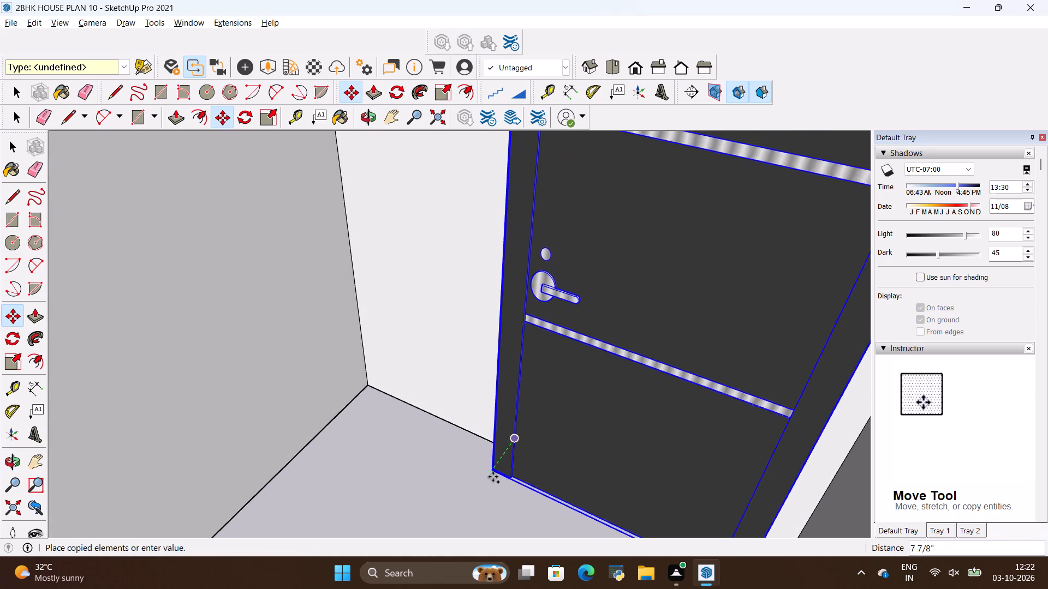
pyautogui.scroll(-20, 495, 478)
pyautogui.scroll(-18, 500, 379)
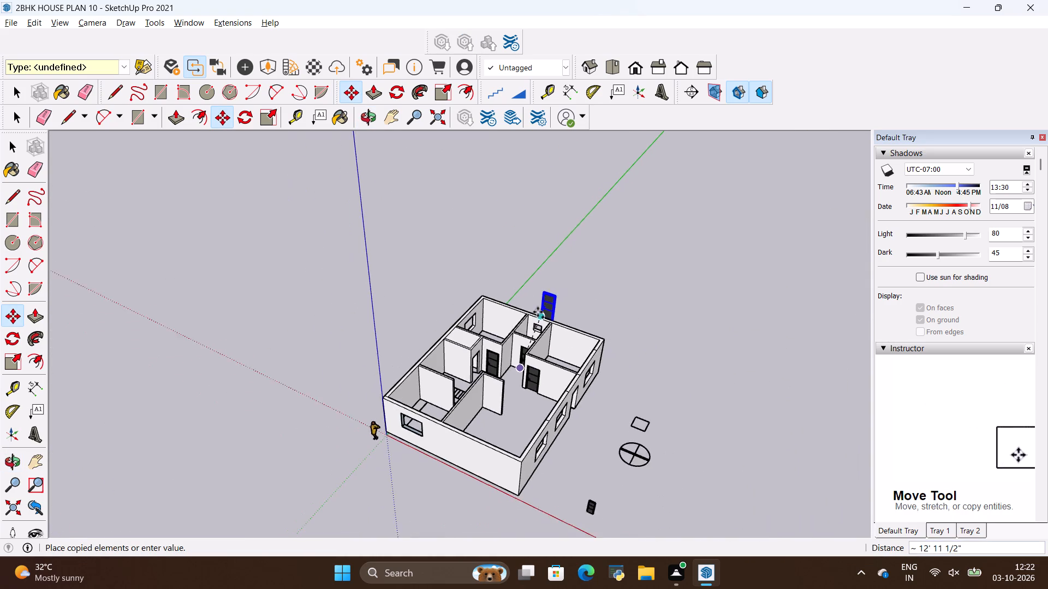
pyautogui.scroll(9, 435, 451)
pyautogui.scroll(12, 407, 302)
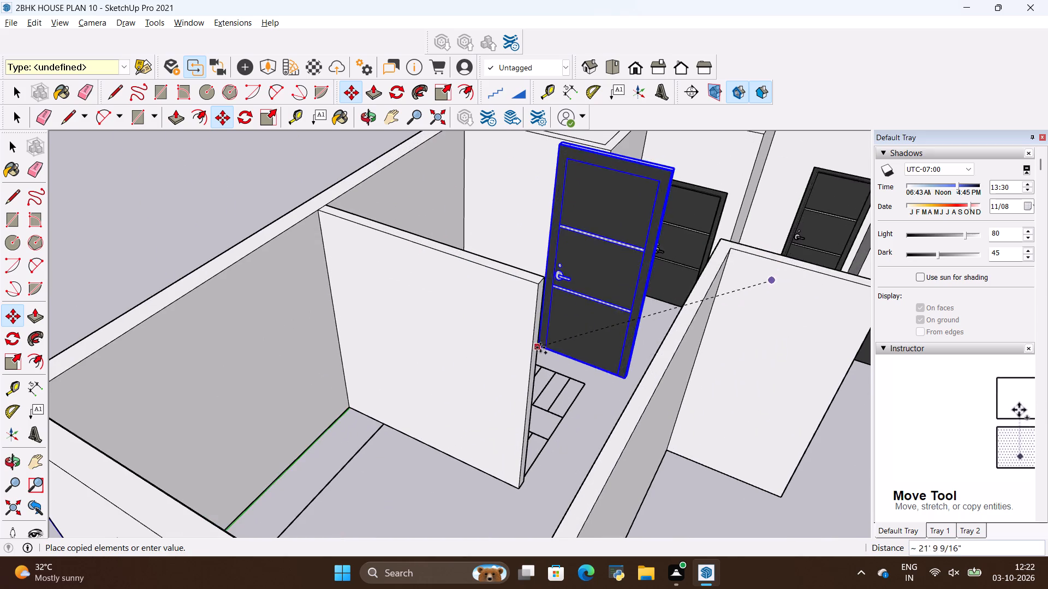
pyautogui.scroll(-14, 602, 400)
pyautogui.moveTo(471, 344); pyautogui.dragTo(546, 349, button='middle')
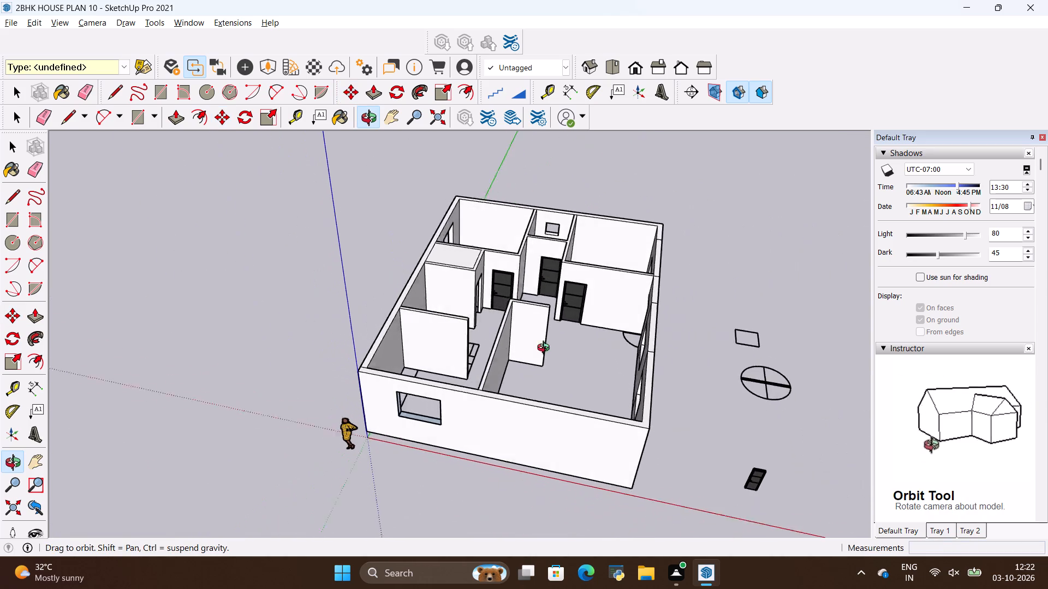
pyautogui.moveTo(546, 349); pyautogui.dragTo(575, 346, button='middle')
pyautogui.click(299, 335)
# Rotate the door copy outside the house 90° about the vertical axis, parallel to the green axis.
pyautogui.scroll(4, 270, 364)
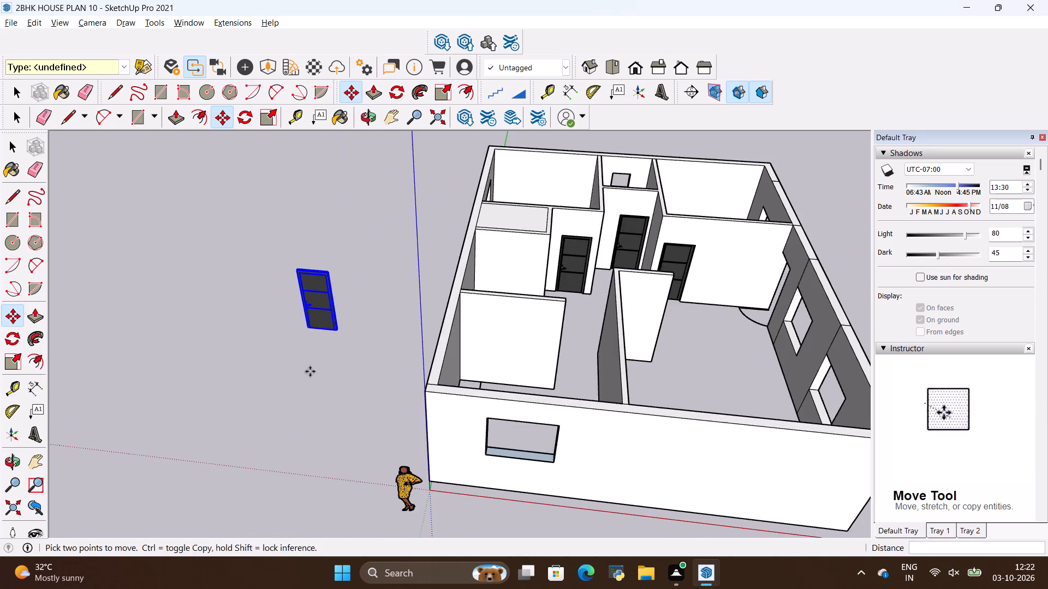
pyautogui.moveTo(310, 371); pyautogui.dragTo(784, 287, button='middle')
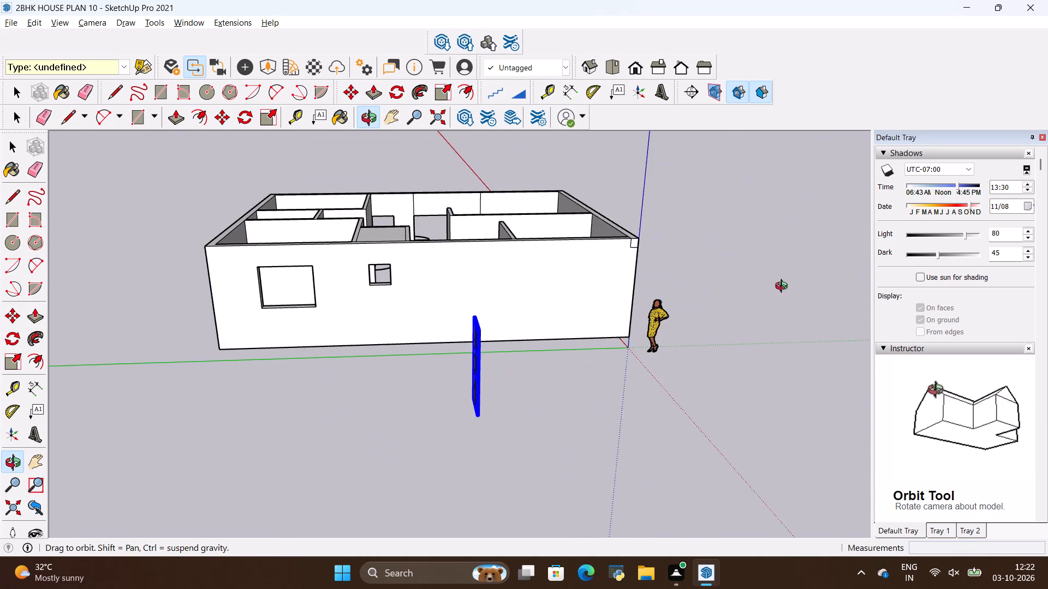
pyautogui.moveTo(784, 287); pyautogui.dragTo(293, 358, button='middle')
pyautogui.scroll(-5, 324, 354)
pyautogui.moveTo(452, 248); pyautogui.dragTo(487, 339, button='middle')
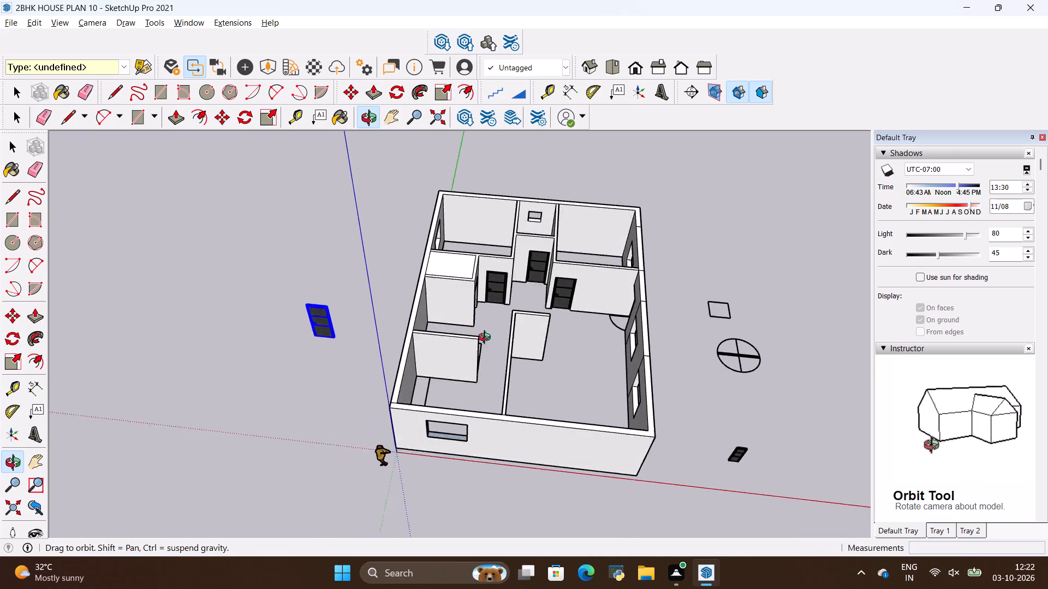
pyautogui.moveTo(487, 339); pyautogui.dragTo(622, 262, button='middle')
pyautogui.scroll(5, 399, 388)
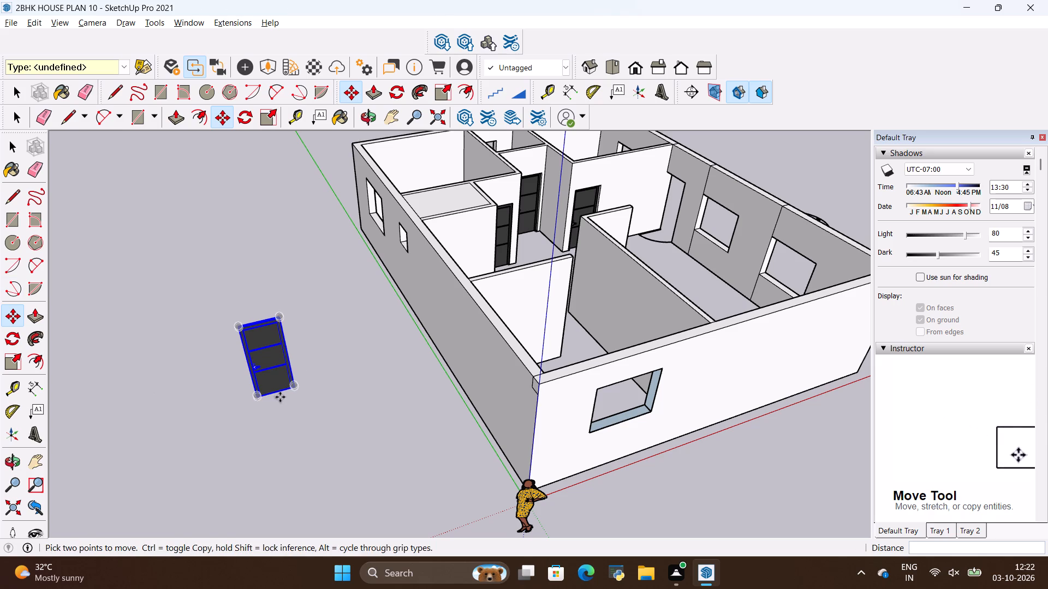
pyautogui.click(387, 91)
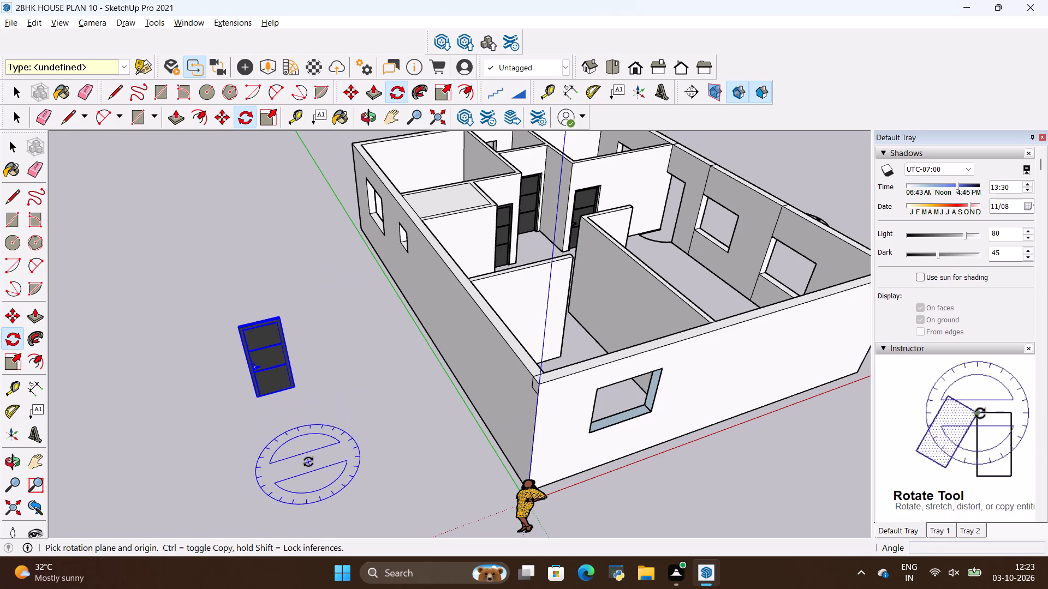
pyautogui.click(300, 400)
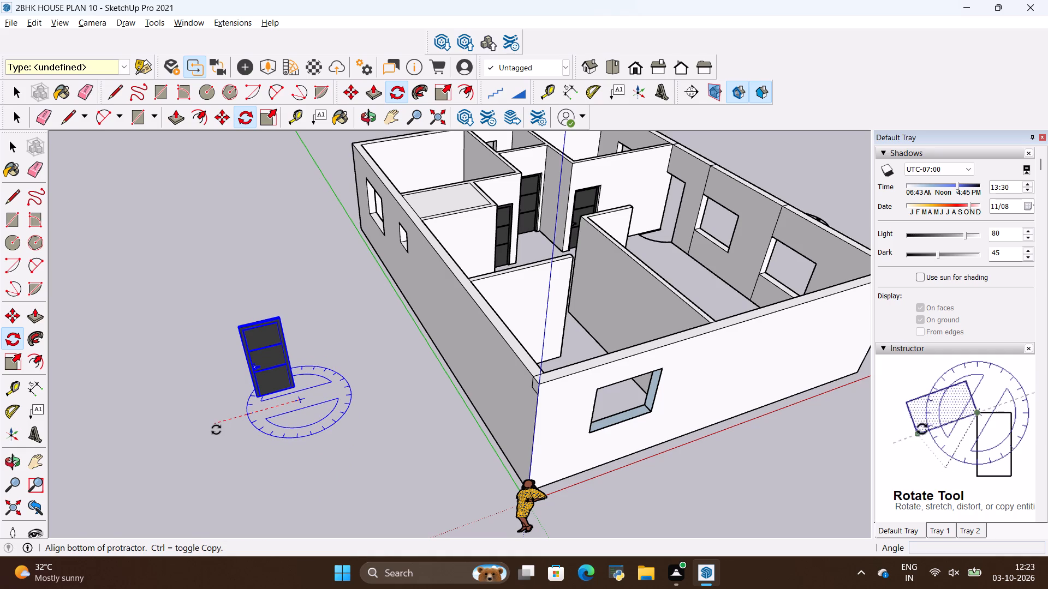
pyautogui.click(216, 430)
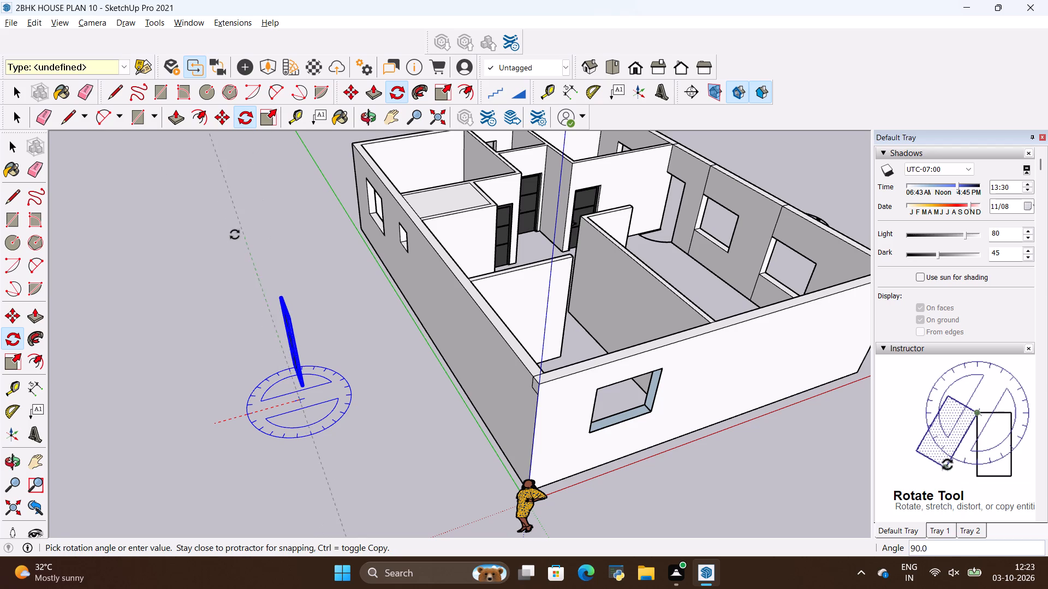
pyautogui.click(250, 231)
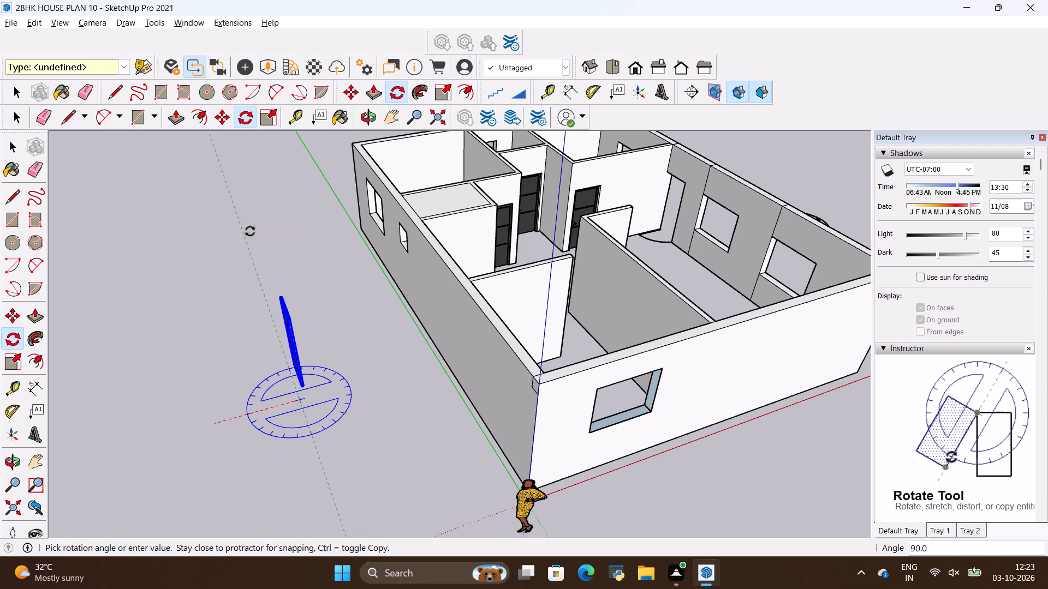
pyautogui.press('space')
pyautogui.click(276, 406)
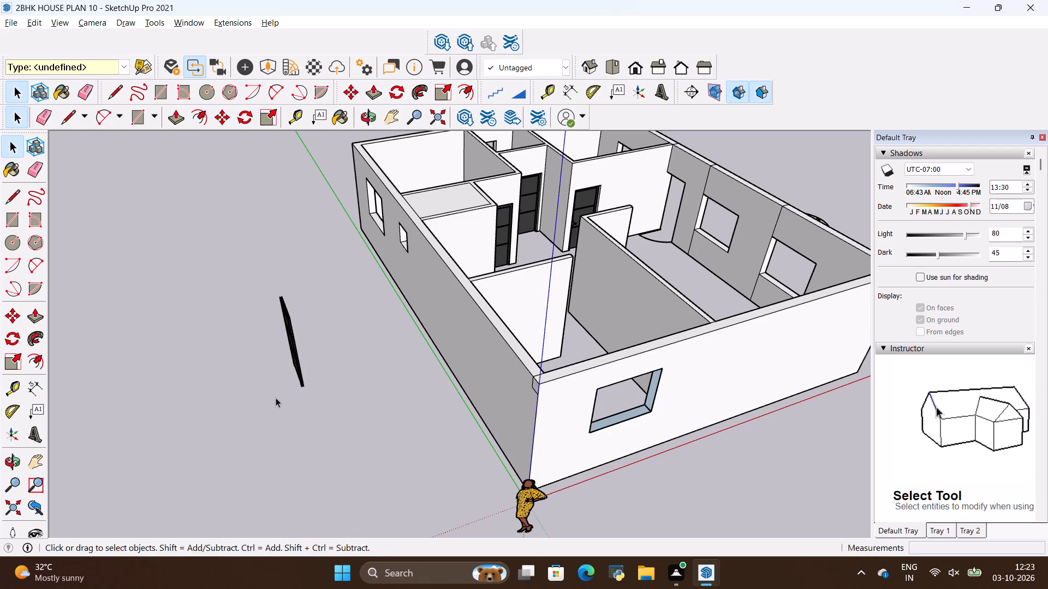
# Move the rotated door by its bottom corner about 42' 8" into the large room's doorway in the windowed exterior wall.
pyautogui.press('m')
pyautogui.click(291, 350)
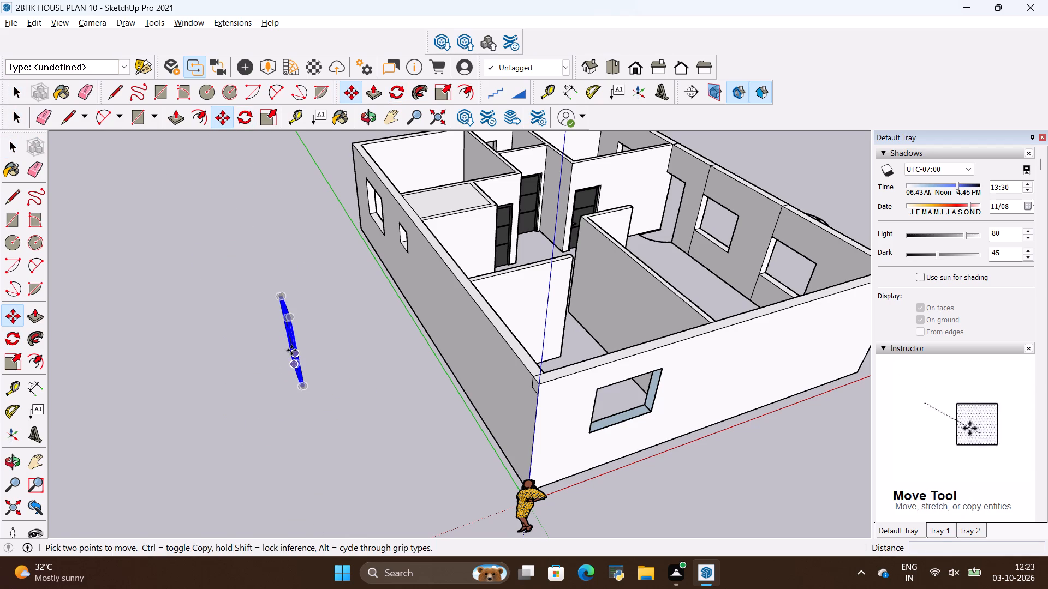
pyautogui.press('m')
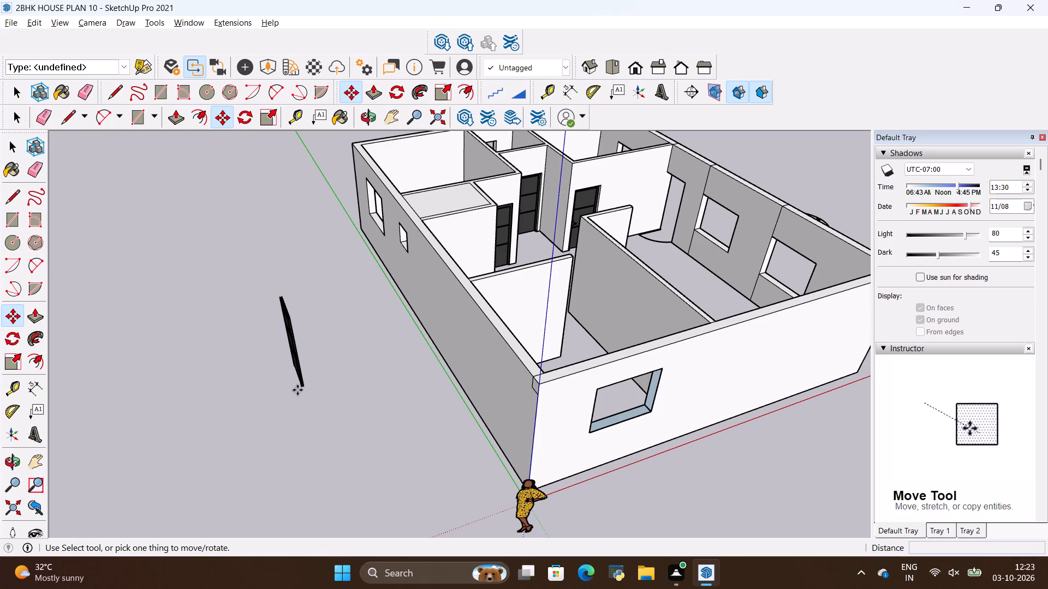
pyautogui.click(302, 384)
pyautogui.scroll(-5, 208, 436)
pyautogui.scroll(8, 562, 279)
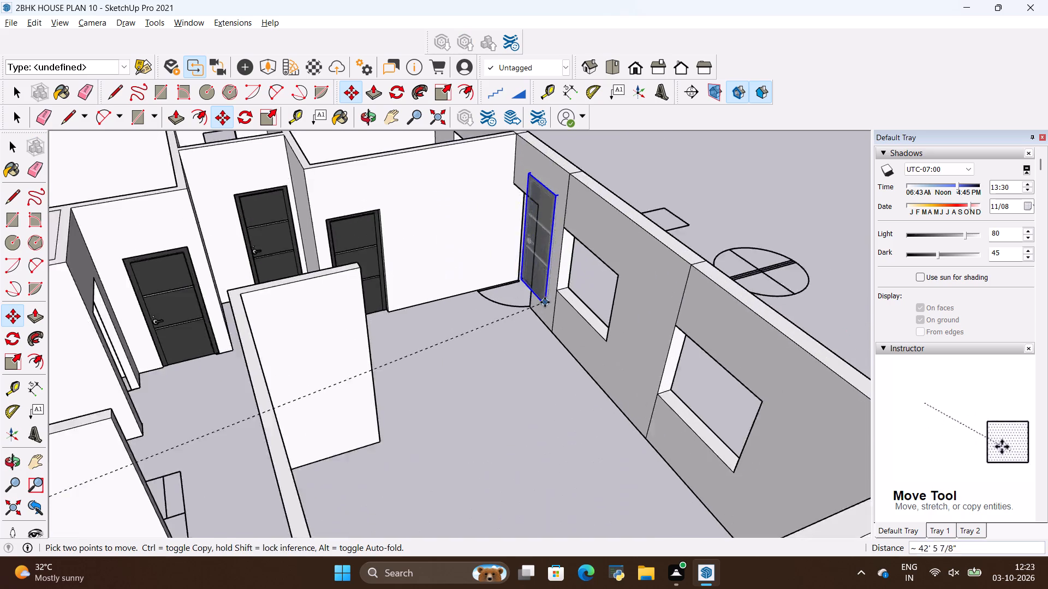
pyautogui.scroll(16, 545, 302)
pyautogui.scroll(4, 473, 225)
pyautogui.scroll(3, 514, 304)
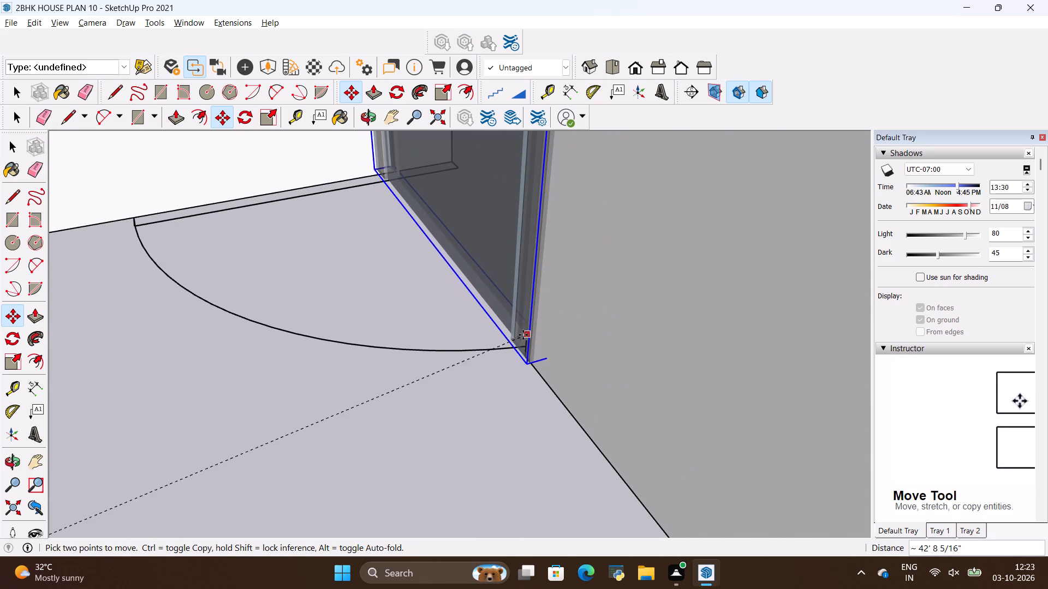
pyautogui.click(523, 322)
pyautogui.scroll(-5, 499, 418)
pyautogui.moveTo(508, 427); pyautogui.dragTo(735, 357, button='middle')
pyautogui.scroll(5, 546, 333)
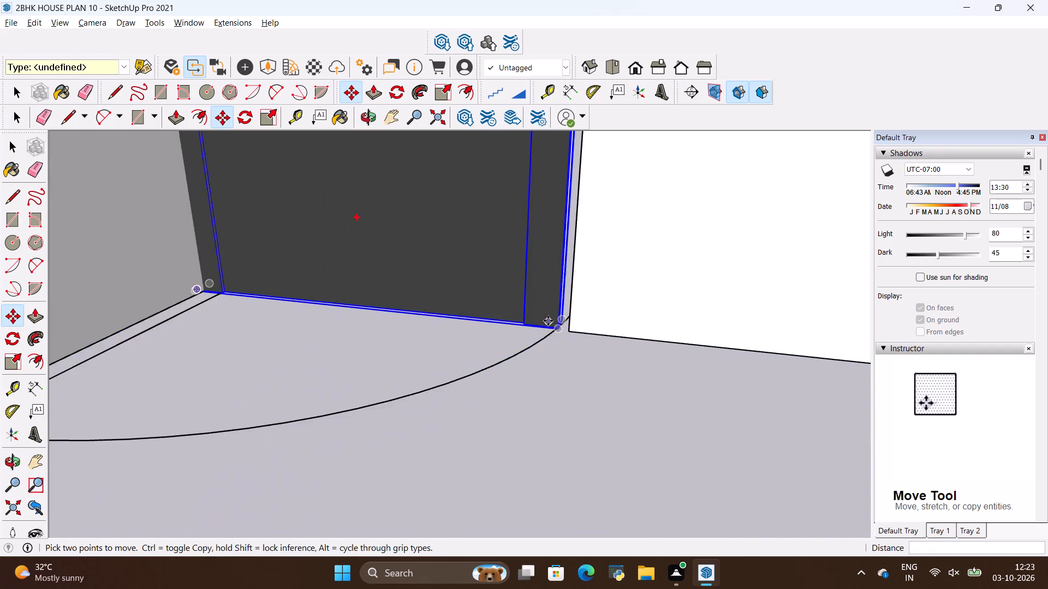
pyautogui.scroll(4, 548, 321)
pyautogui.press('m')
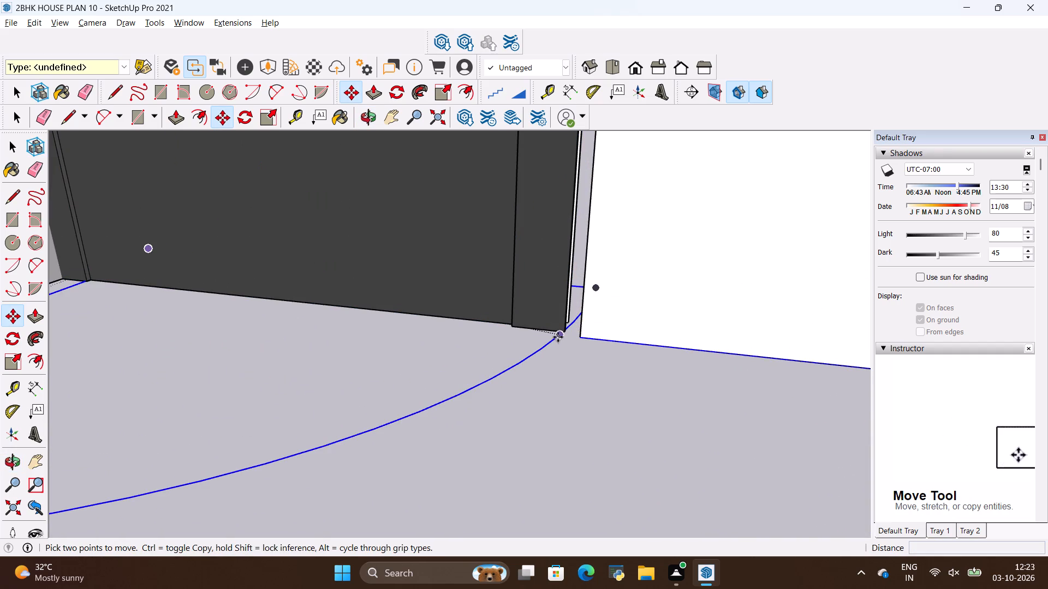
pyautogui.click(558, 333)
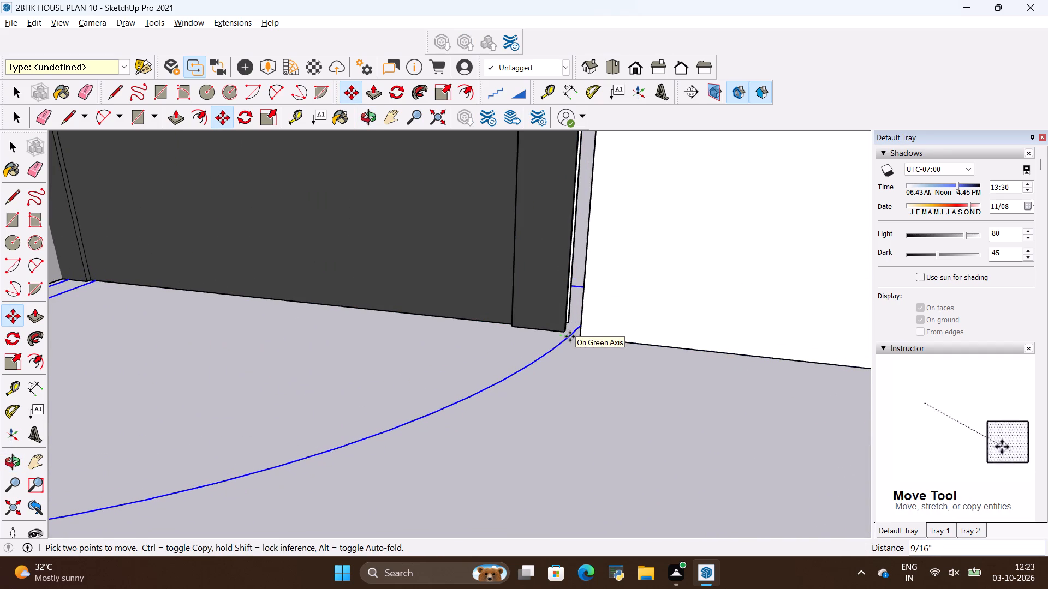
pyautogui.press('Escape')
# Nudge the new exterior door along the green axis, first about 7/8", until its frame meets the doorway's open-side jamb.
pyautogui.click(539, 306)
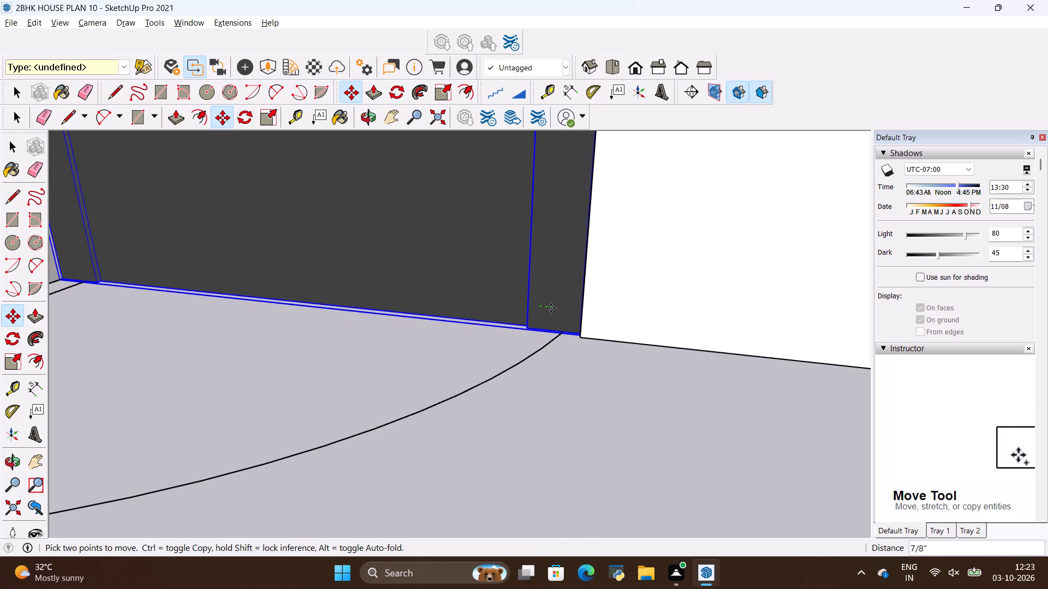
pyautogui.click(551, 308)
pyautogui.moveTo(557, 342); pyautogui.dragTo(596, 355, button='middle')
pyautogui.scroll(4, 571, 323)
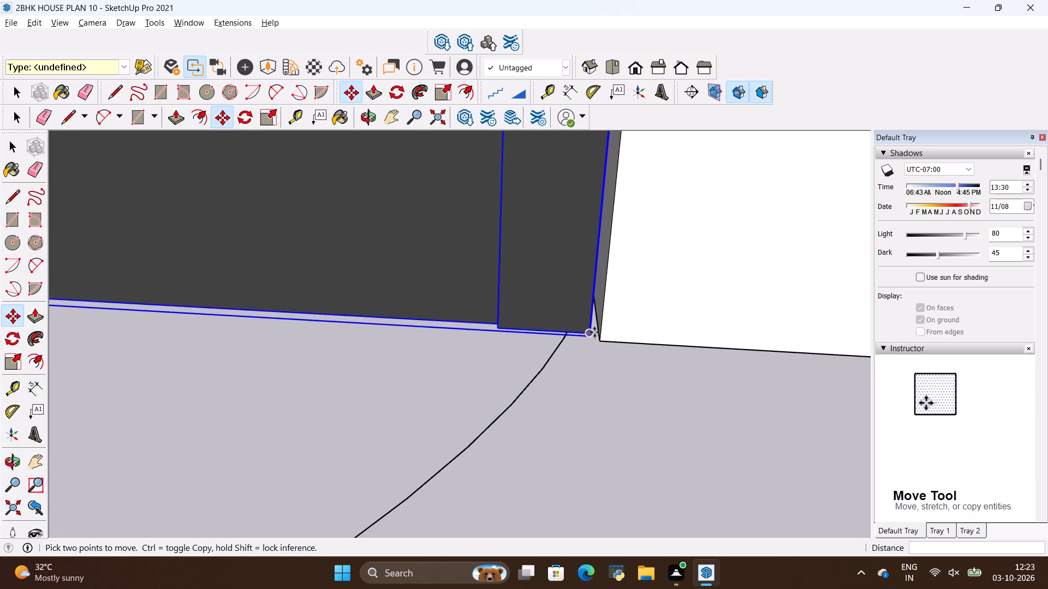
pyautogui.click(594, 333)
pyautogui.scroll(6, 592, 334)
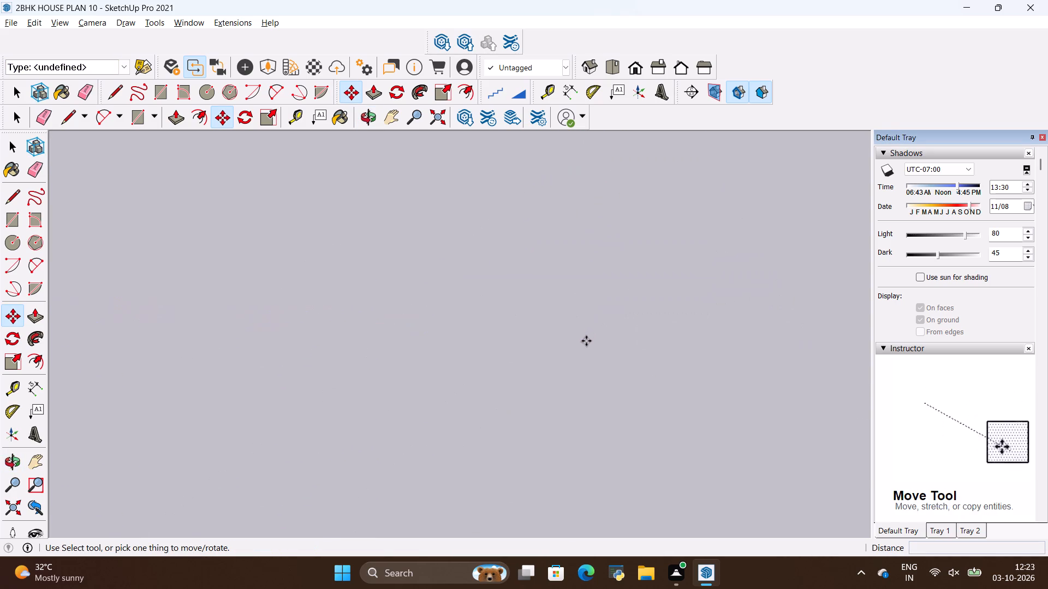
pyautogui.scroll(-4, 586, 341)
pyautogui.click(580, 340)
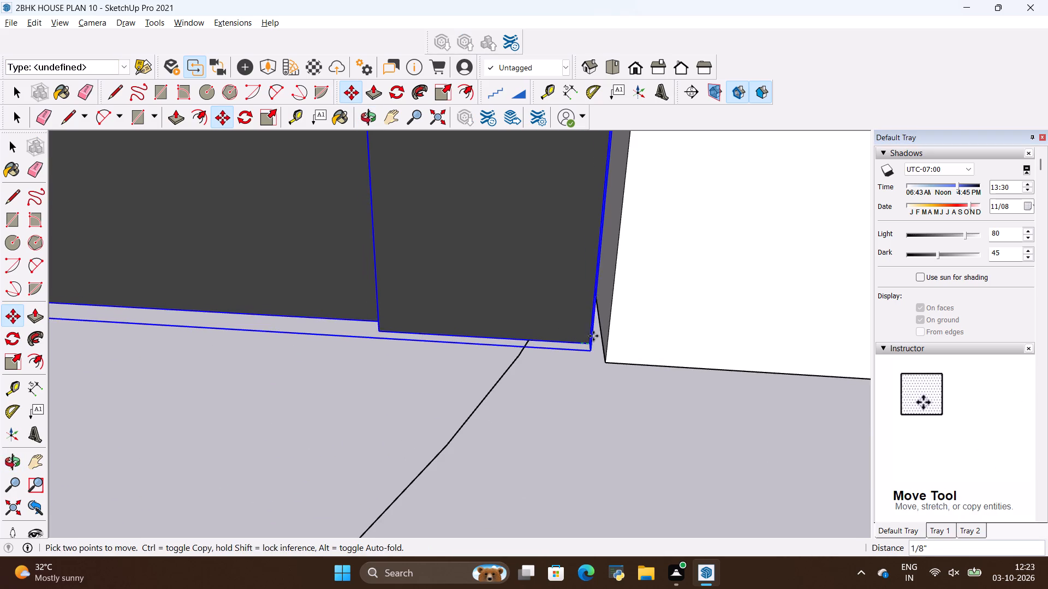
pyautogui.click(600, 334)
# Erase the stray vertical seam lines on the inner face of the windowed exterior wall.
pyautogui.scroll(-10, 621, 442)
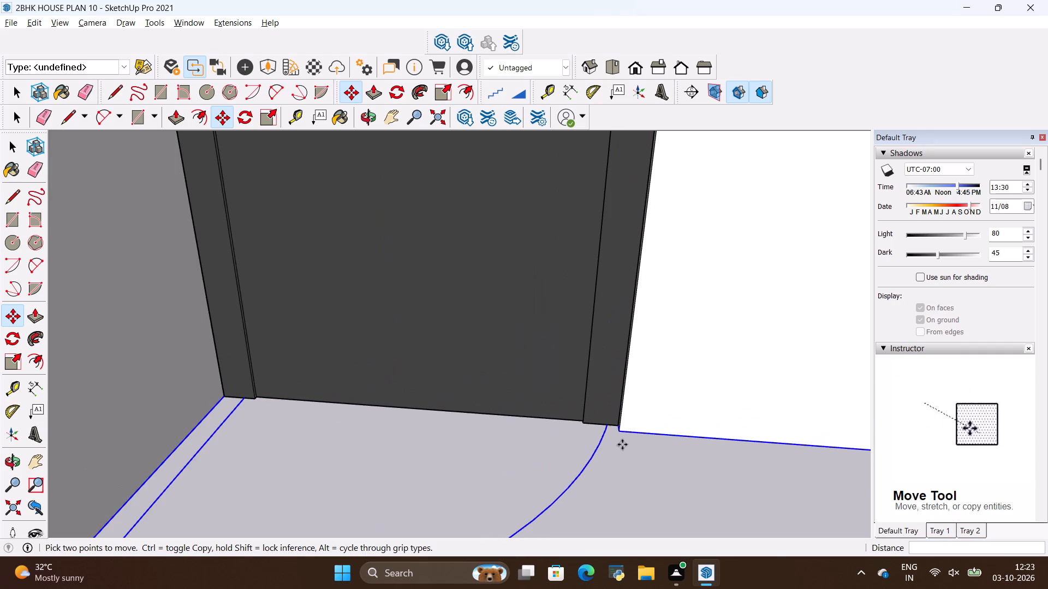
pyautogui.scroll(10, 277, 434)
pyautogui.scroll(-6, 265, 488)
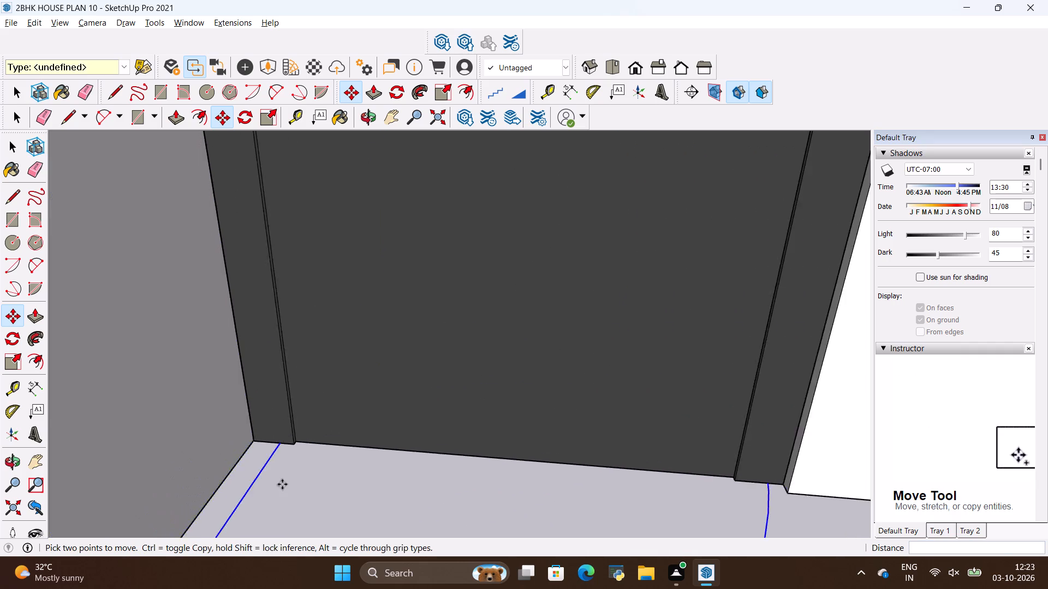
pyautogui.scroll(-17, 282, 484)
pyautogui.scroll(1, 220, 358)
pyautogui.scroll(-5, 497, 296)
pyautogui.scroll(-1, 550, 376)
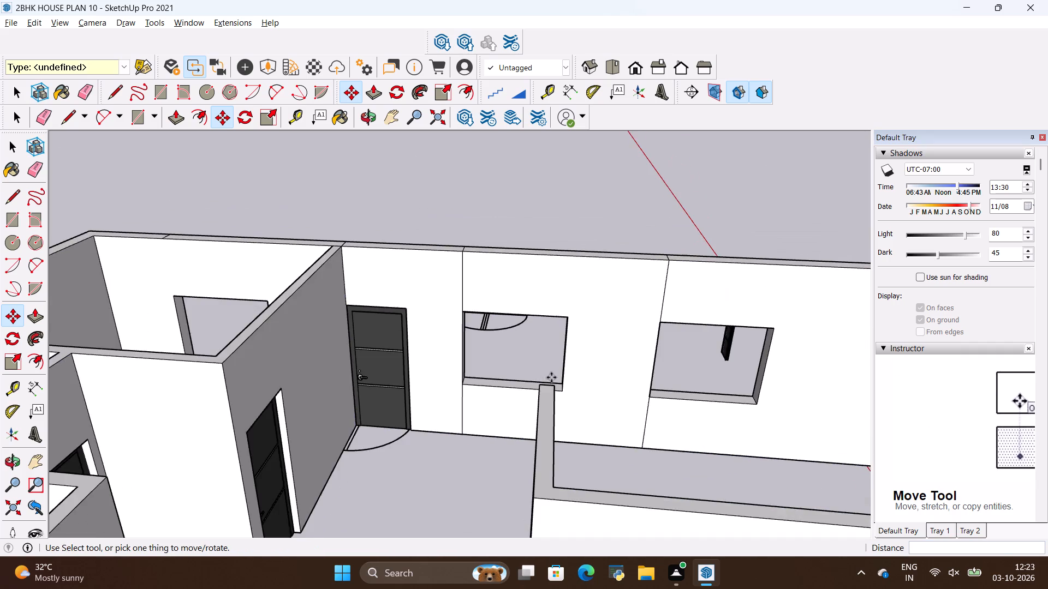
pyautogui.scroll(-2, 551, 377)
pyautogui.scroll(6, 505, 309)
pyautogui.press('e')
pyautogui.moveTo(475, 303); pyautogui.dragTo(443, 306)
pyautogui.moveTo(478, 483); pyautogui.dragTo(449, 485)
pyautogui.moveTo(751, 502); pyautogui.dragTo(672, 489)
pyautogui.moveTo(782, 287); pyautogui.dragTo(741, 297)
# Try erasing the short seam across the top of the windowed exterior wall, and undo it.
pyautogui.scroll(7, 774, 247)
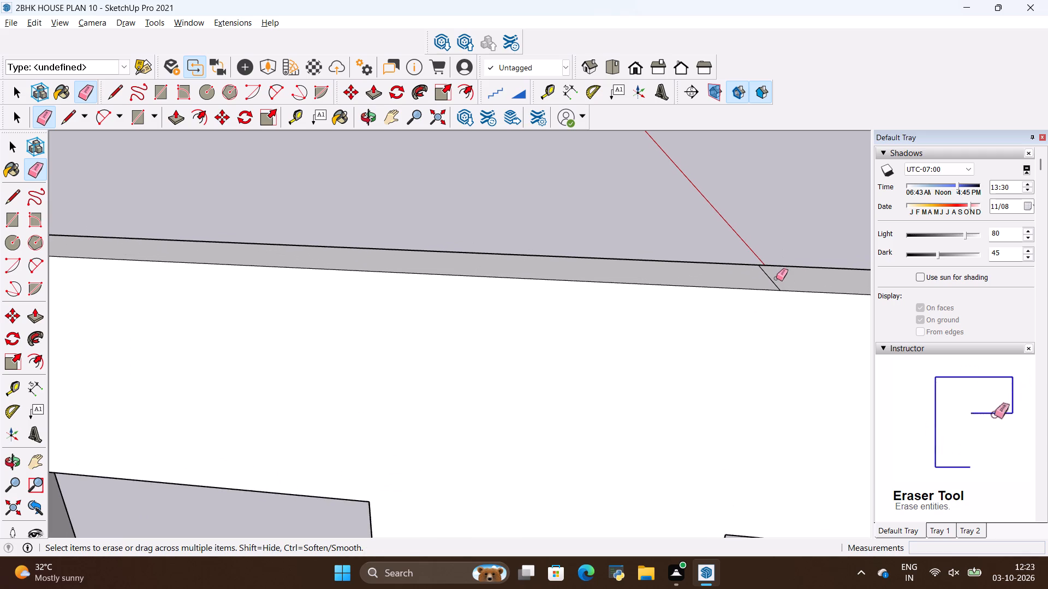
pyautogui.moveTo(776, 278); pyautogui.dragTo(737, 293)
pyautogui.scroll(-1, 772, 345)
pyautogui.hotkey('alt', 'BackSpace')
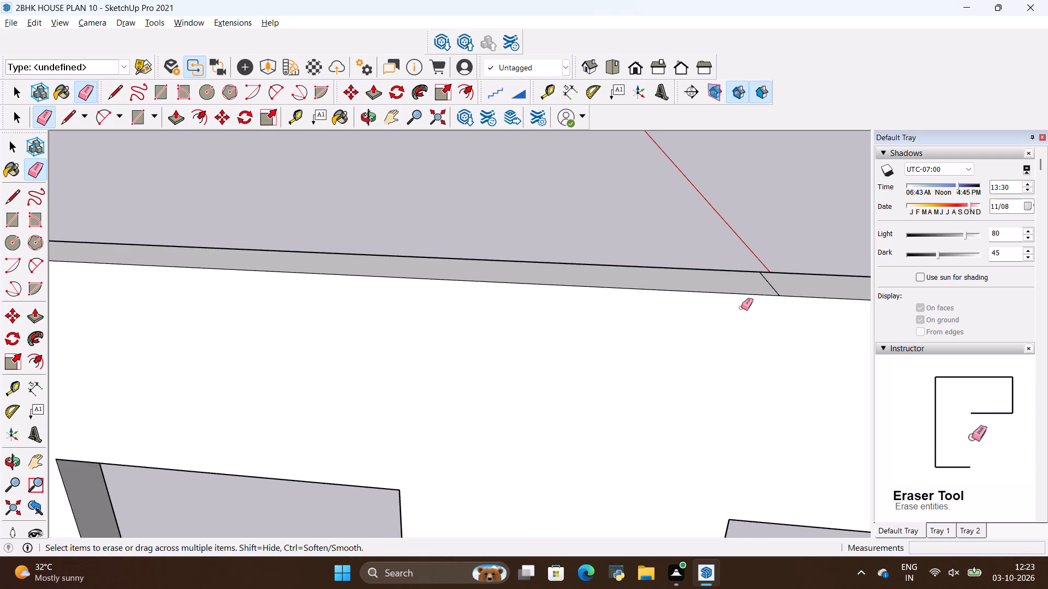
# Erase the short leftover seam edges across the top of the windowed exterior wall.
pyautogui.scroll(11, 753, 271)
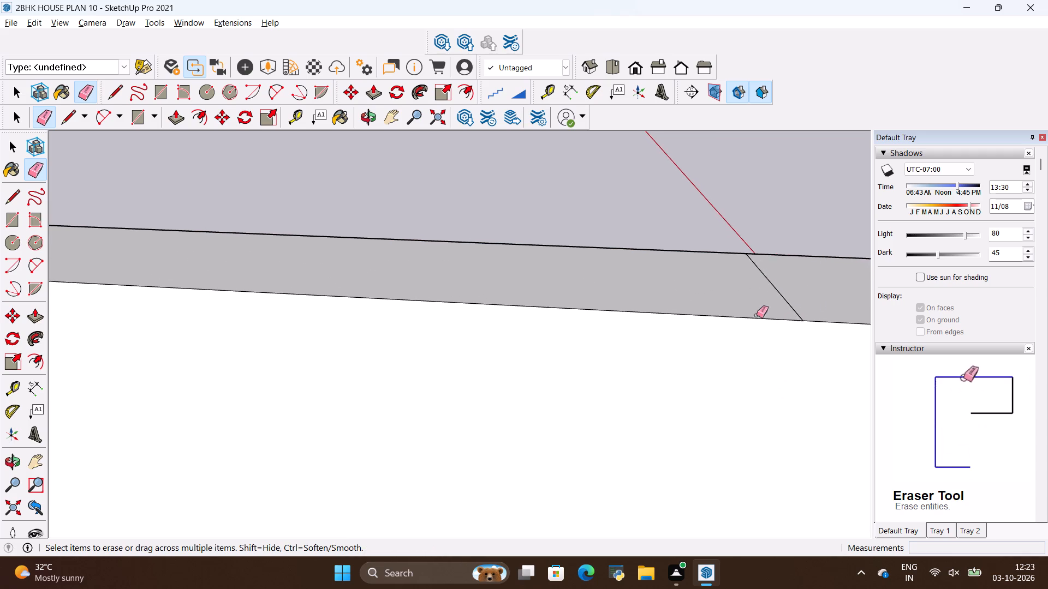
pyautogui.moveTo(756, 315); pyautogui.dragTo(736, 531, button='middle')
pyautogui.moveTo(794, 347); pyautogui.dragTo(789, 353)
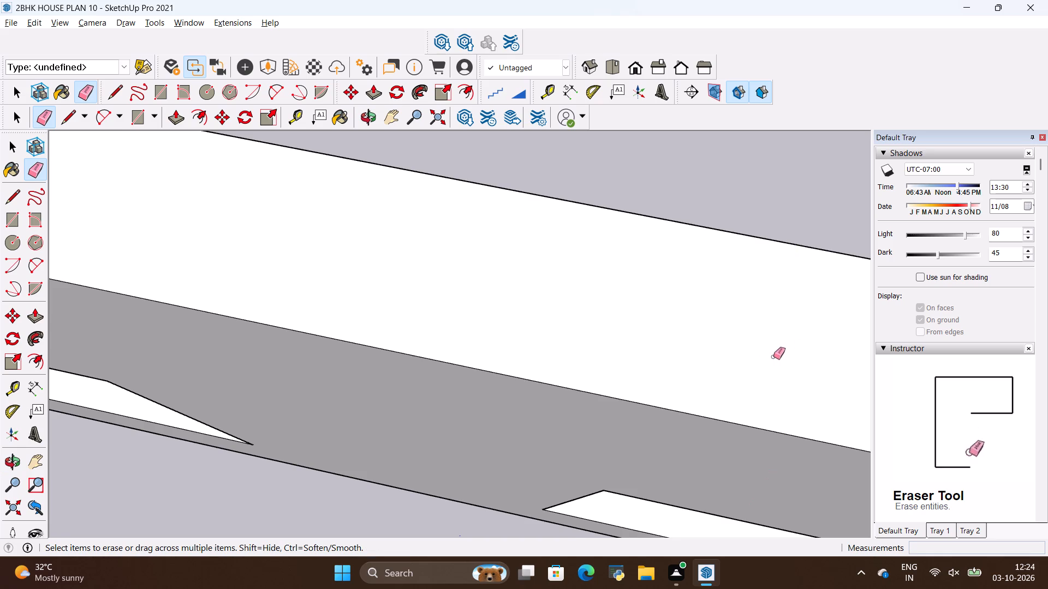
pyautogui.scroll(-12, 734, 361)
pyautogui.moveTo(678, 313); pyautogui.dragTo(641, 431, button='middle')
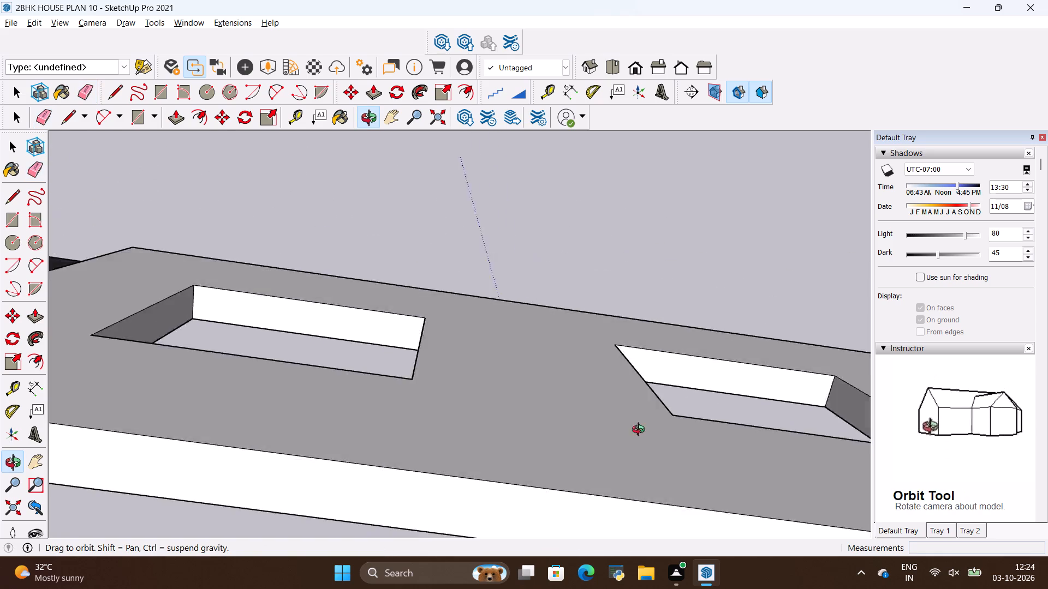
pyautogui.moveTo(641, 431); pyautogui.dragTo(682, 299, button='middle')
pyautogui.scroll(-9, 601, 309)
pyautogui.scroll(3, 394, 313)
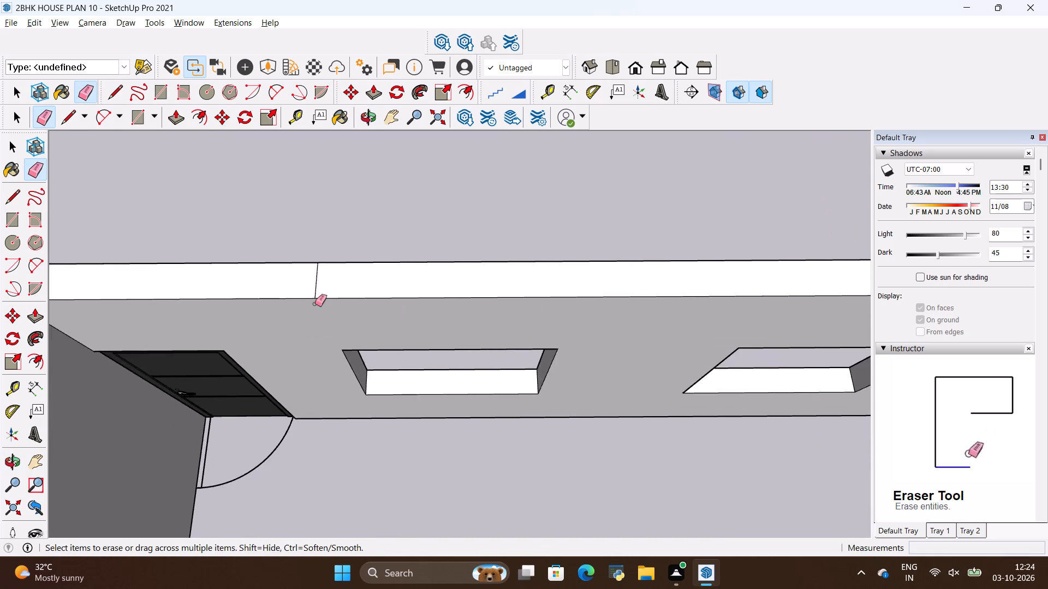
pyautogui.scroll(4, 311, 289)
pyautogui.moveTo(314, 286); pyautogui.dragTo(296, 286)
pyautogui.moveTo(346, 280); pyautogui.dragTo(292, 291)
pyautogui.scroll(-3, 554, 315)
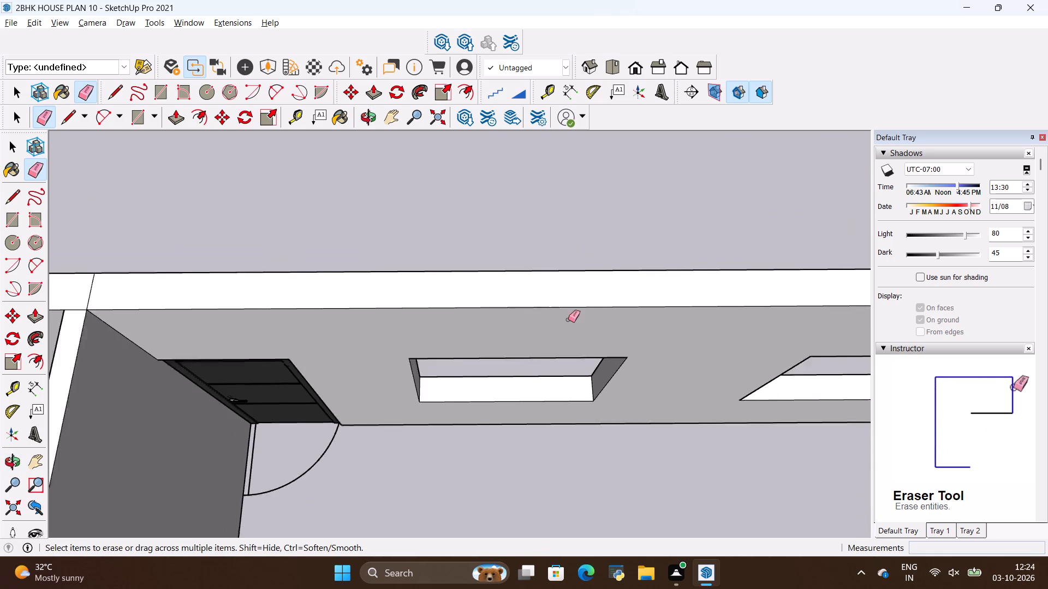
pyautogui.scroll(-2, 568, 320)
pyautogui.scroll(7, 105, 289)
pyautogui.moveTo(124, 294); pyautogui.dragTo(147, 300)
# Examine the cleaned exterior wall and the whole house from several sides for remaining doorways and leftover geometry.
pyautogui.scroll(-19, 195, 282)
pyautogui.moveTo(257, 392); pyautogui.dragTo(291, 201, button='middle')
pyautogui.scroll(2, 267, 338)
pyautogui.moveTo(279, 348); pyautogui.dragTo(278, 346, button='middle')
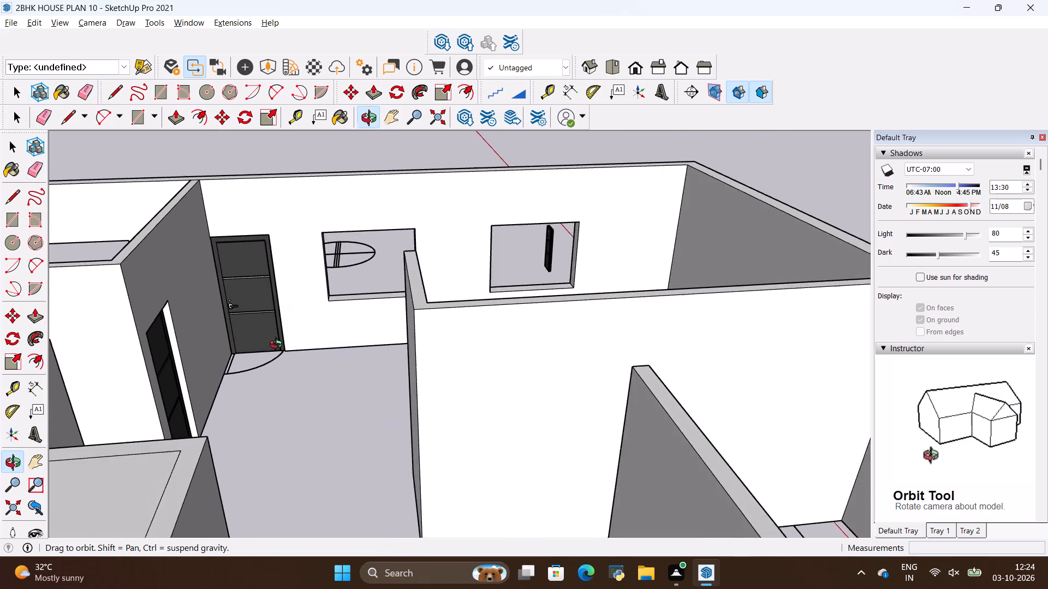
pyautogui.moveTo(278, 346); pyautogui.dragTo(310, 424, button='middle')
pyautogui.scroll(-4, 398, 384)
pyautogui.moveTo(498, 383); pyautogui.dragTo(499, 383, button='middle')
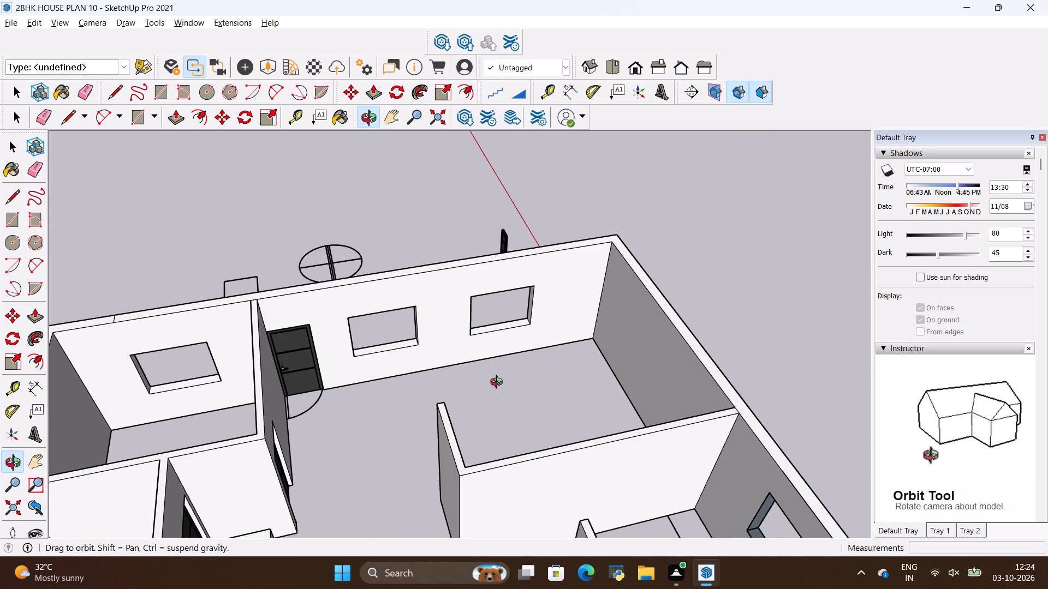
pyautogui.moveTo(499, 383); pyautogui.dragTo(540, 280, button='middle')
pyautogui.scroll(-2, 540, 285)
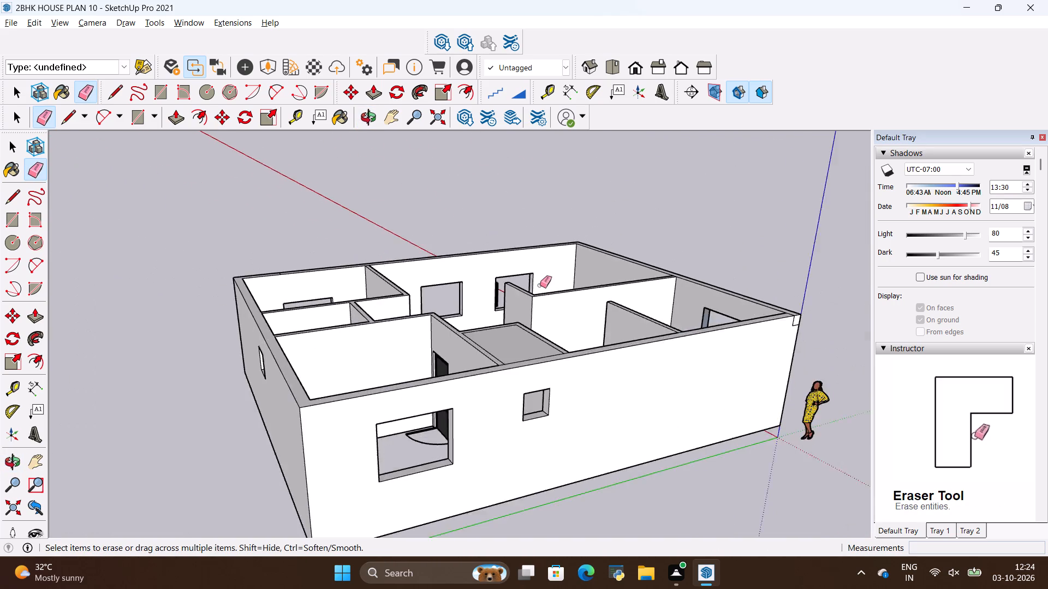
pyautogui.scroll(-6, 540, 285)
pyautogui.moveTo(327, 328); pyautogui.dragTo(699, 472, button='middle')
pyautogui.moveTo(137, 388); pyautogui.dragTo(178, 408, button='middle')
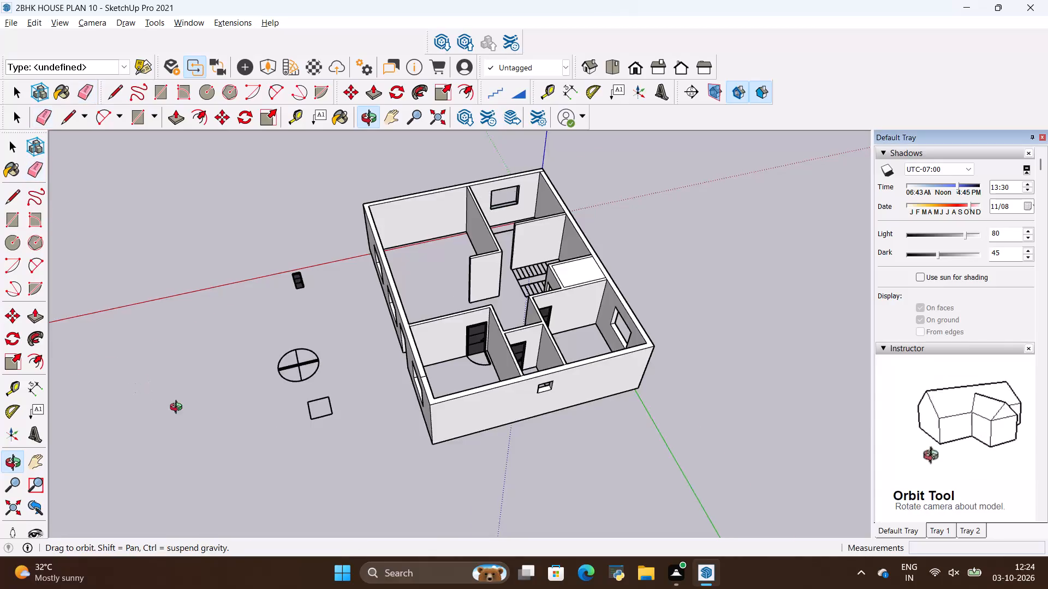
pyautogui.moveTo(178, 408); pyautogui.dragTo(490, 306, button='middle')
# Erase the face covering the top of the small room that has the small window.
pyautogui.scroll(7, 440, 227)
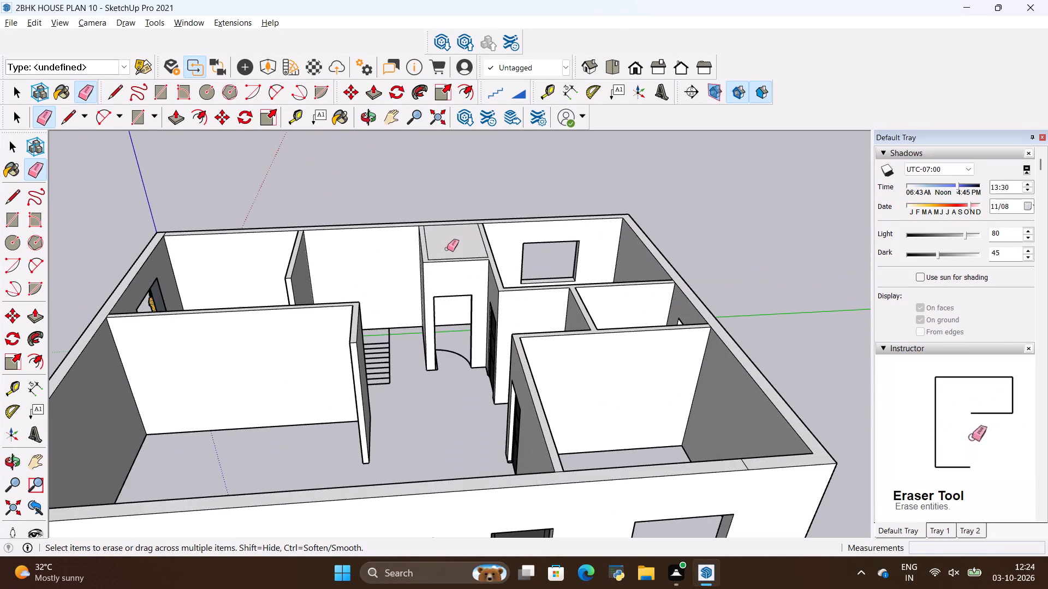
pyautogui.press('space')
pyautogui.rightClick(448, 250)
pyautogui.click(473, 271)
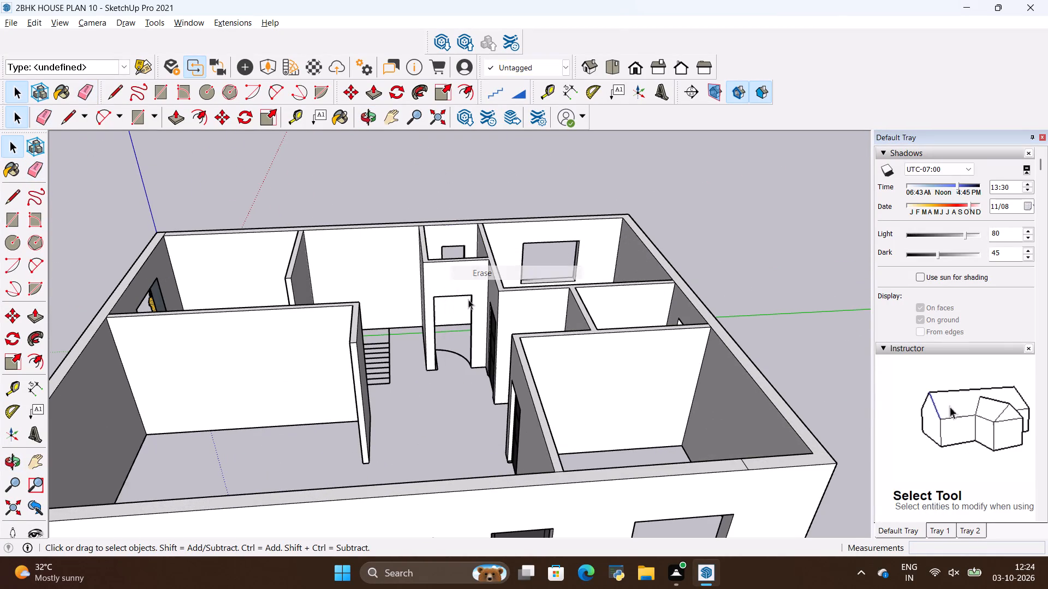
# Copy the exterior-wall door by its top corner about 22' 10" into the small room's open doorway, and clear the selection.
pyautogui.scroll(-4, 444, 394)
pyautogui.moveTo(443, 397); pyautogui.dragTo(742, 336, button='middle')
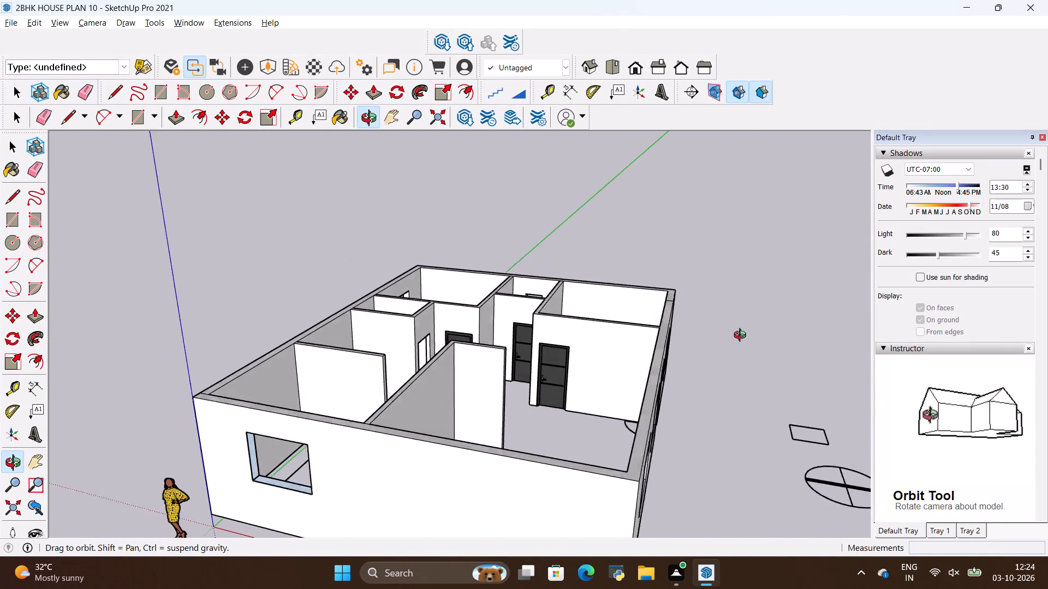
pyautogui.moveTo(742, 336); pyautogui.dragTo(745, 332, button='middle')
pyautogui.moveTo(533, 349); pyautogui.dragTo(112, 479, button='middle')
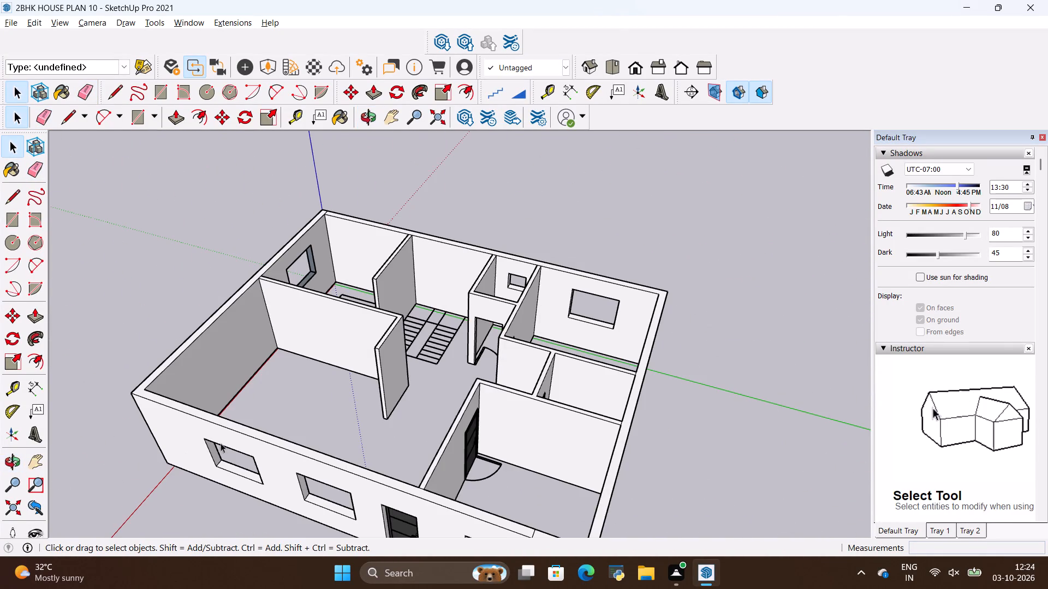
pyautogui.moveTo(234, 483); pyautogui.dragTo(278, 376, button='middle')
pyautogui.scroll(9, 463, 444)
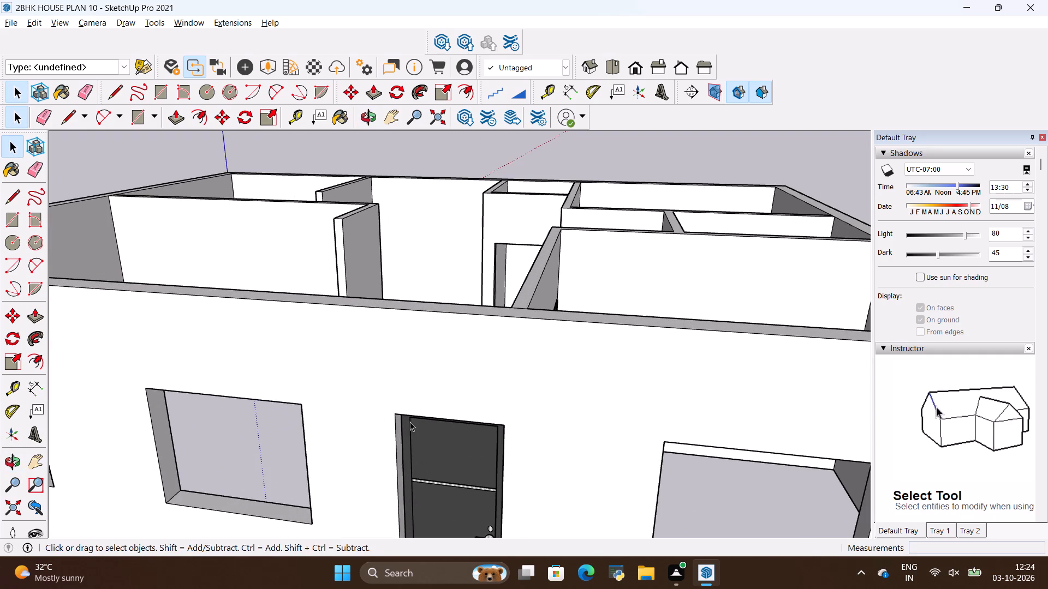
pyautogui.press('space')
pyautogui.click(412, 429)
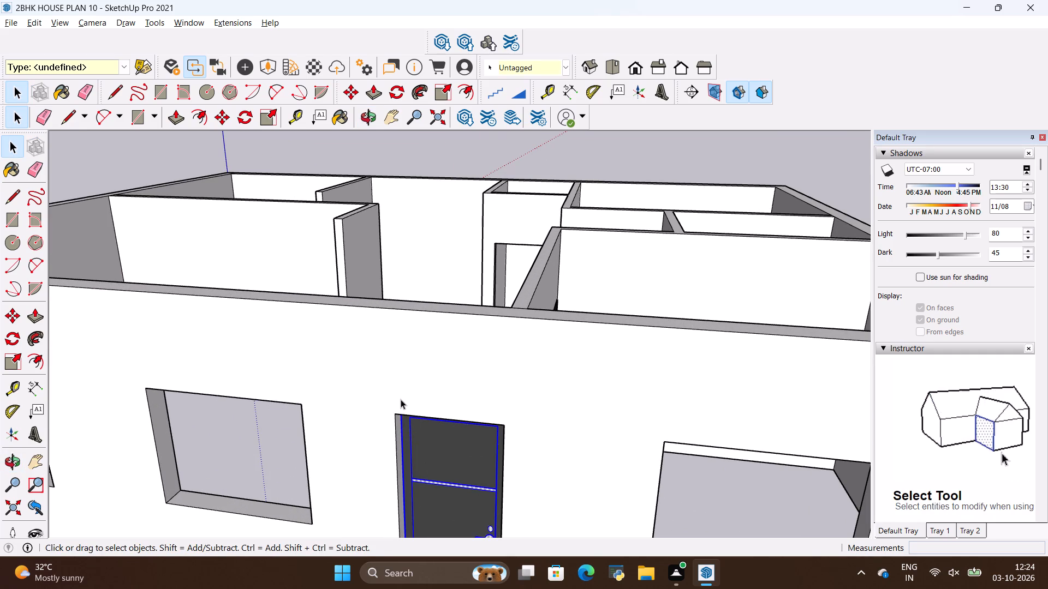
pyautogui.scroll(8, 401, 399)
pyautogui.moveTo(398, 437); pyautogui.dragTo(376, 290, button='middle')
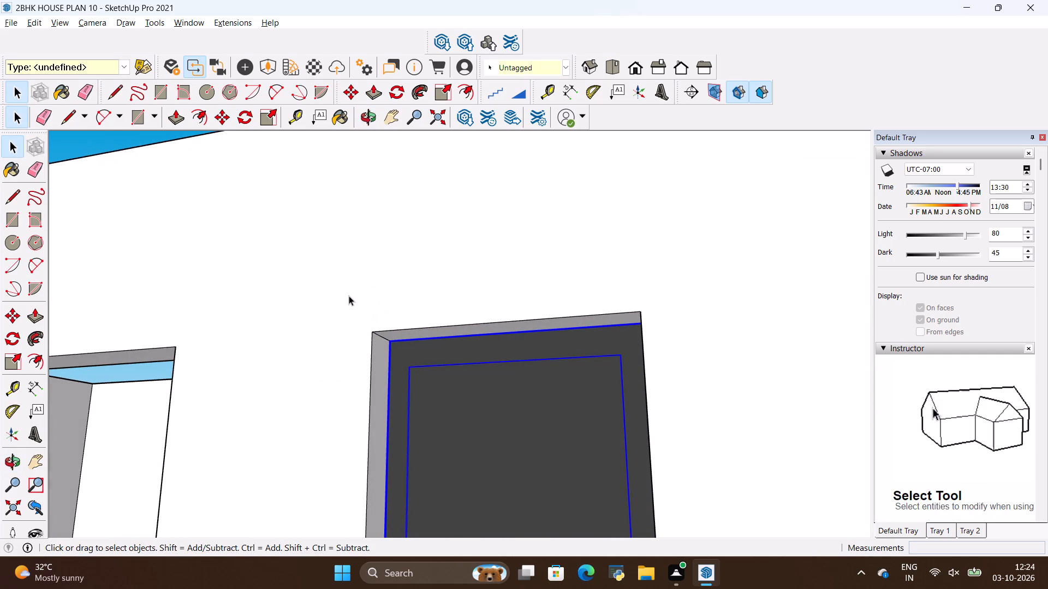
pyautogui.press('m')
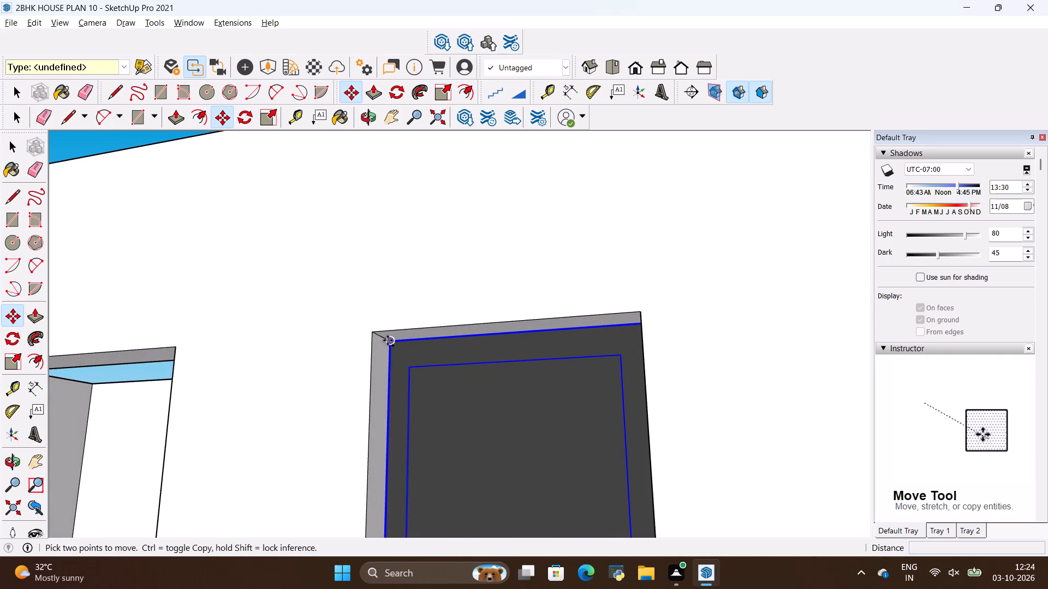
pyautogui.click(390, 340)
pyautogui.scroll(-5, 401, 462)
pyautogui.moveTo(387, 224); pyautogui.dragTo(426, 418, button='middle')
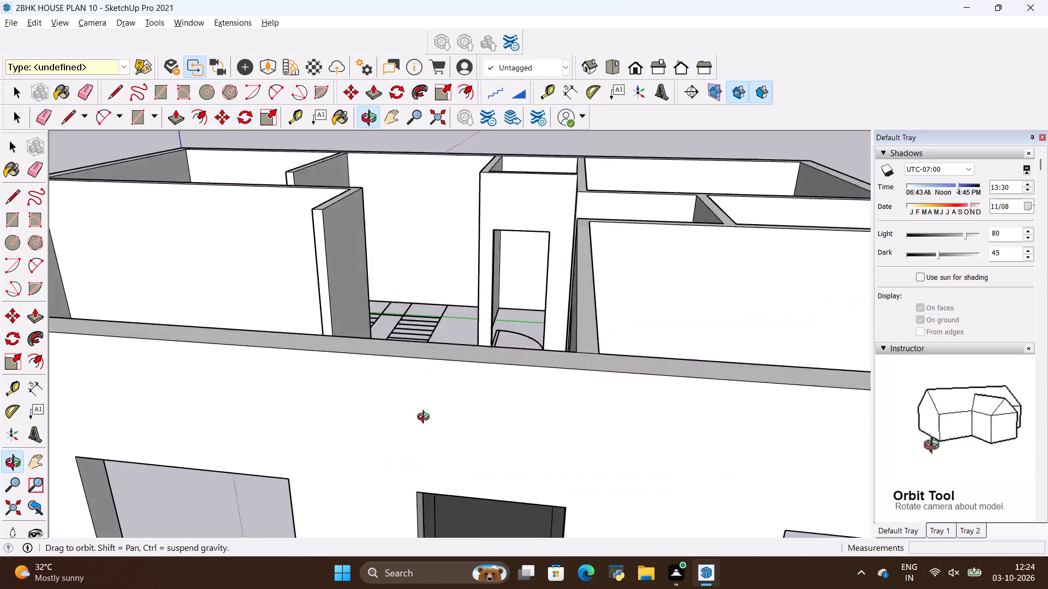
pyautogui.moveTo(426, 418); pyautogui.dragTo(433, 460, button='middle')
pyautogui.scroll(-11, 511, 365)
pyautogui.scroll(7, 466, 189)
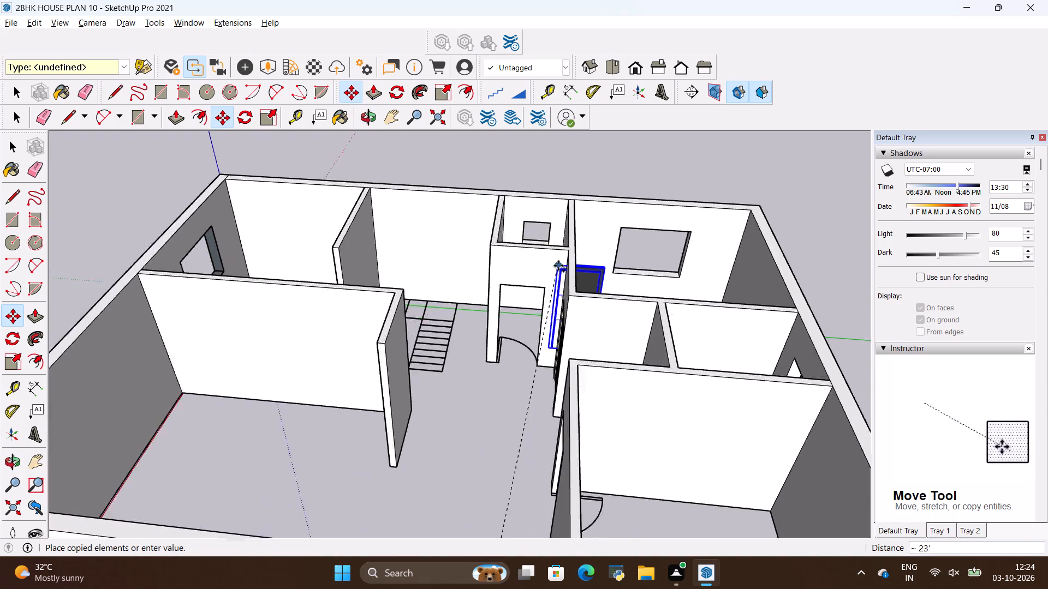
pyautogui.scroll(15, 558, 266)
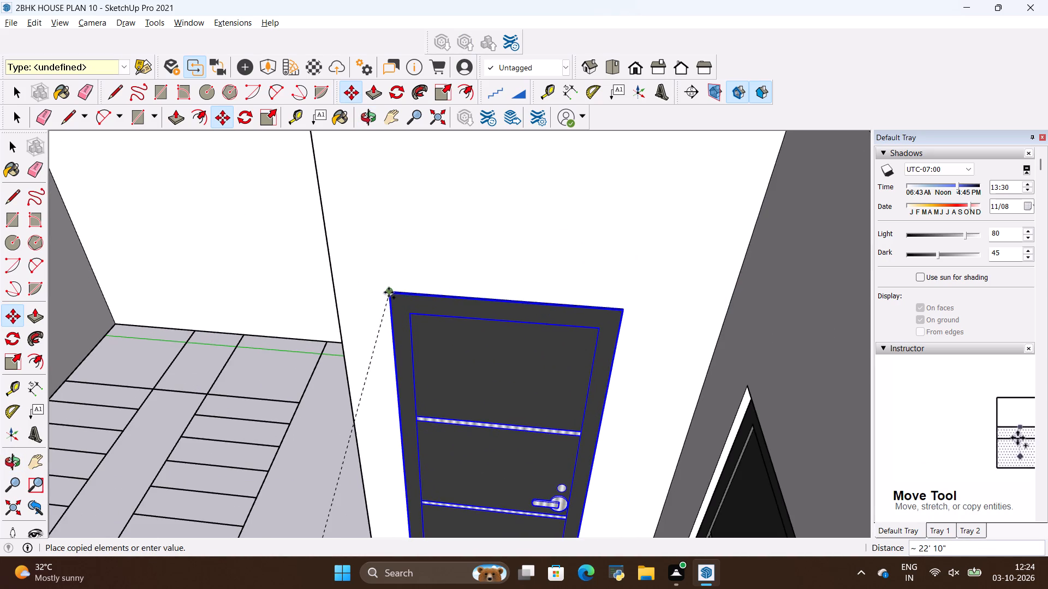
pyautogui.click(389, 292)
pyautogui.scroll(-17, 384, 370)
pyautogui.press('space')
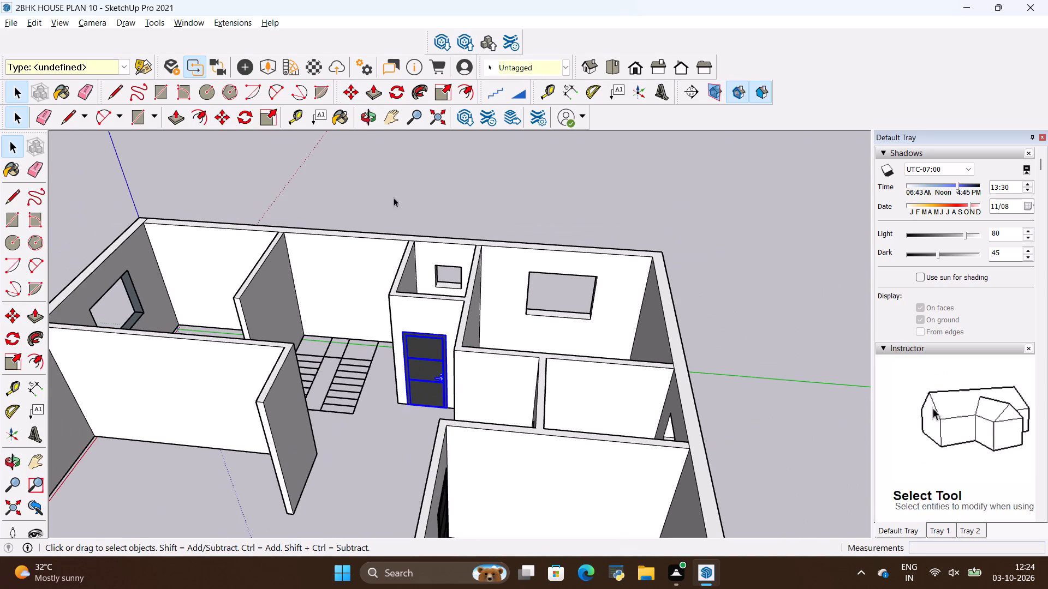
pyautogui.click(386, 177)
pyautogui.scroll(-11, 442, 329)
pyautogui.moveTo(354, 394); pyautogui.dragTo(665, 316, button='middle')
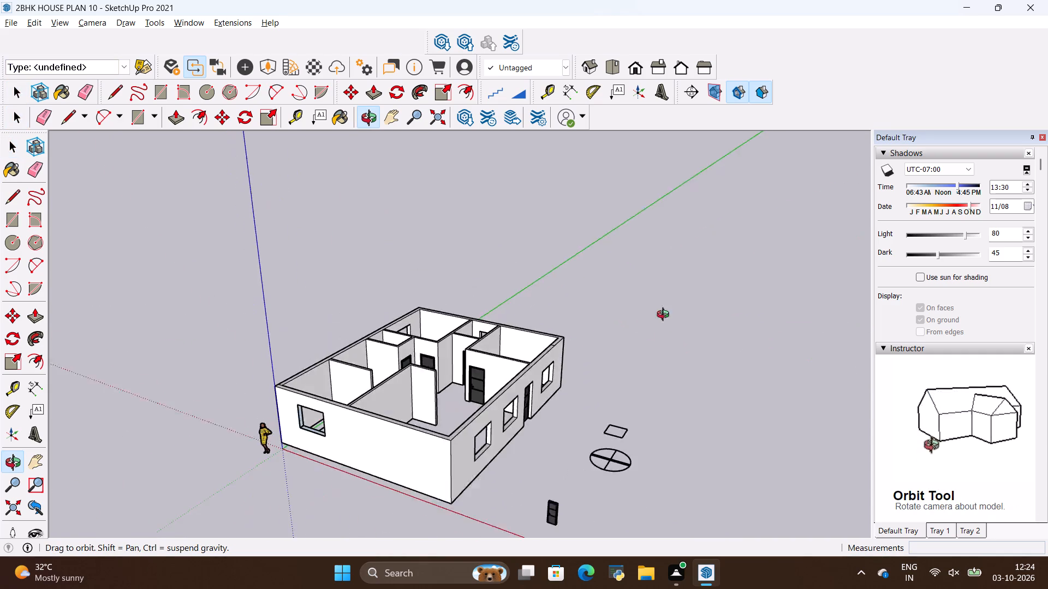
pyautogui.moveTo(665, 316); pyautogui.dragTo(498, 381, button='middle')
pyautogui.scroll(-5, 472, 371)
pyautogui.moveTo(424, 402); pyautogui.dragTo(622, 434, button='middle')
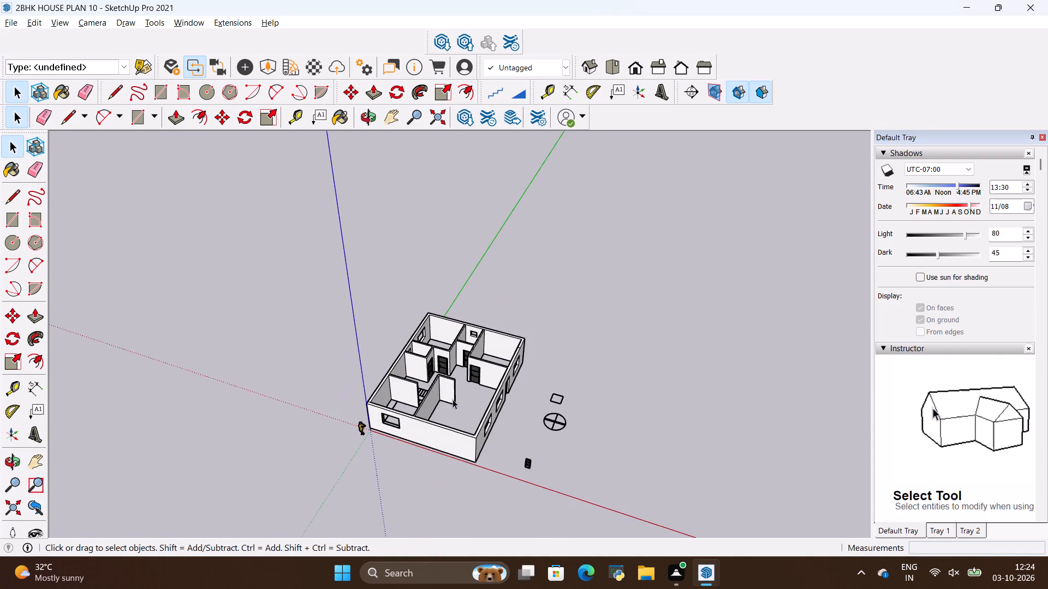
# Import the Janela window model from the ALL 3D WAREHOUSE ITEMS folder and place it on open ground beside the house.
pyautogui.scroll(11, 442, 365)
pyautogui.scroll(-9, 461, 353)
pyautogui.moveTo(410, 431); pyautogui.dragTo(312, 442, button='middle')
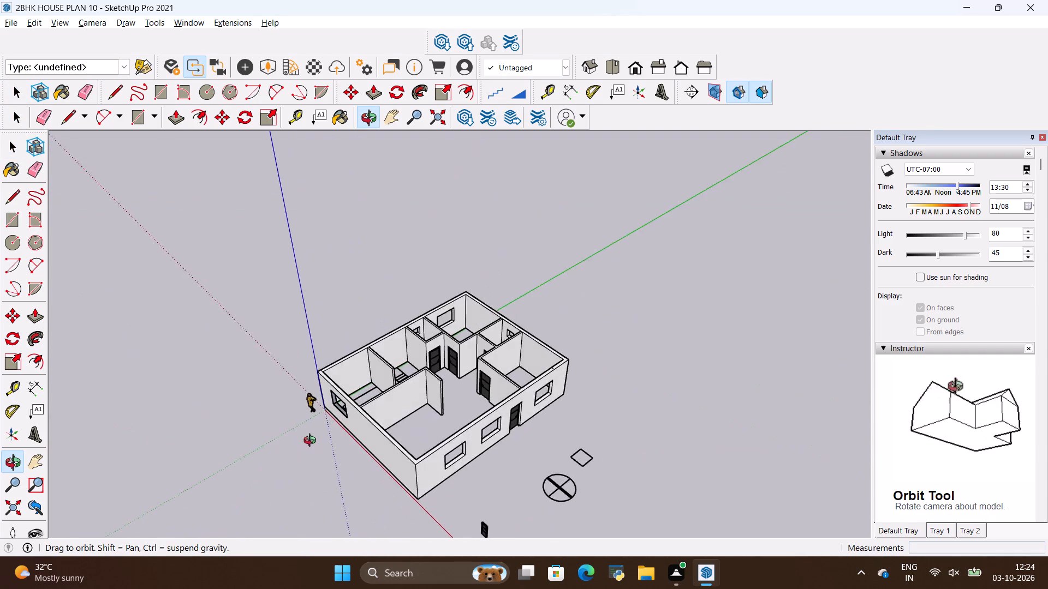
pyautogui.moveTo(312, 442); pyautogui.dragTo(246, 412, button='middle')
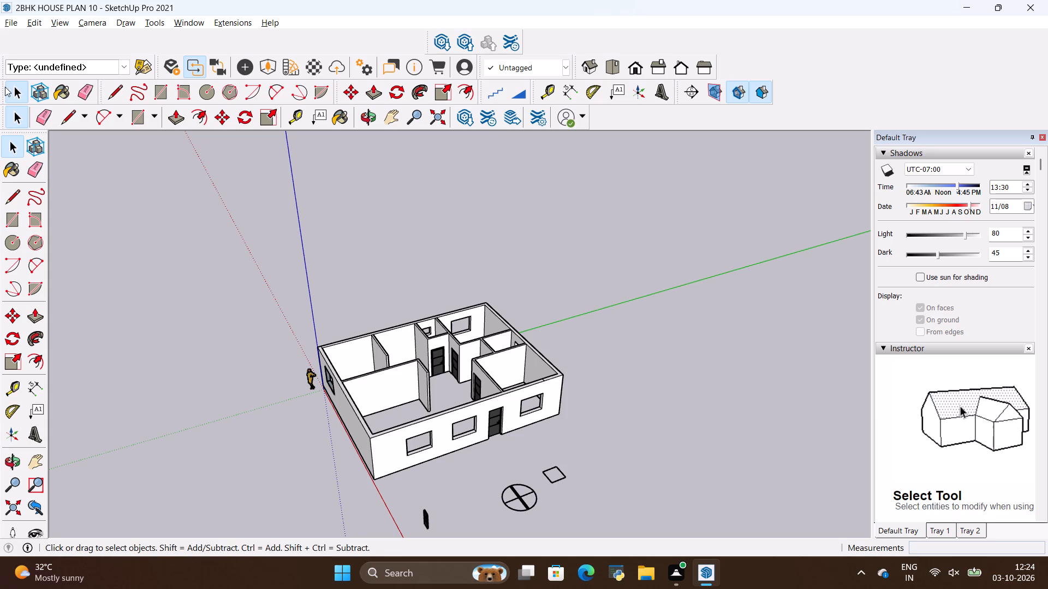
pyautogui.click(11, 20)
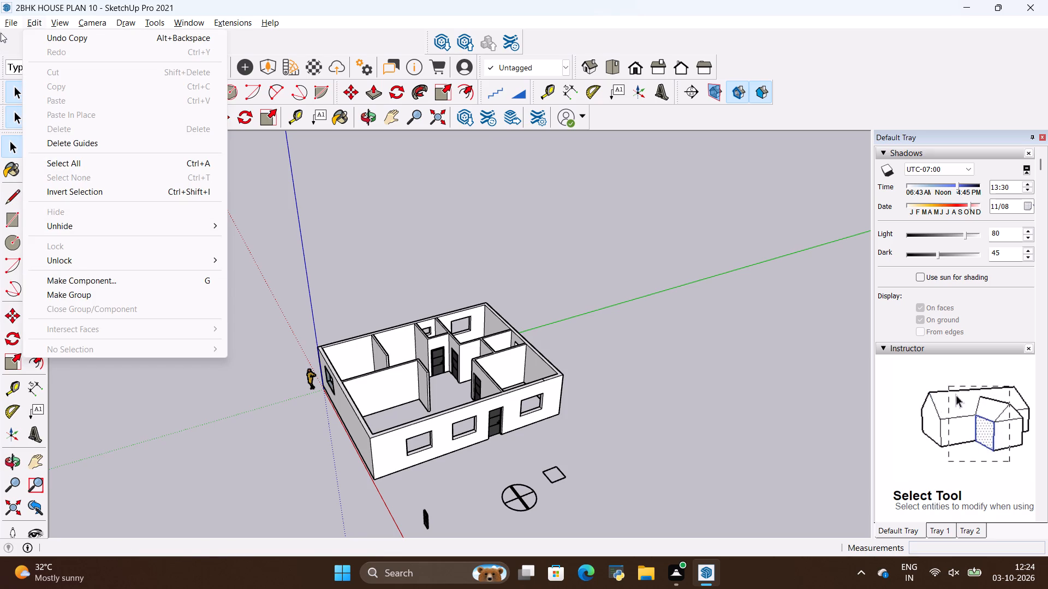
pyautogui.click(51, 244)
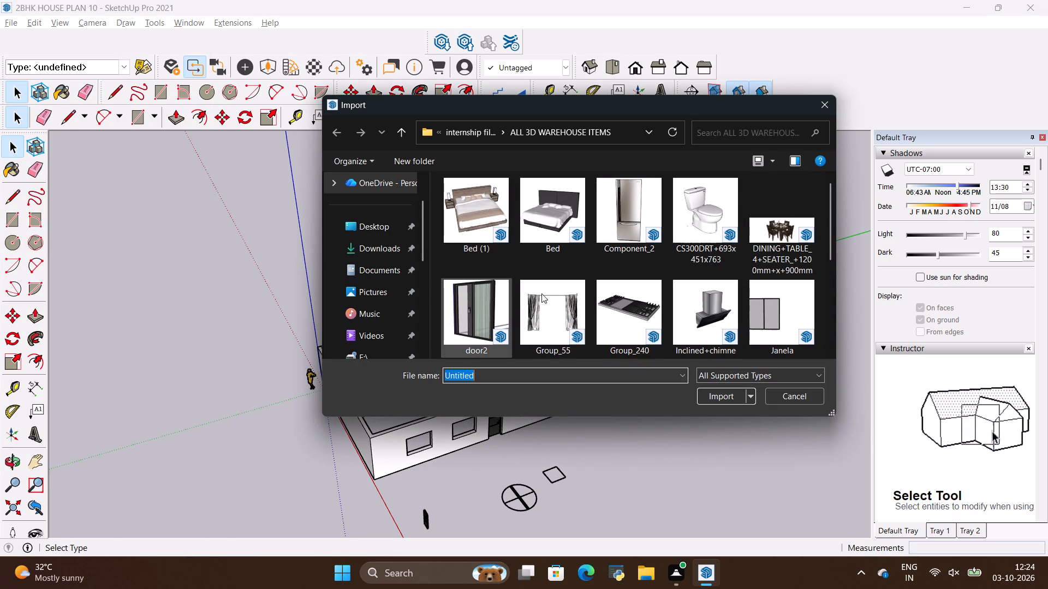
pyautogui.click(794, 309)
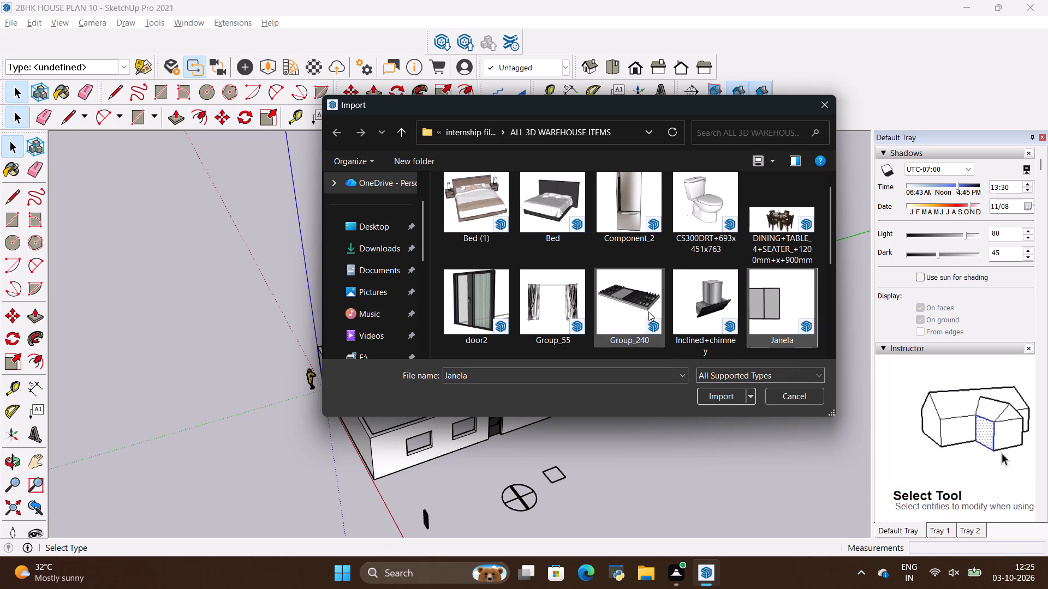
pyautogui.scroll(-1, 648, 311)
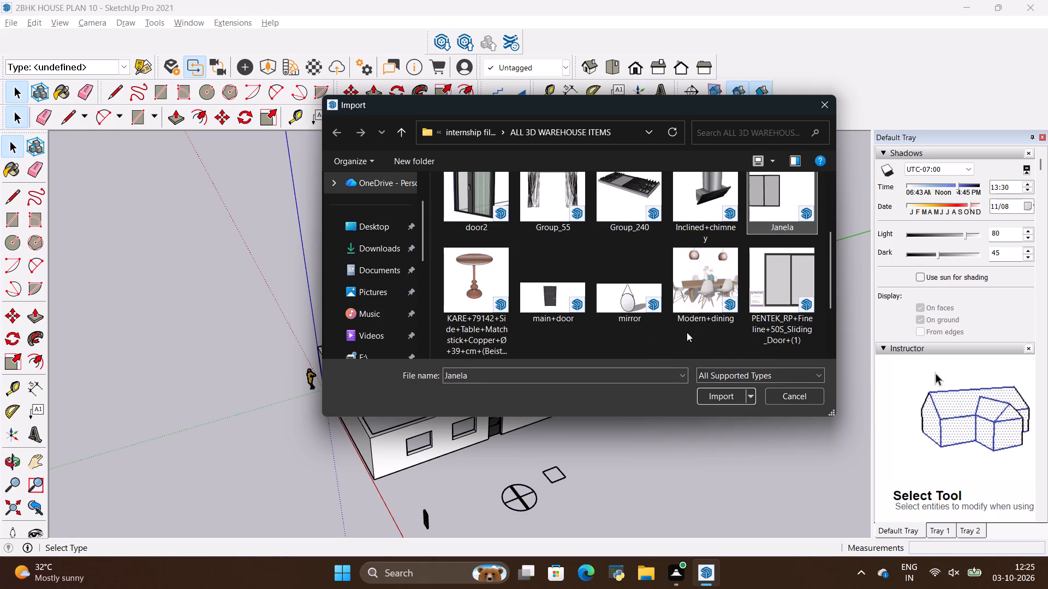
pyautogui.click(719, 391)
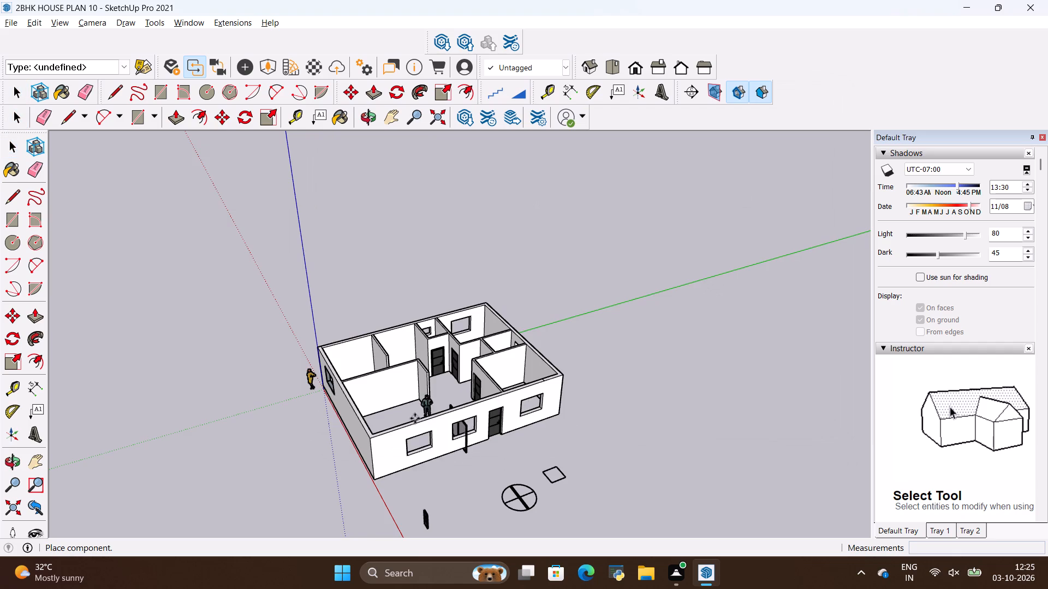
pyautogui.scroll(5, 413, 428)
pyautogui.scroll(-4, 295, 390)
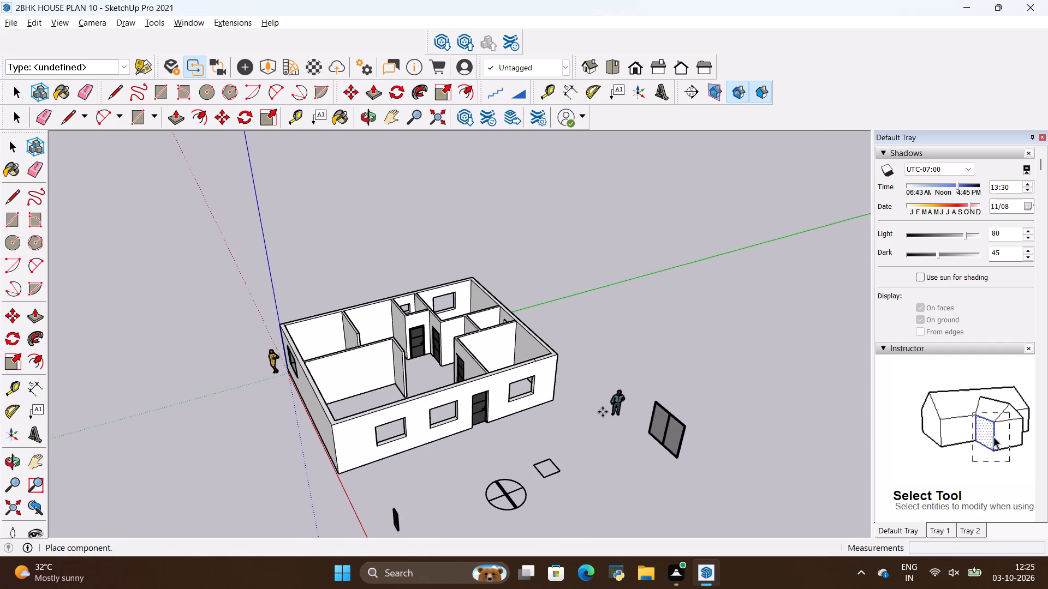
pyautogui.click(602, 412)
# Explode the imported Janela component and erase the human figure that came with the window.
pyautogui.rightClick(675, 430)
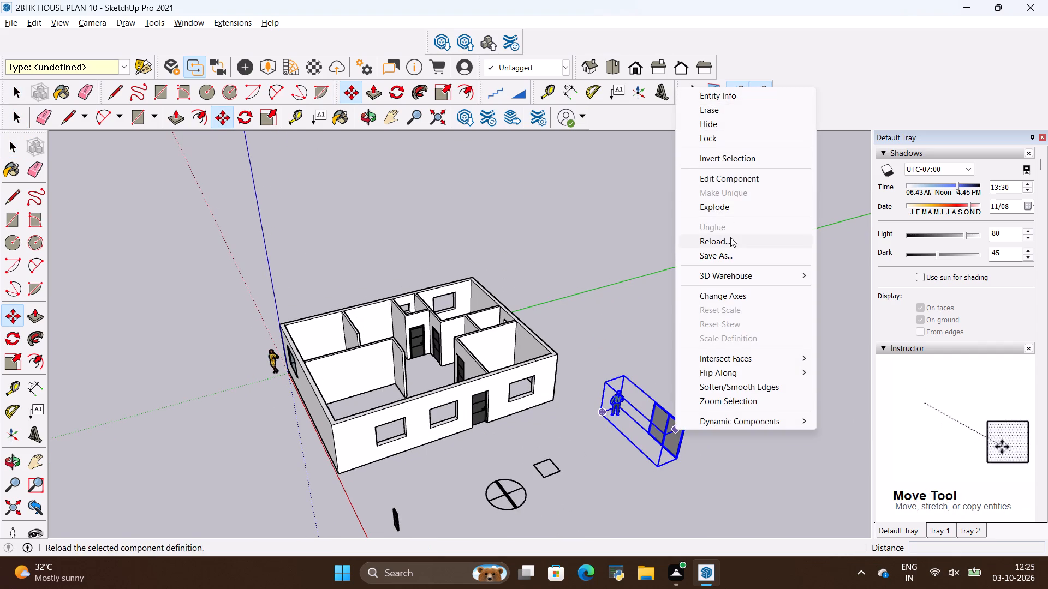
pyautogui.click(723, 209)
pyautogui.scroll(3, 672, 464)
pyautogui.press('space')
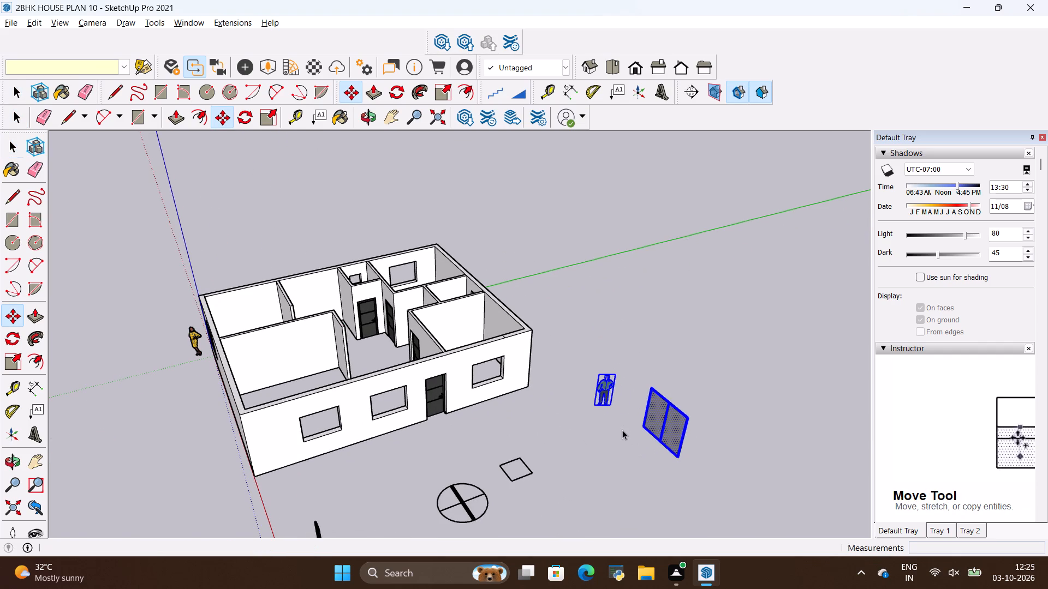
pyautogui.click(622, 430)
pyautogui.click(609, 380)
pyautogui.rightClick(609, 380)
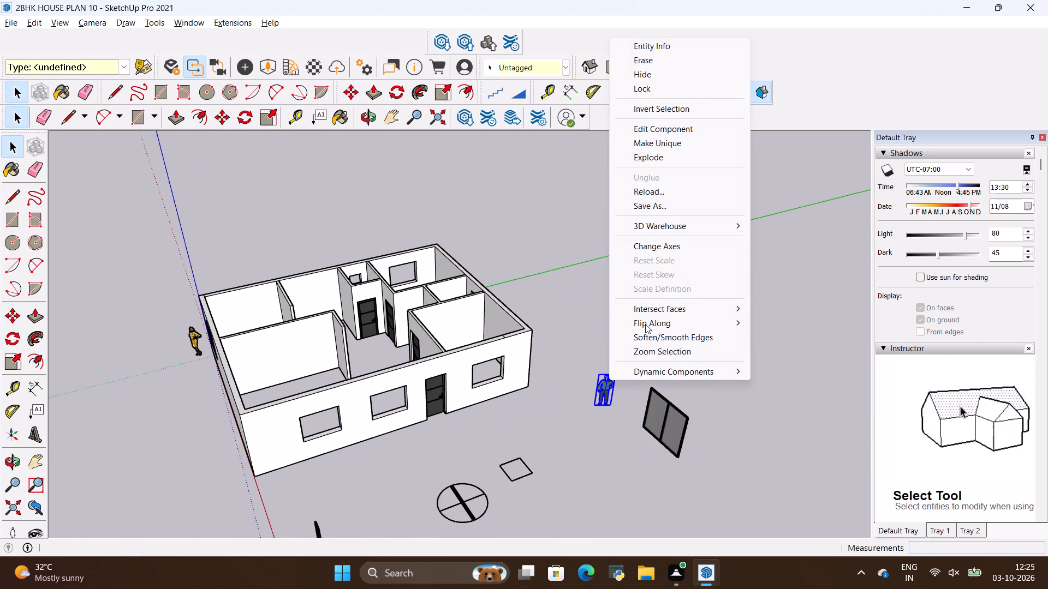
pyautogui.click(646, 58)
# Select all the connected geometry of the two-pane window and make it a group.
pyautogui.click(662, 426)
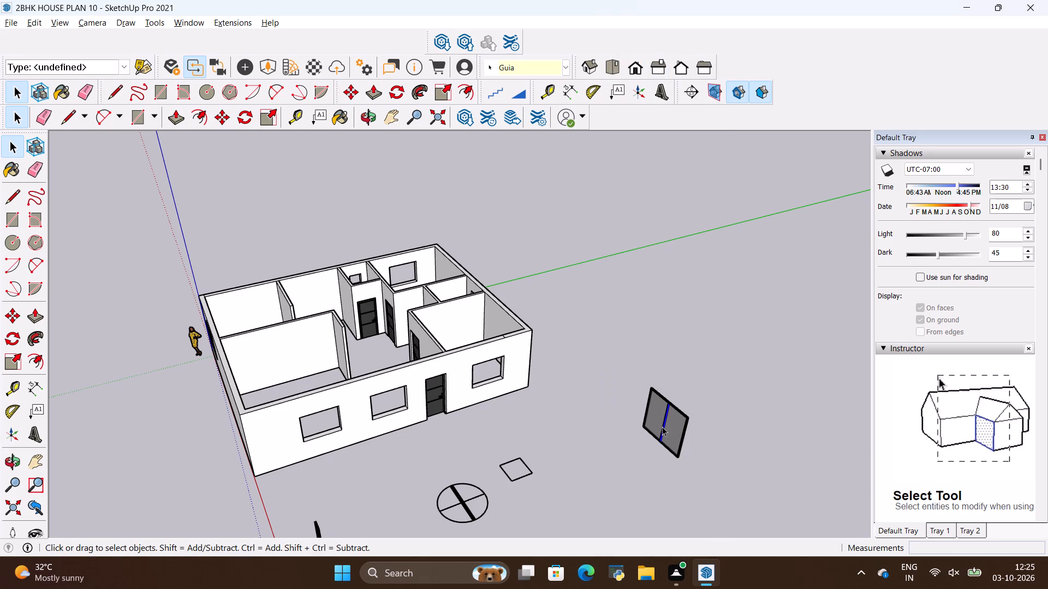
pyautogui.tripleClick(668, 425)
pyautogui.click(669, 424)
pyautogui.rightClick(669, 422)
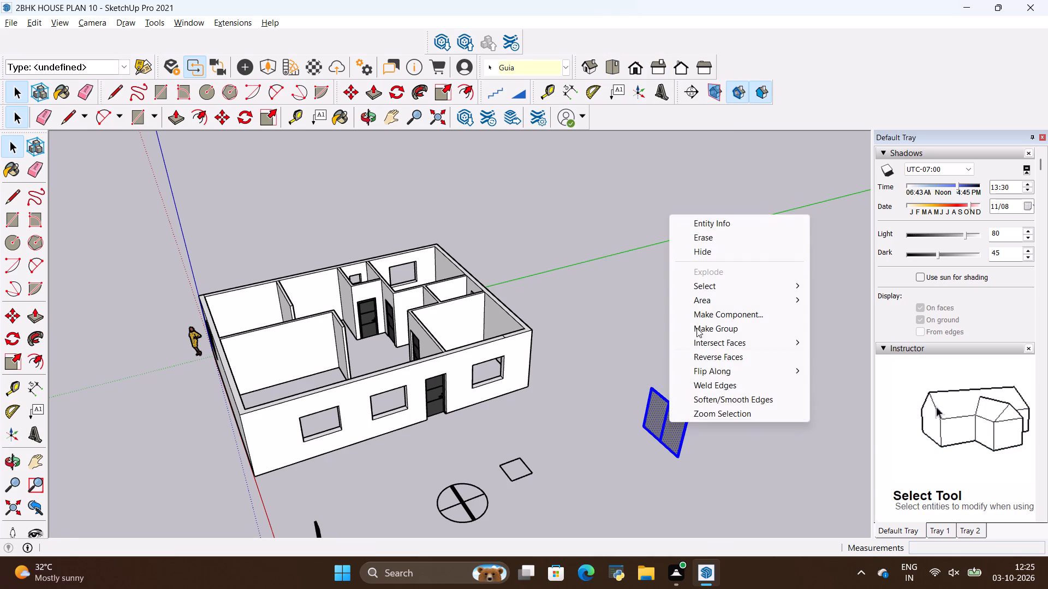
pyautogui.click(735, 328)
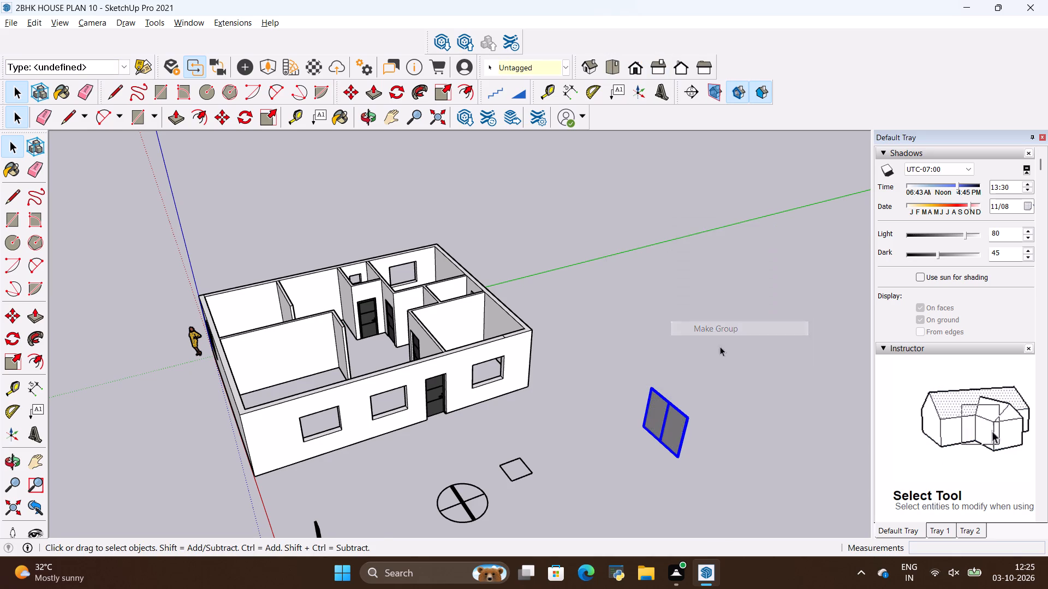
# Scale the window group down from its upper corner to about 0.60 along red and 0.50 along blue, and clear the selection.
pyautogui.scroll(5, 679, 422)
pyautogui.scroll(-4, 638, 438)
pyautogui.press('s')
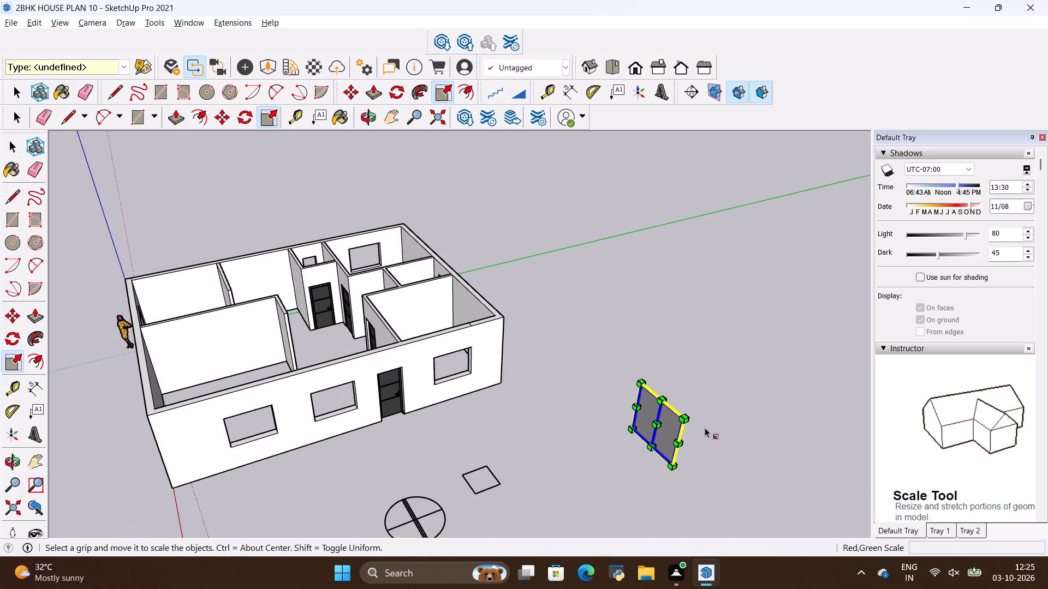
pyautogui.scroll(20, 682, 417)
pyautogui.scroll(1, 682, 417)
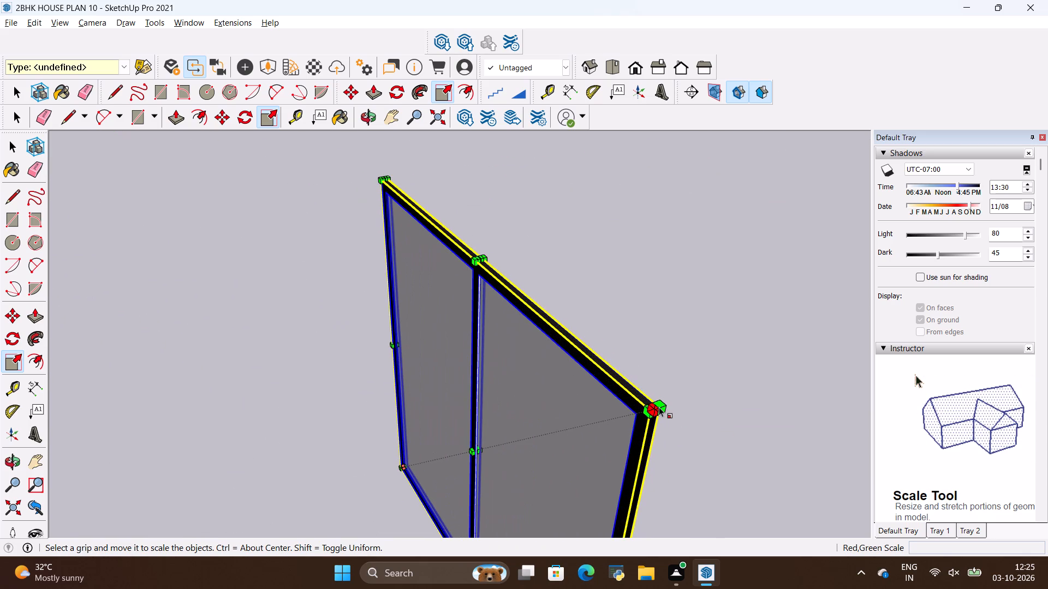
pyautogui.click(659, 407)
pyautogui.scroll(-6, 508, 432)
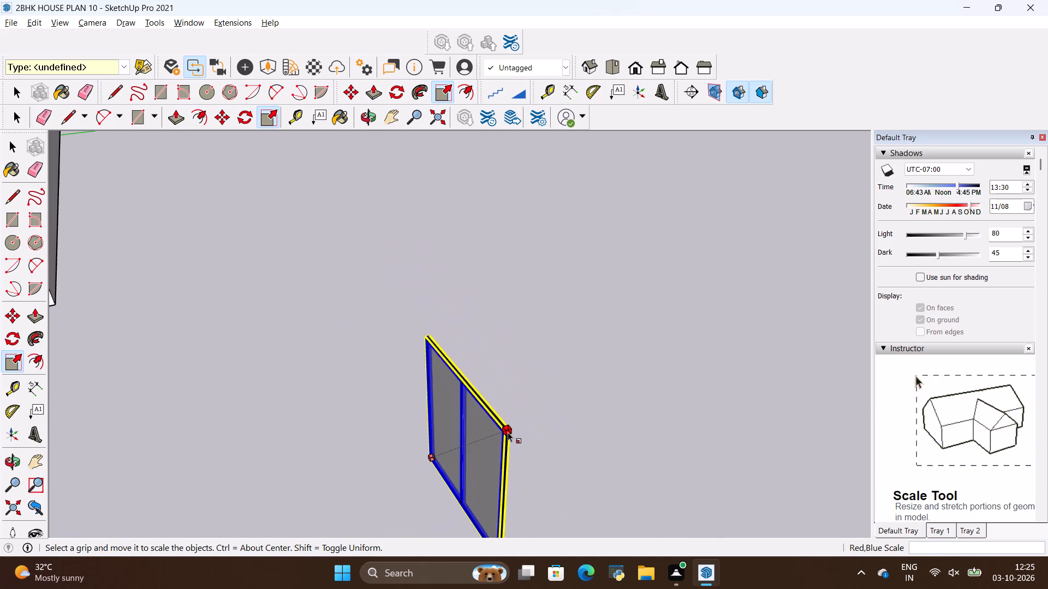
pyautogui.scroll(-9, 508, 432)
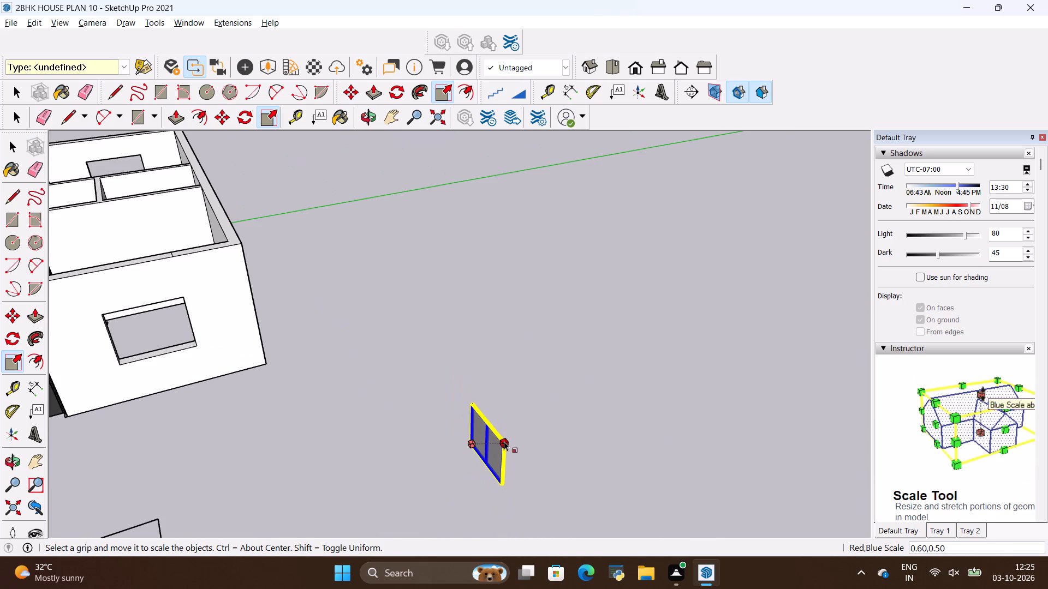
pyautogui.click(502, 439)
pyautogui.press('space')
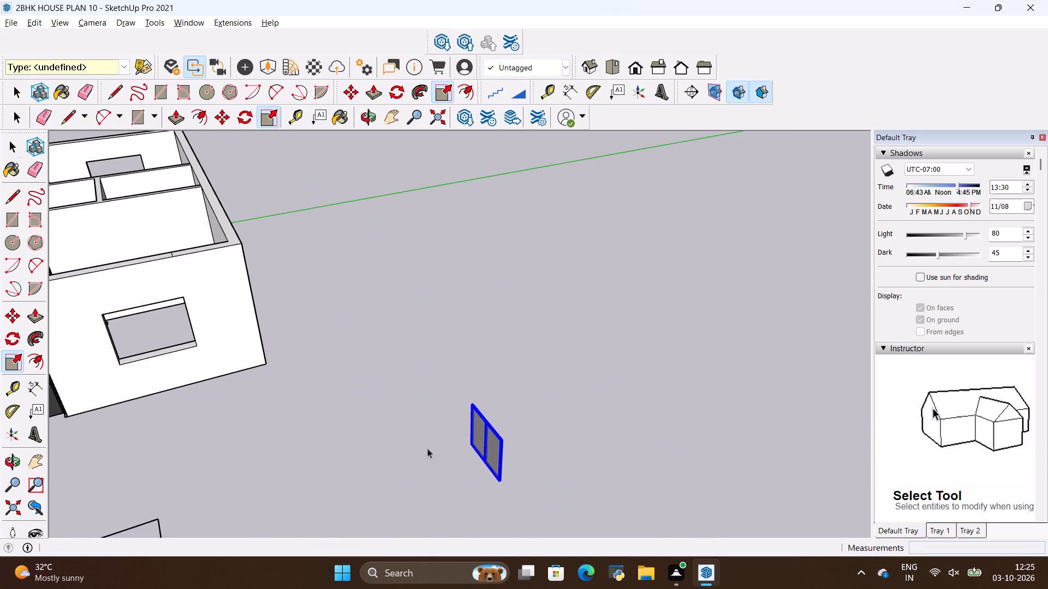
pyautogui.click(427, 448)
# Rotate the window group 90 degrees on the ground plane to align with the exterior wall that has the door, and deselect it.
pyautogui.moveTo(460, 459); pyautogui.dragTo(544, 429, button='middle')
pyautogui.click(548, 416)
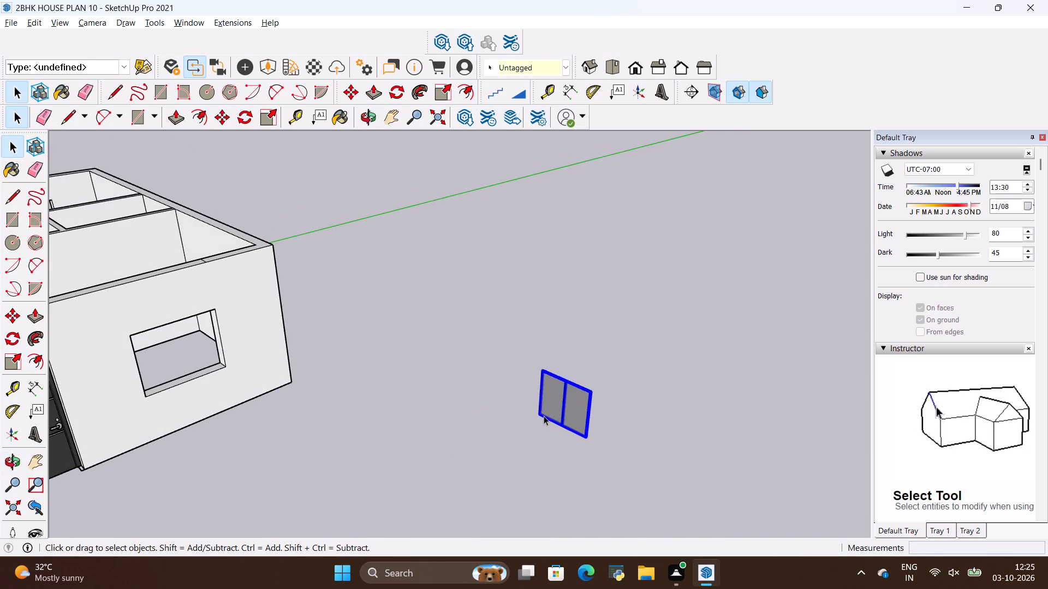
pyautogui.scroll(-11, 565, 405)
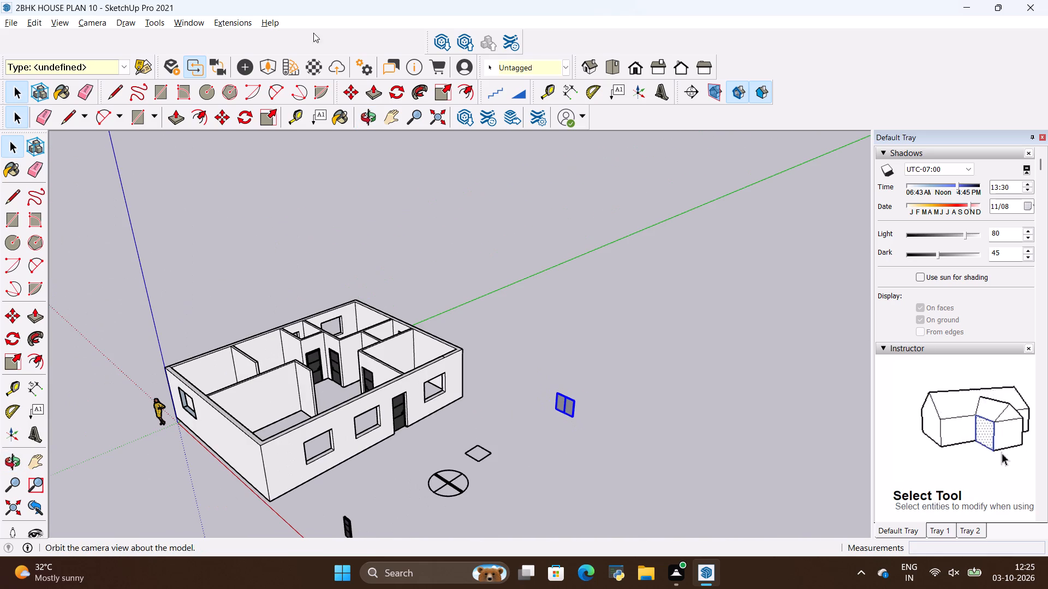
pyautogui.click(388, 87)
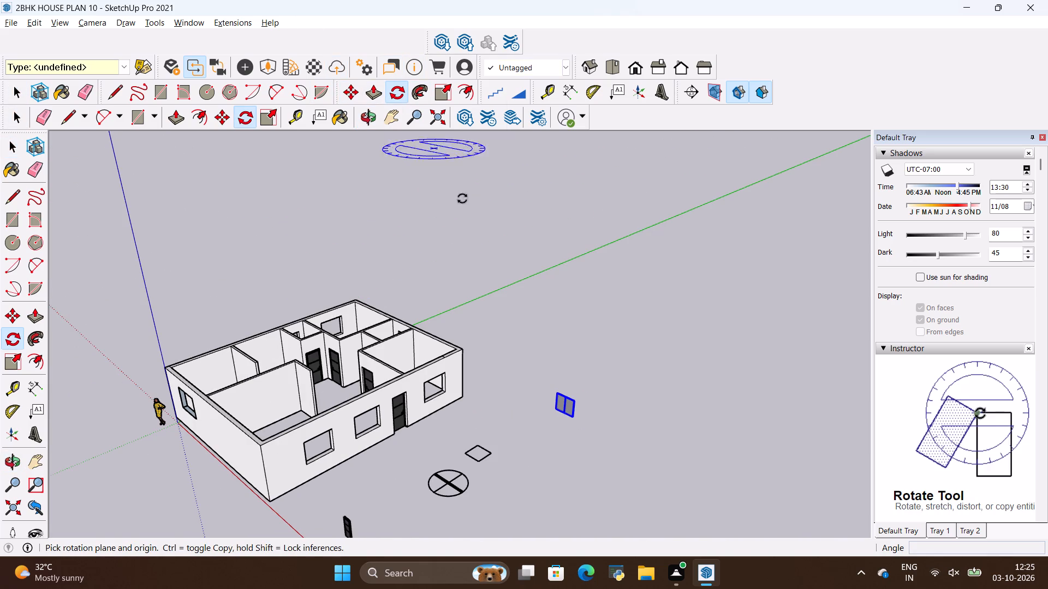
pyautogui.click(574, 454)
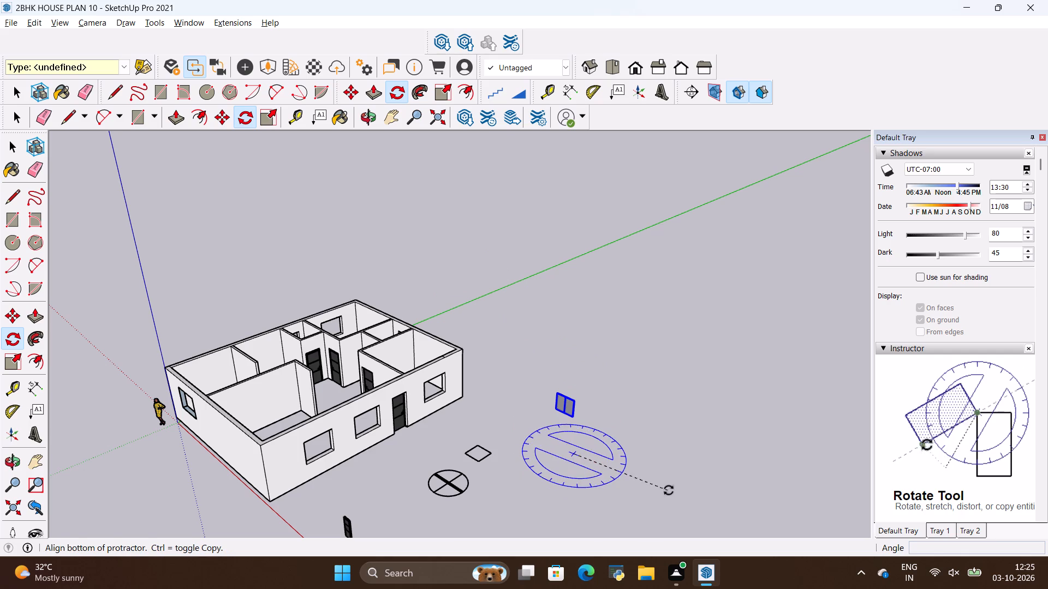
pyautogui.click(644, 496)
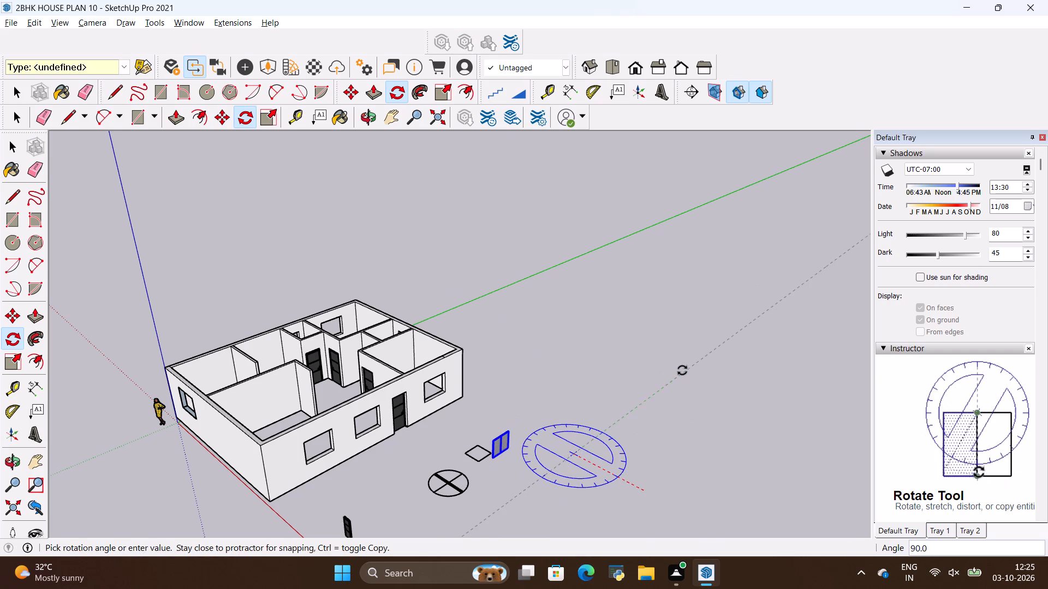
pyautogui.click(684, 373)
pyautogui.scroll(-2, 511, 392)
pyautogui.press('space')
pyautogui.click(544, 408)
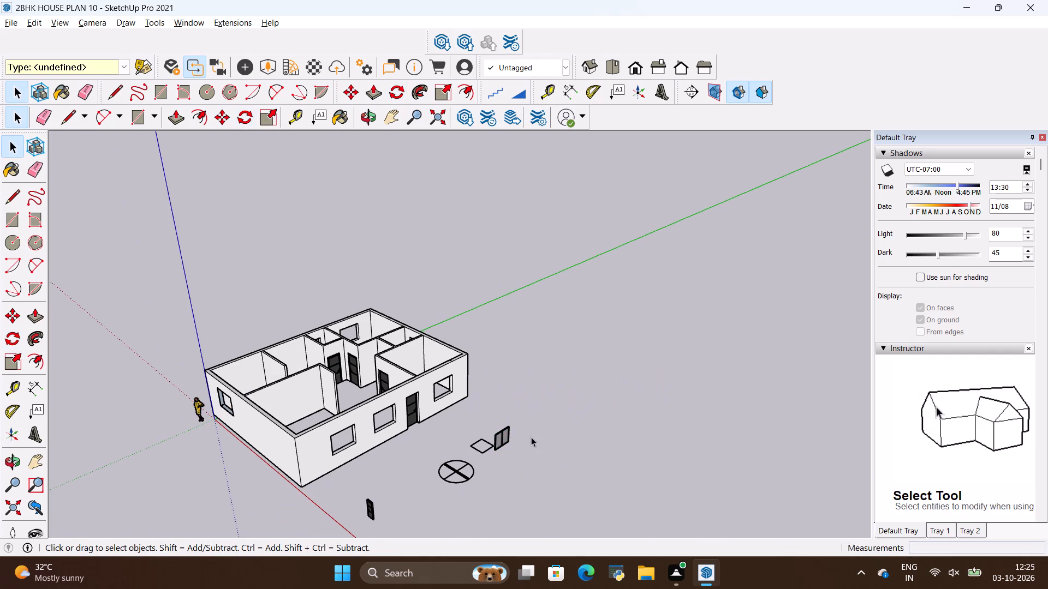
# Move the window group by its lower corner about 29' 10" onto the bottom corner of the exterior wall's opening farthest from the door.
pyautogui.scroll(1, 514, 465)
pyautogui.moveTo(513, 465); pyautogui.dragTo(436, 406, button='middle')
pyautogui.scroll(8, 489, 454)
pyautogui.click(477, 415)
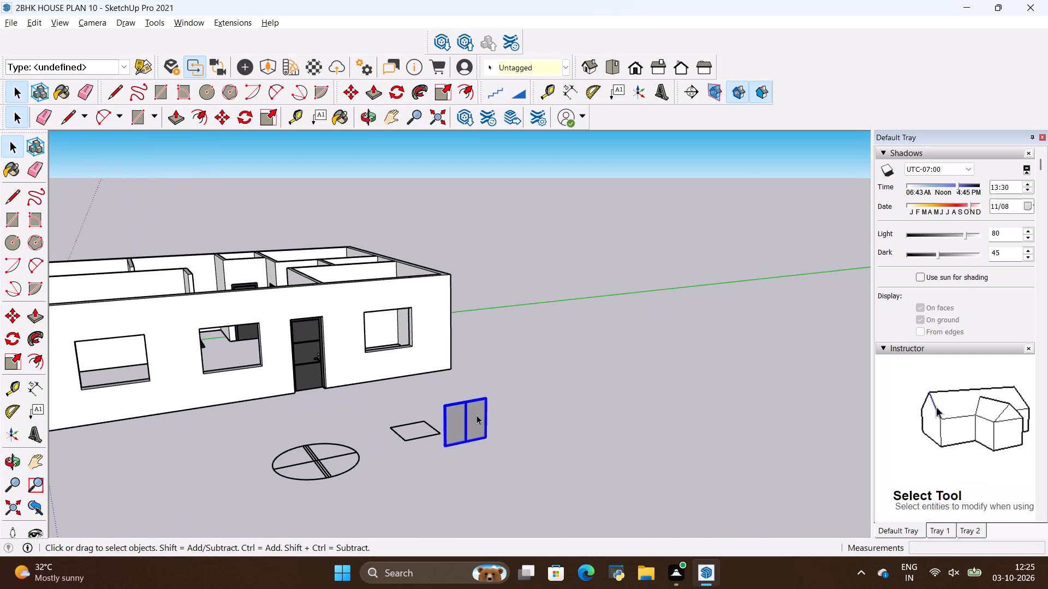
pyautogui.scroll(8, 455, 414)
pyautogui.press('m')
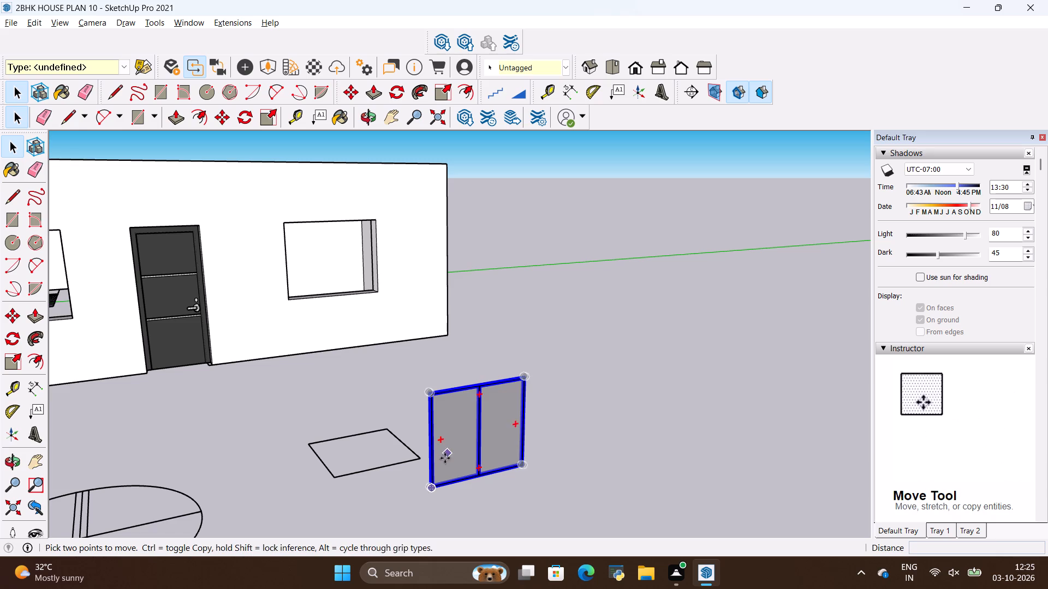
pyautogui.scroll(4, 428, 509)
pyautogui.click(434, 485)
pyautogui.scroll(-2, 562, 461)
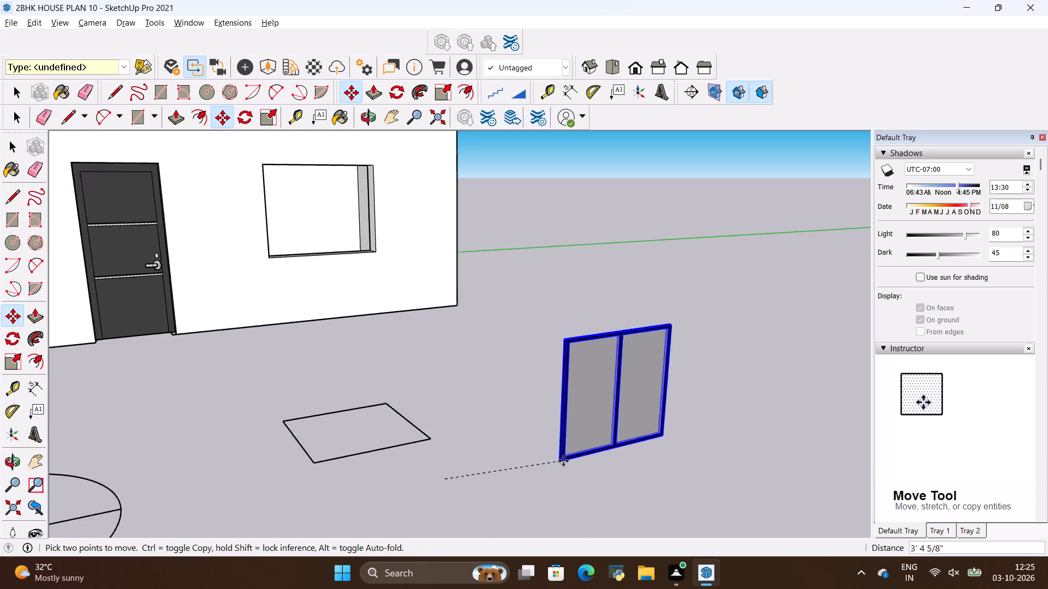
pyautogui.scroll(-10, 563, 461)
pyautogui.scroll(11, 70, 362)
pyautogui.moveTo(231, 442); pyautogui.dragTo(132, 446, button='middle')
pyautogui.scroll(14, 133, 399)
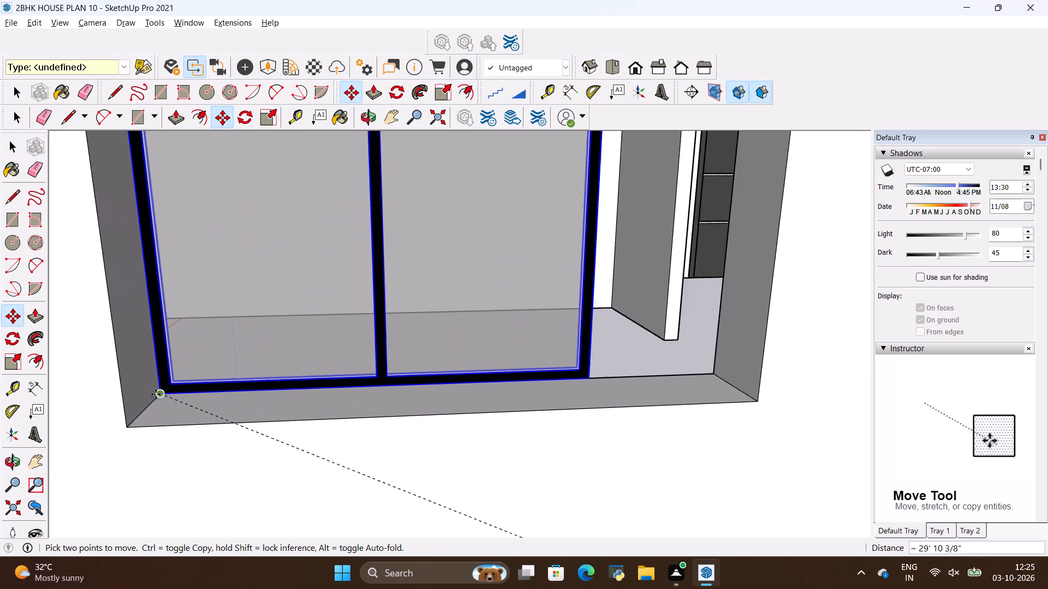
pyautogui.scroll(2, 156, 394)
pyautogui.click(145, 402)
# Scale the window group up from its upper free corner to about 1.32 along red and 1.16 along blue, filling the wall opening.
pyautogui.scroll(-5, 294, 468)
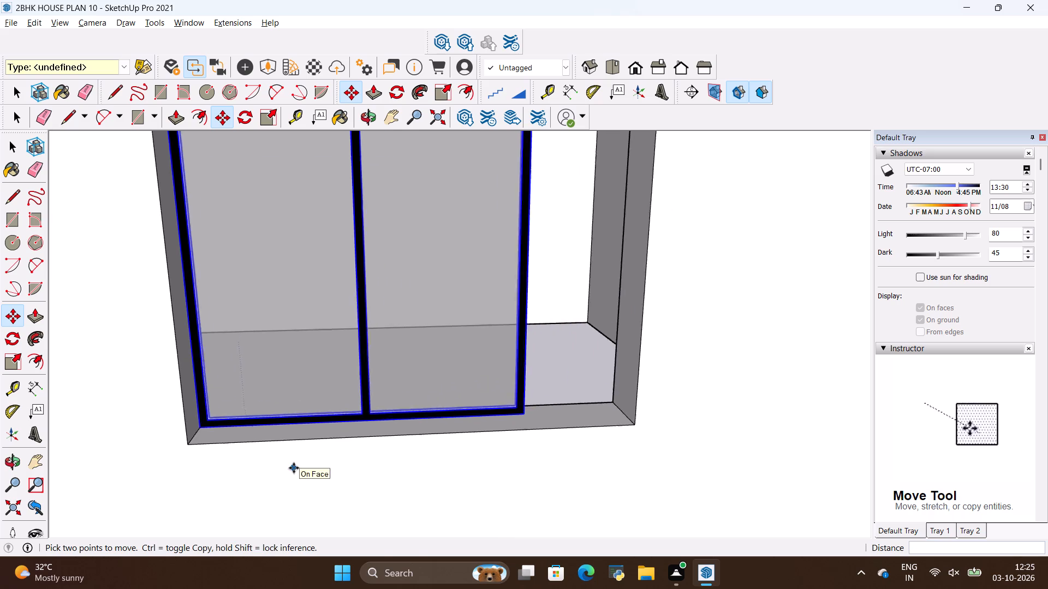
pyautogui.scroll(-6, 294, 468)
pyautogui.scroll(5, 397, 259)
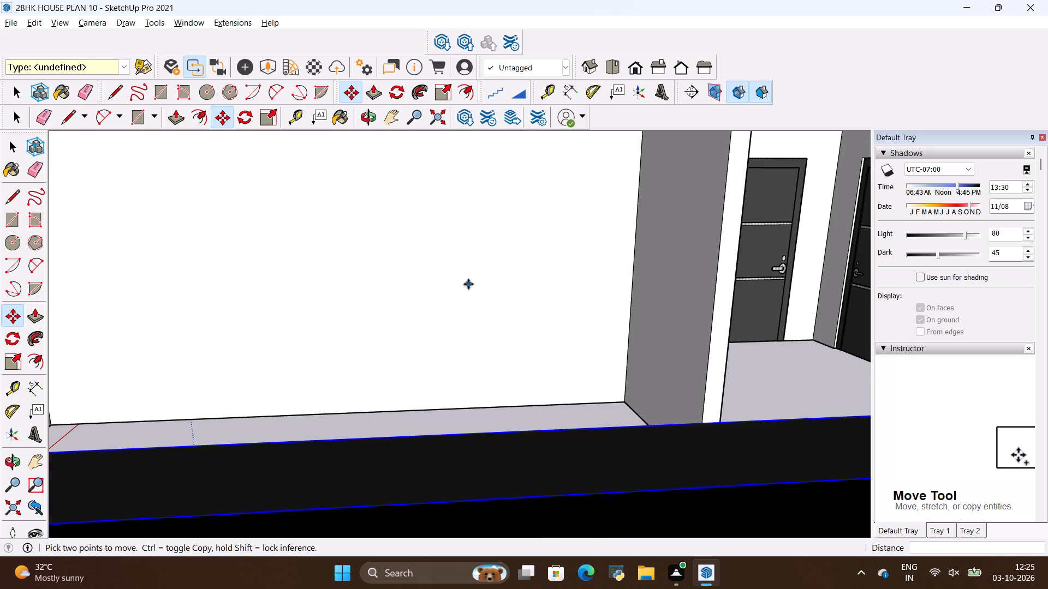
pyautogui.scroll(-2, 468, 284)
pyautogui.scroll(2, 537, 292)
pyautogui.press('s')
pyautogui.scroll(-4, 555, 294)
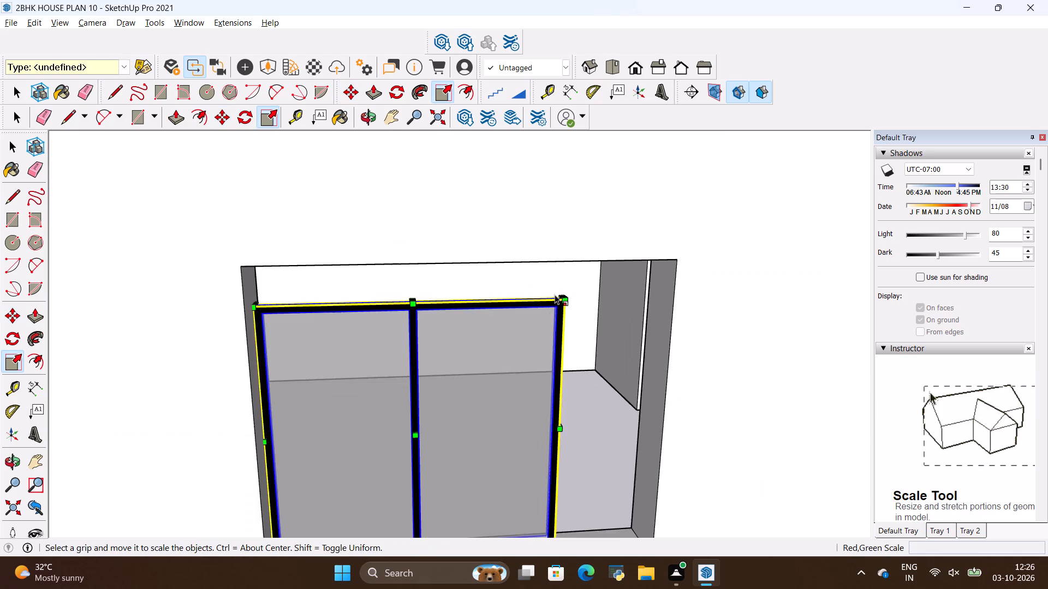
pyautogui.moveTo(555, 294); pyautogui.dragTo(552, 283, button='middle')
pyautogui.scroll(2, 527, 195)
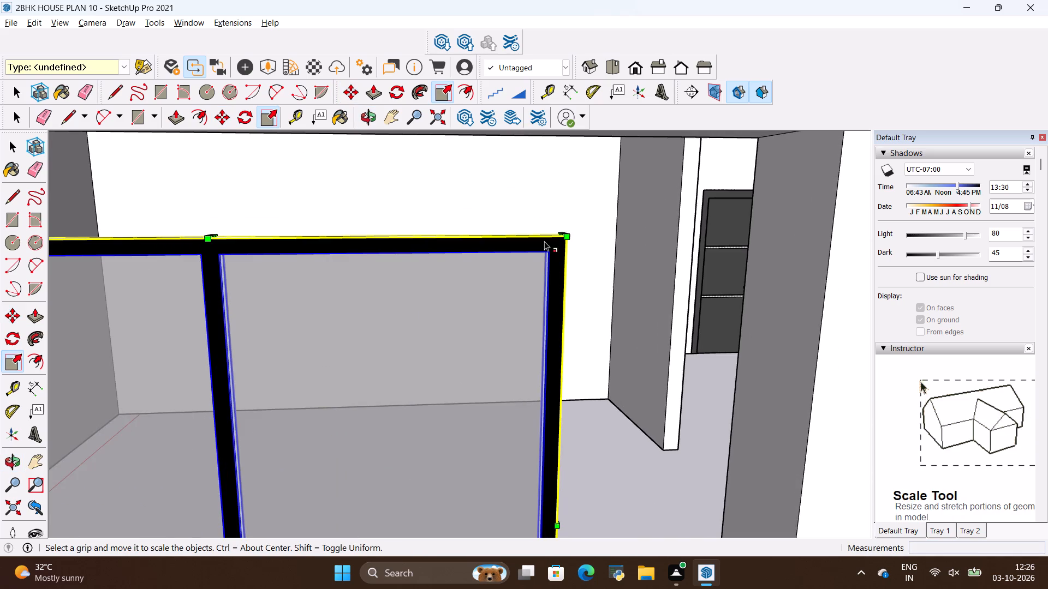
pyautogui.moveTo(544, 241); pyautogui.dragTo(531, 323, button='middle')
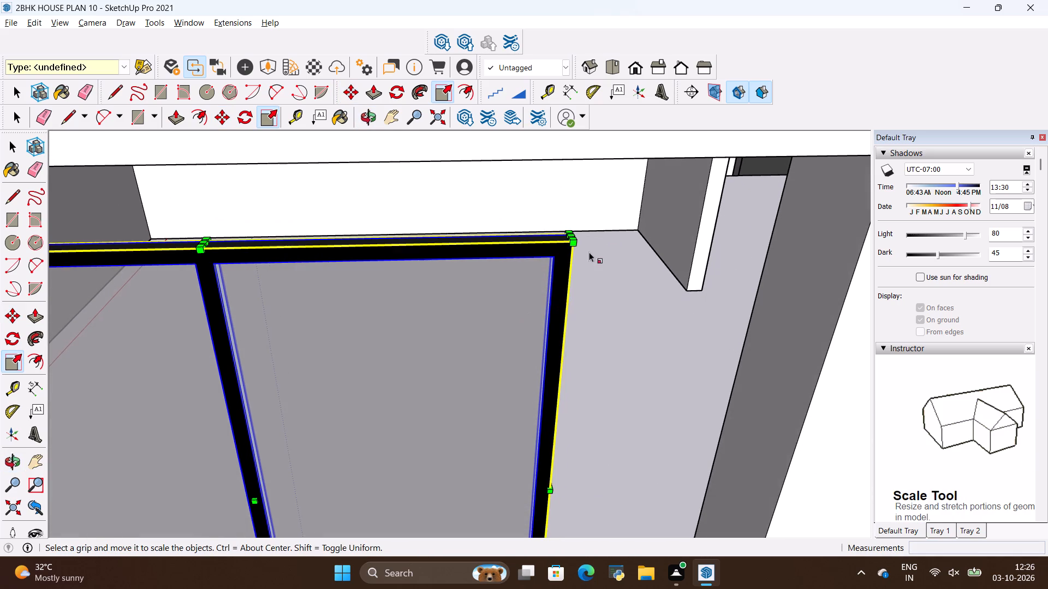
pyautogui.scroll(2, 594, 219)
pyautogui.scroll(-1, 588, 238)
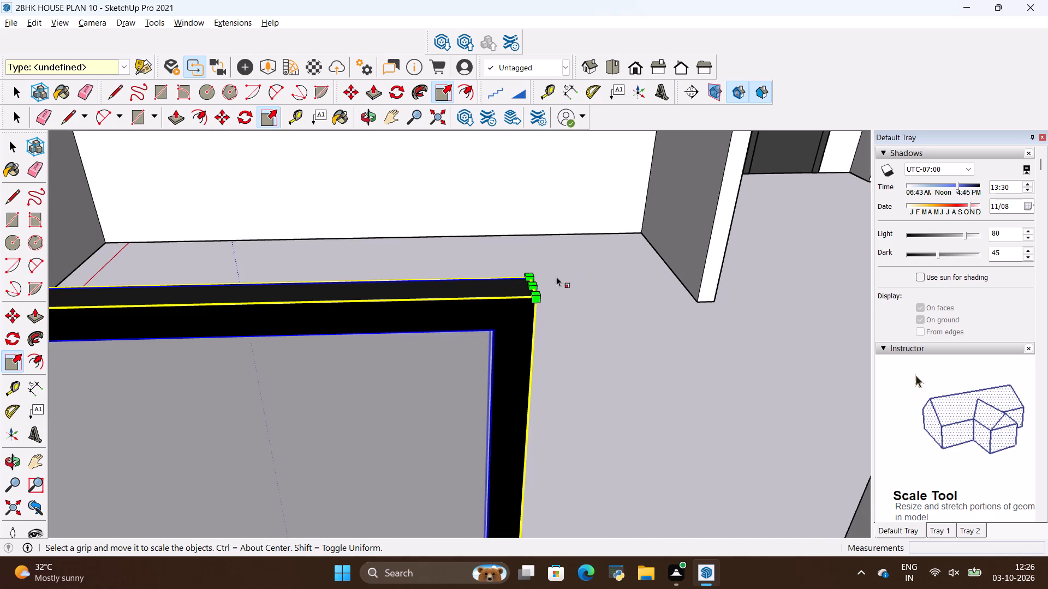
pyautogui.click(532, 284)
pyautogui.scroll(-4, 517, 286)
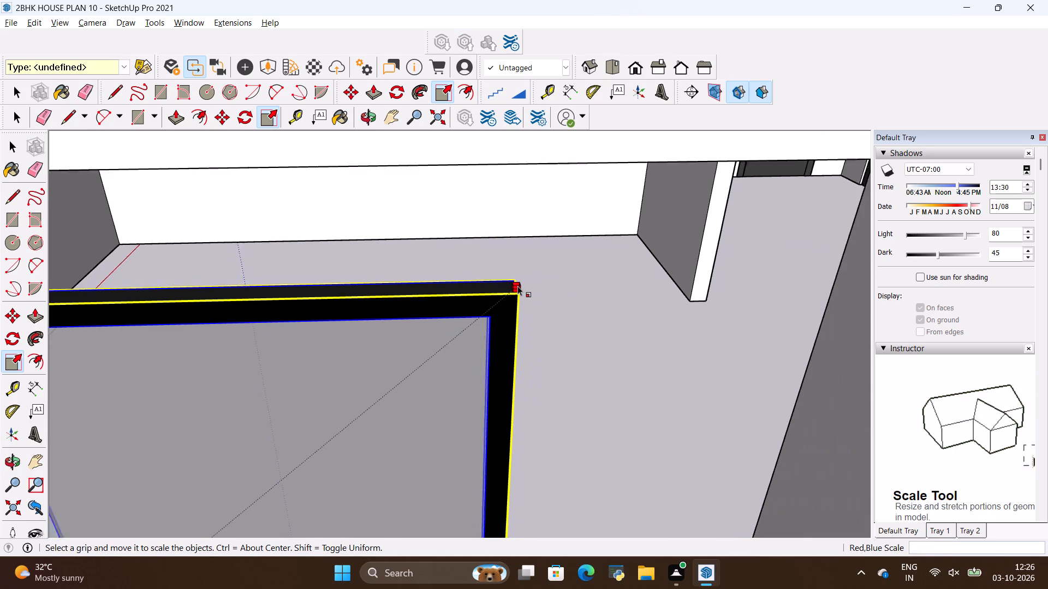
pyautogui.scroll(-8, 517, 286)
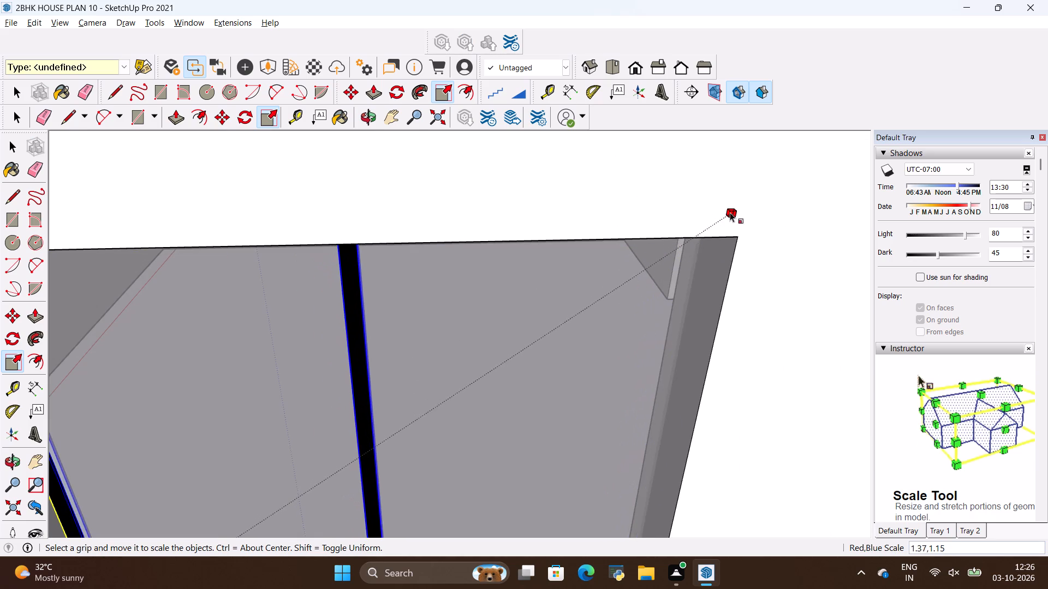
pyautogui.moveTo(712, 240); pyautogui.dragTo(675, 123, button='middle')
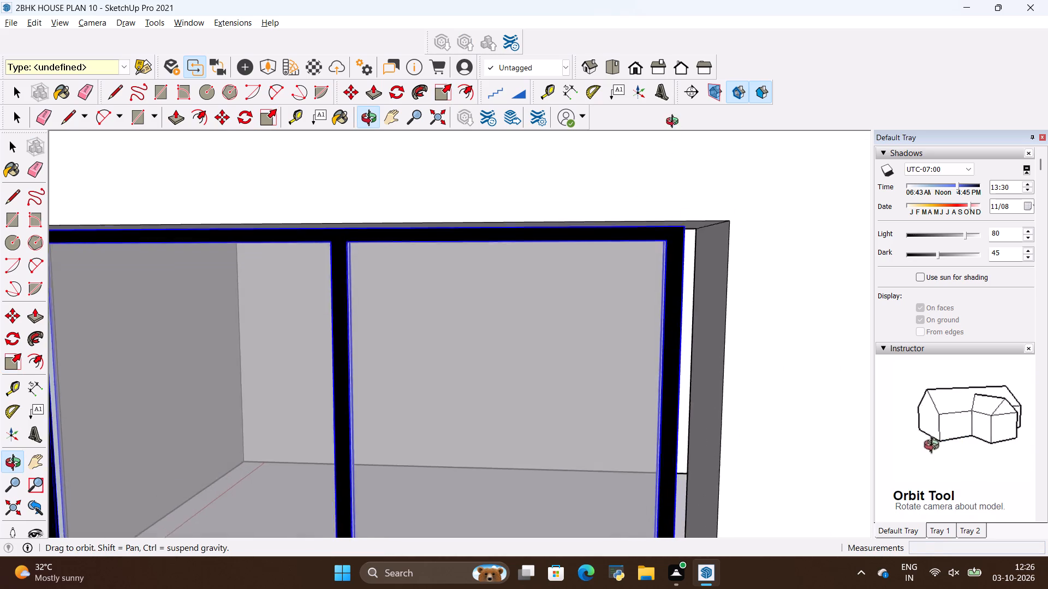
pyautogui.moveTo(675, 123); pyautogui.dragTo(676, 127, button='middle')
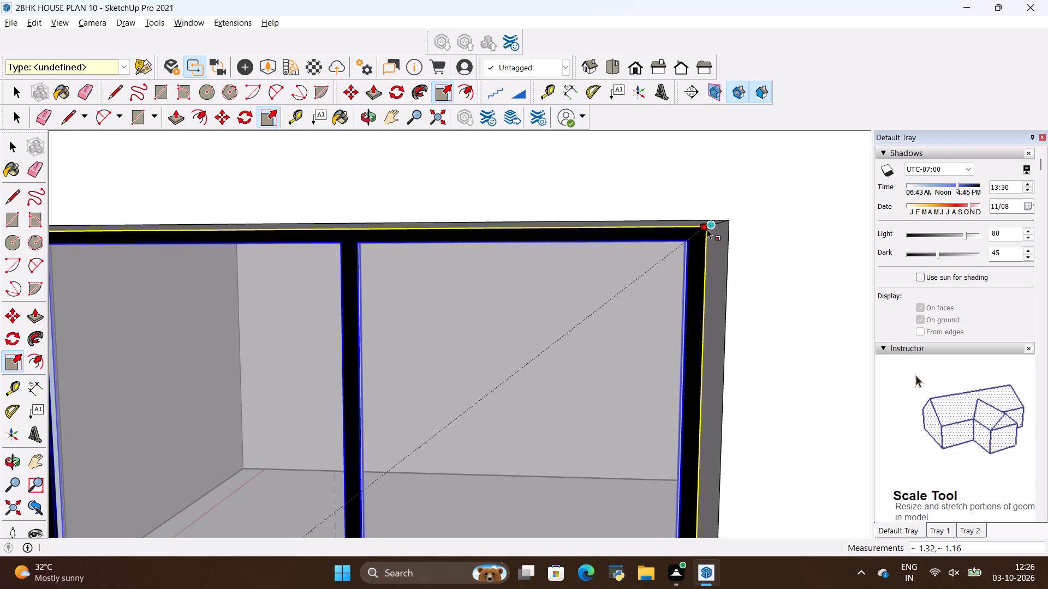
pyautogui.click(706, 229)
pyautogui.scroll(-12, 686, 289)
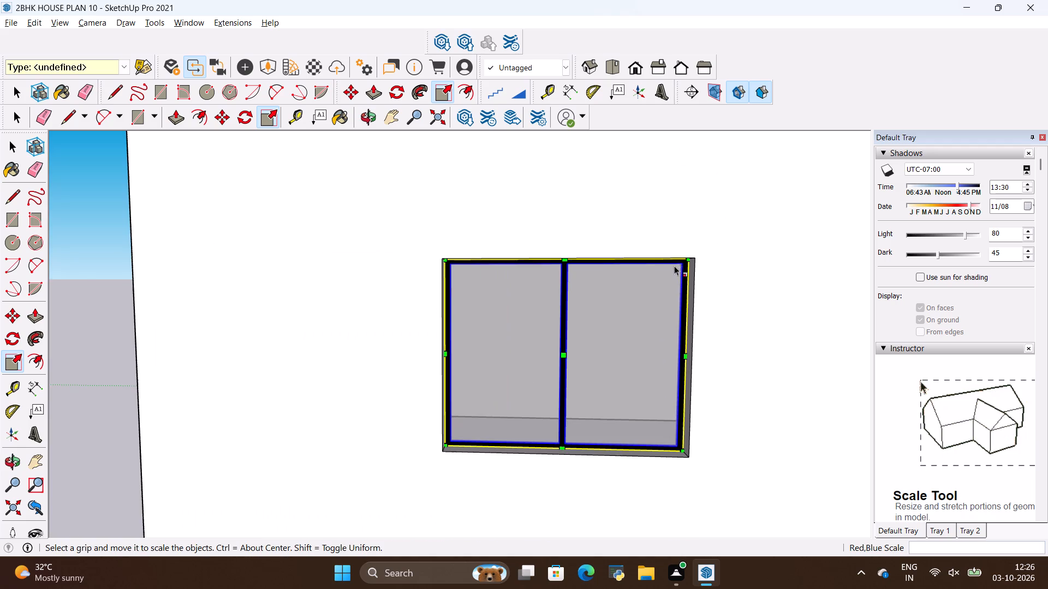
# Scale the window group's thickness to about 1.77 along the green axis.
pyautogui.scroll(3, 576, 354)
pyautogui.moveTo(563, 359); pyautogui.dragTo(561, 429, button='middle')
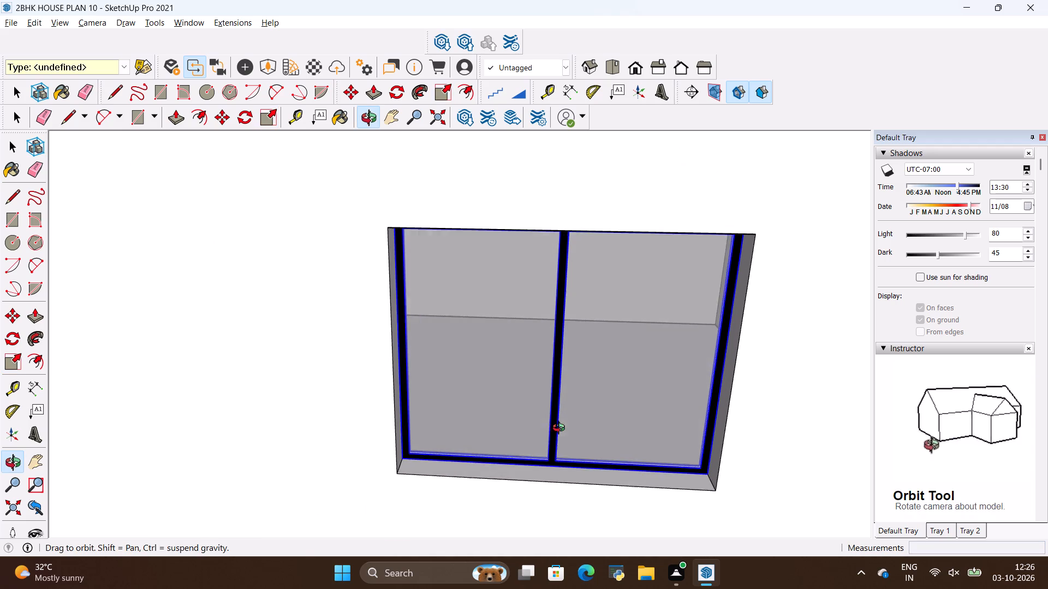
pyautogui.moveTo(561, 429); pyautogui.dragTo(562, 441, button='middle')
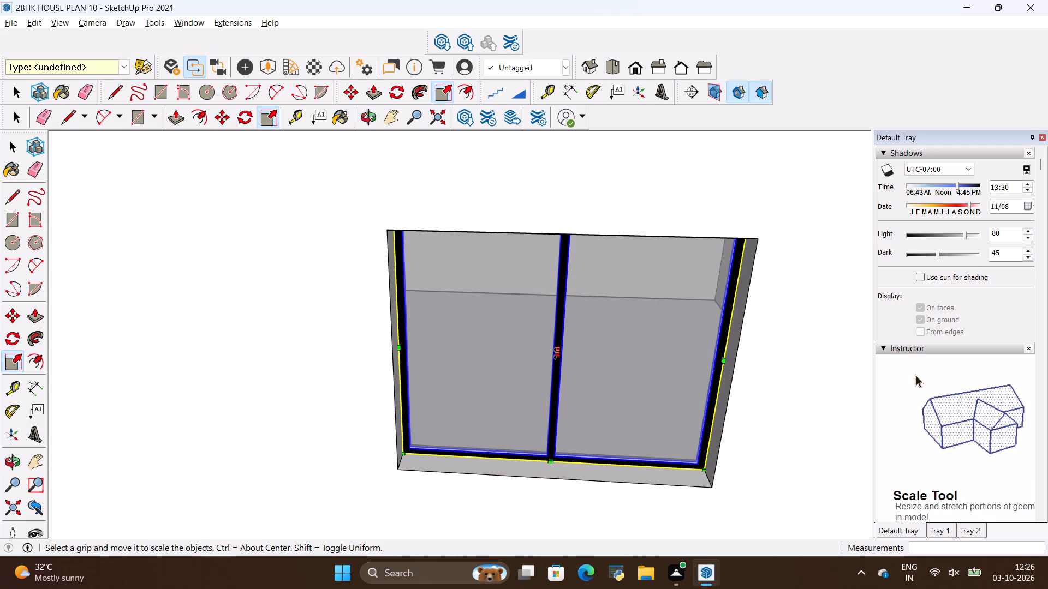
pyautogui.click(555, 353)
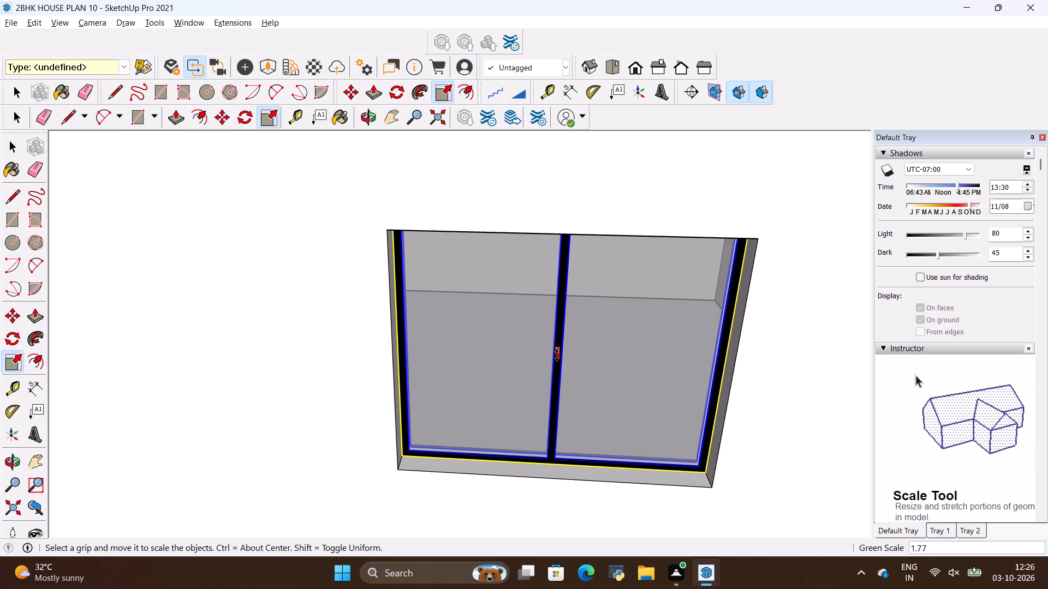
pyautogui.click(557, 355)
pyautogui.press('space')
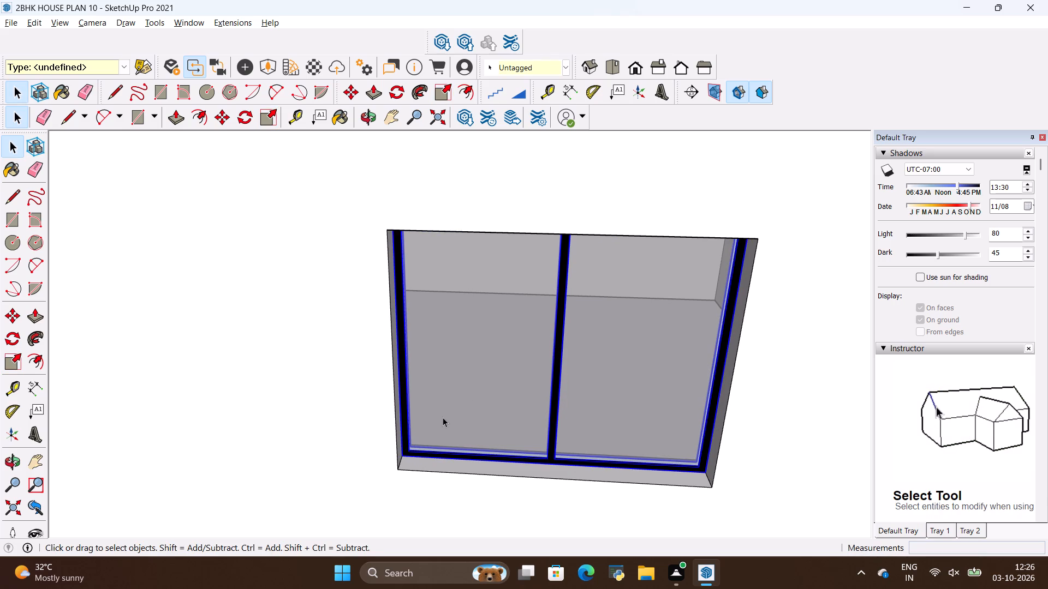
# Copy the window by its lower corner about 9' 2 1/2" into the adjacent opening between it and the exterior door.
pyautogui.press('m')
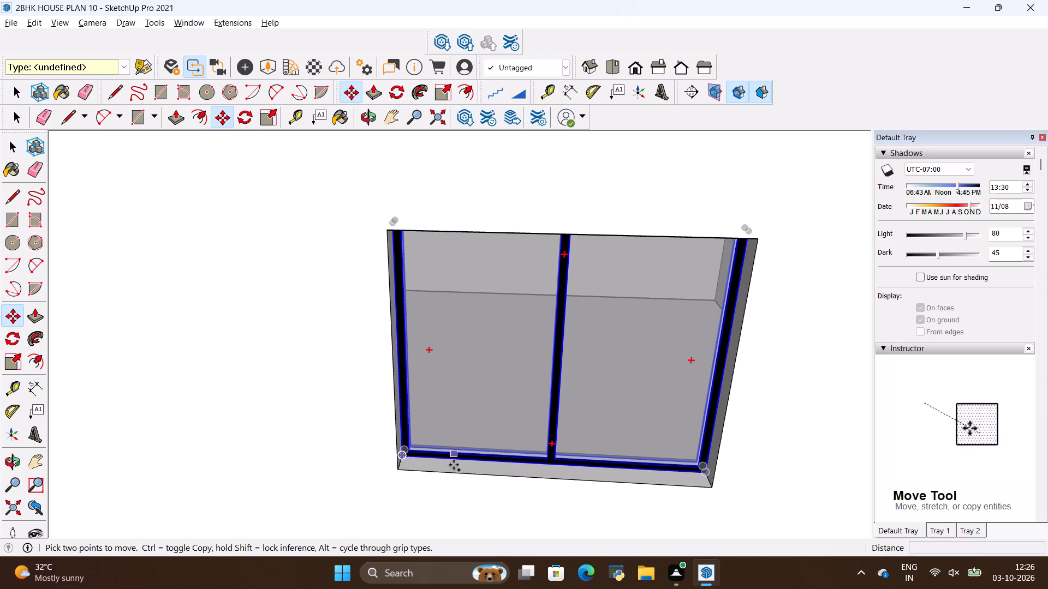
pyautogui.click(405, 462)
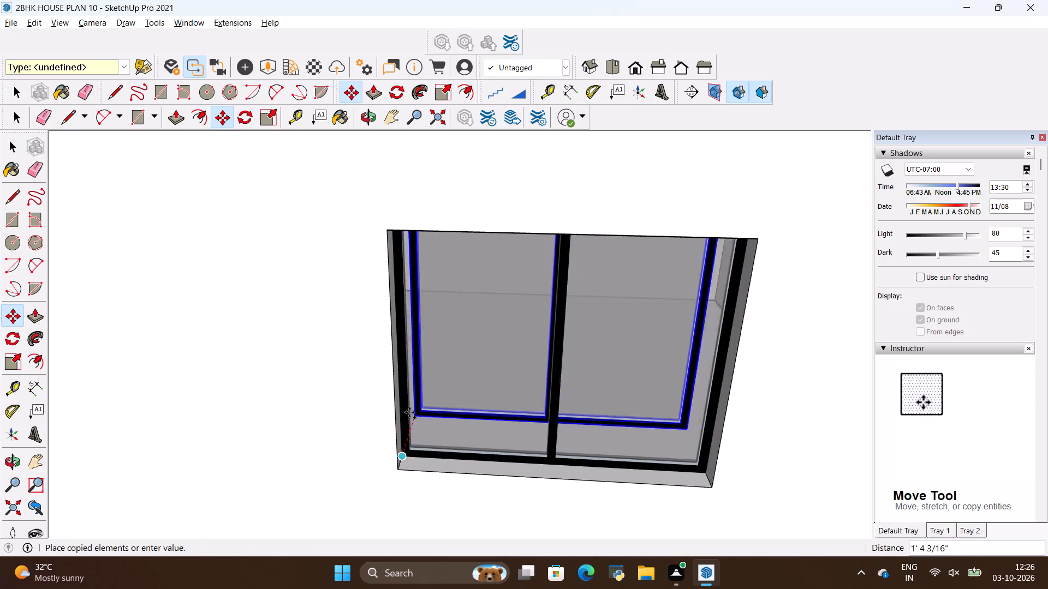
pyautogui.moveTo(388, 445); pyautogui.dragTo(374, 316, button='middle')
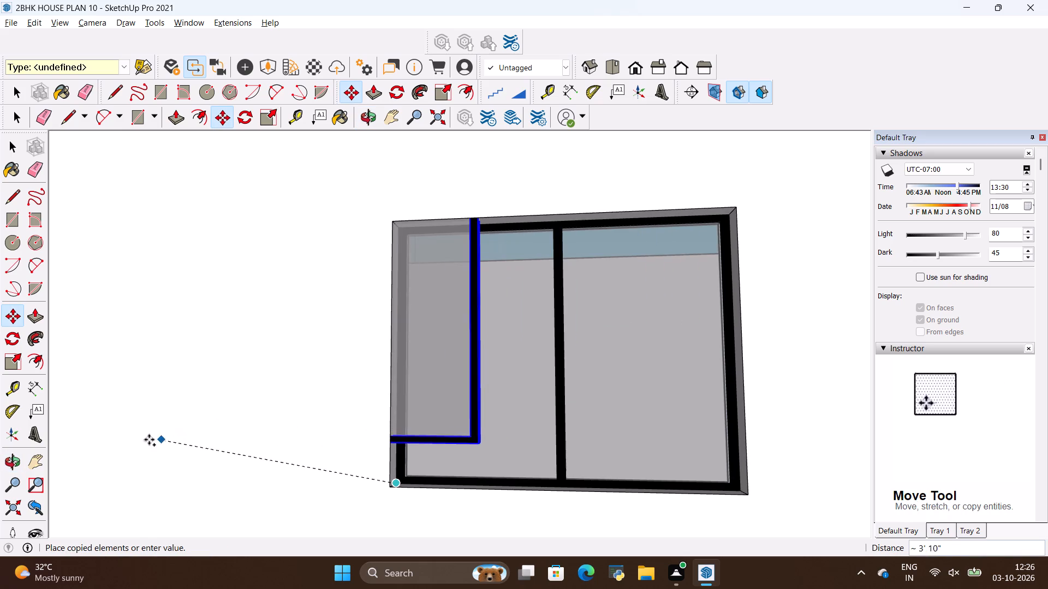
pyautogui.scroll(-12, 112, 432)
pyautogui.scroll(8, 548, 471)
pyautogui.moveTo(439, 444); pyautogui.dragTo(367, 520, button='middle')
pyautogui.moveTo(367, 519); pyautogui.dragTo(383, 473, button='middle')
pyautogui.scroll(-5, 401, 416)
pyautogui.scroll(-5, 483, 358)
pyautogui.scroll(6, 414, 438)
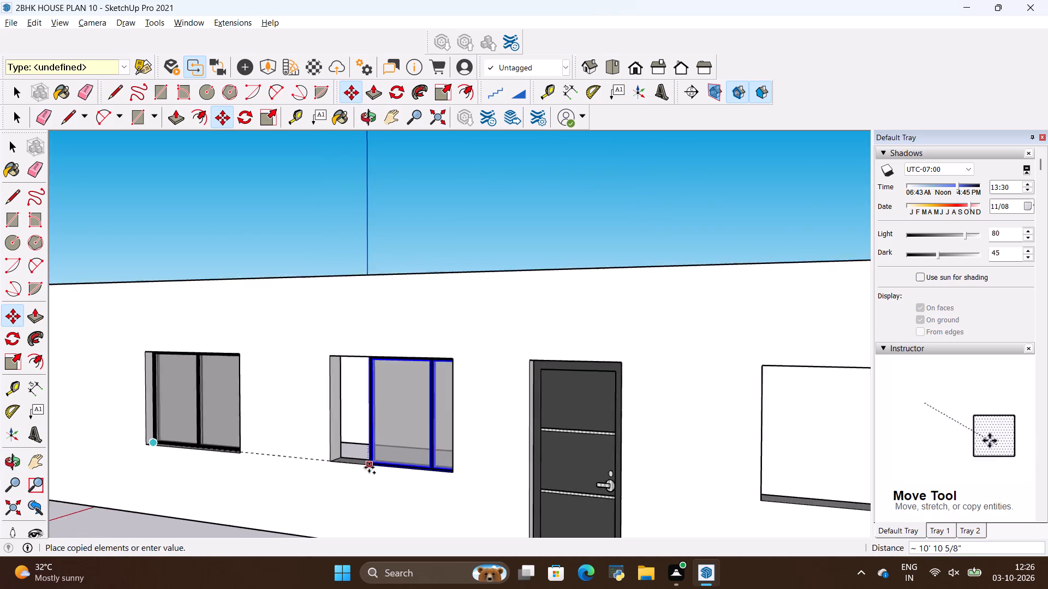
pyautogui.scroll(4, 369, 467)
pyautogui.moveTo(337, 455); pyautogui.dragTo(312, 496, button='middle')
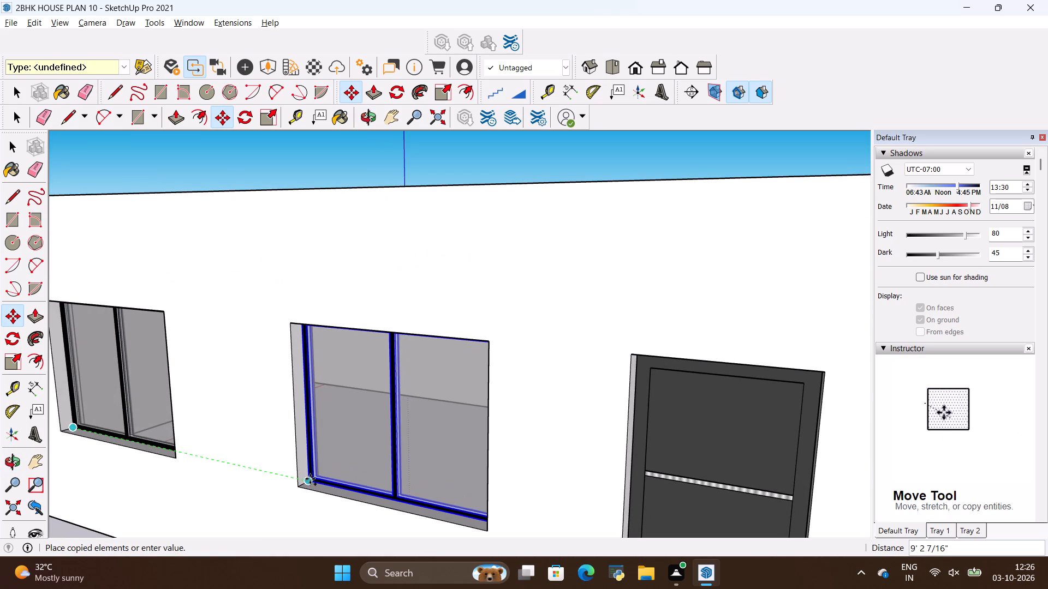
pyautogui.click(311, 480)
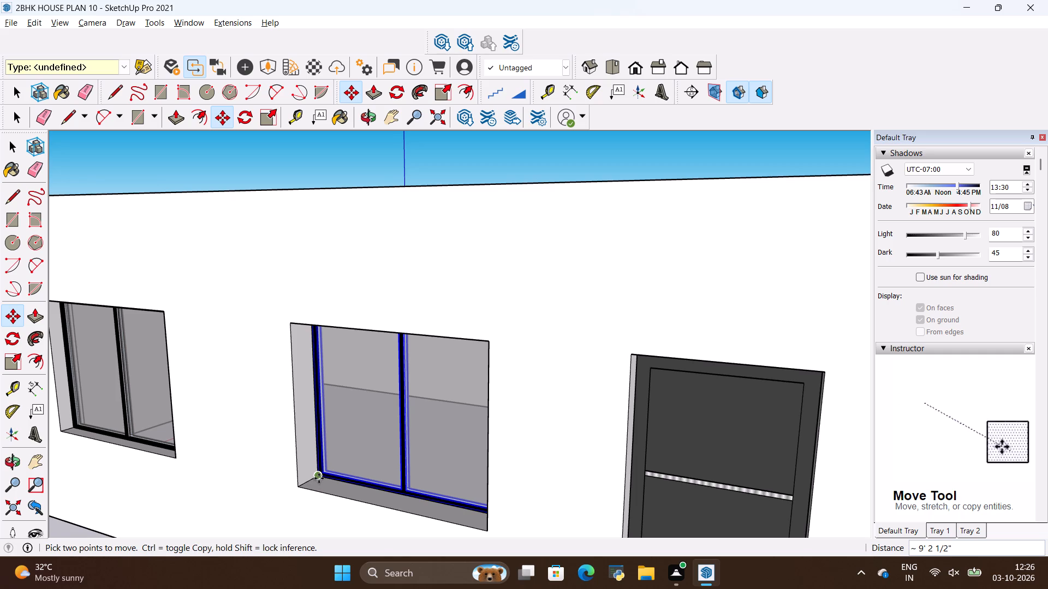
# Move the copied window 3 7/8" within its opening, toward the wall's outer face.
pyautogui.click(319, 477)
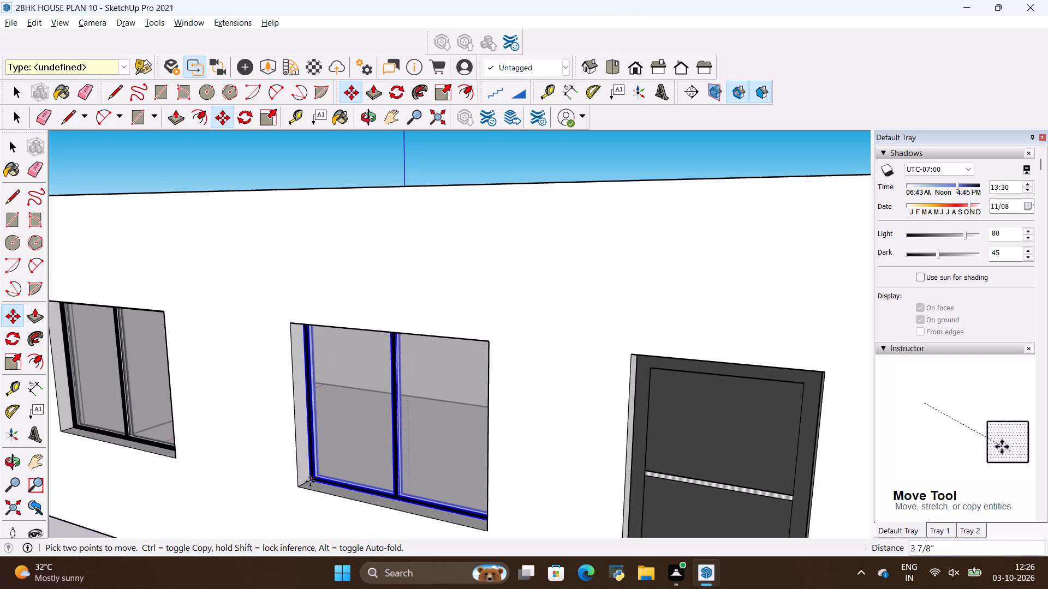
pyautogui.click(310, 482)
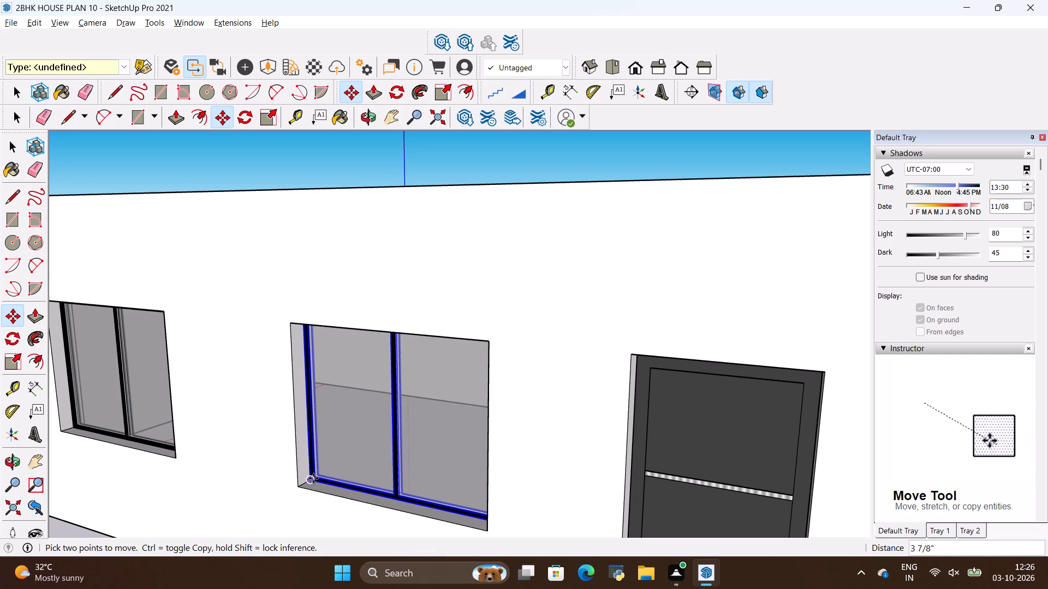
# Copy the window by its lower corner about 14' 9 9/16" into the opening on the other side of the exterior door.
pyautogui.click(313, 478)
pyautogui.scroll(-12, 193, 465)
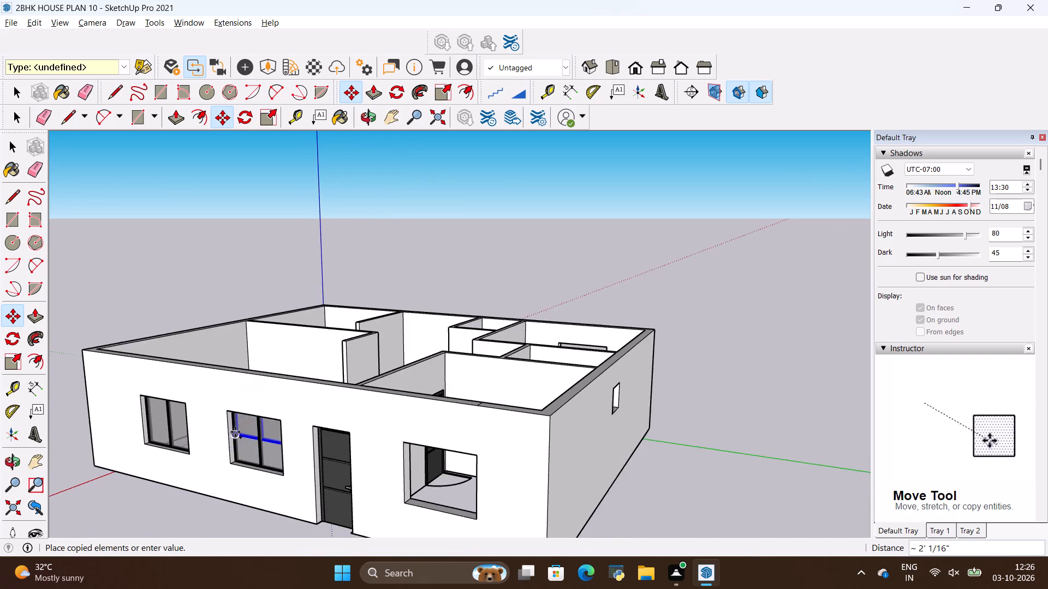
pyautogui.scroll(-5, 235, 432)
pyautogui.scroll(16, 342, 477)
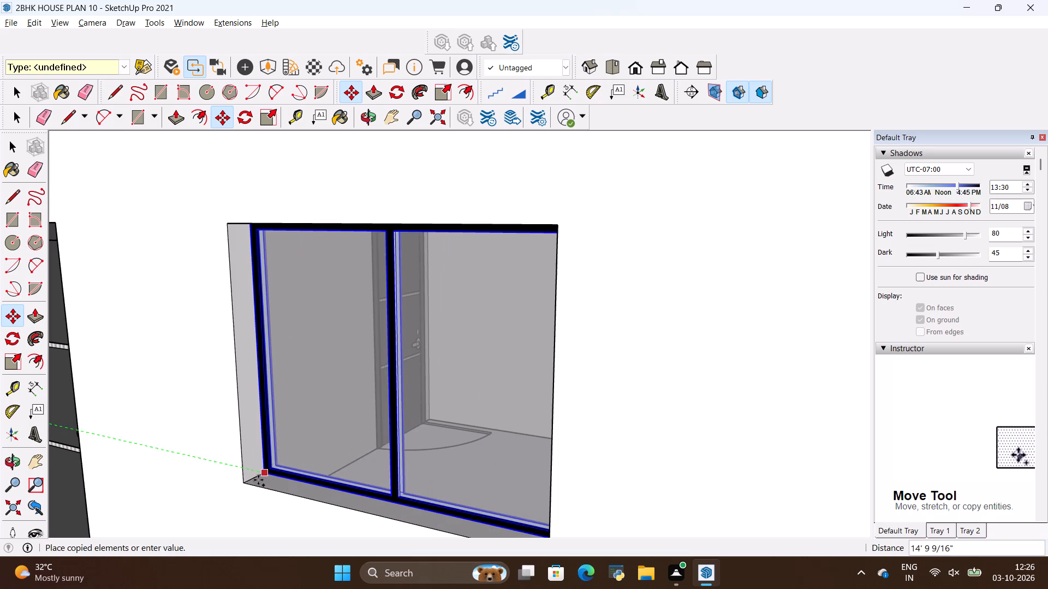
pyautogui.click(252, 476)
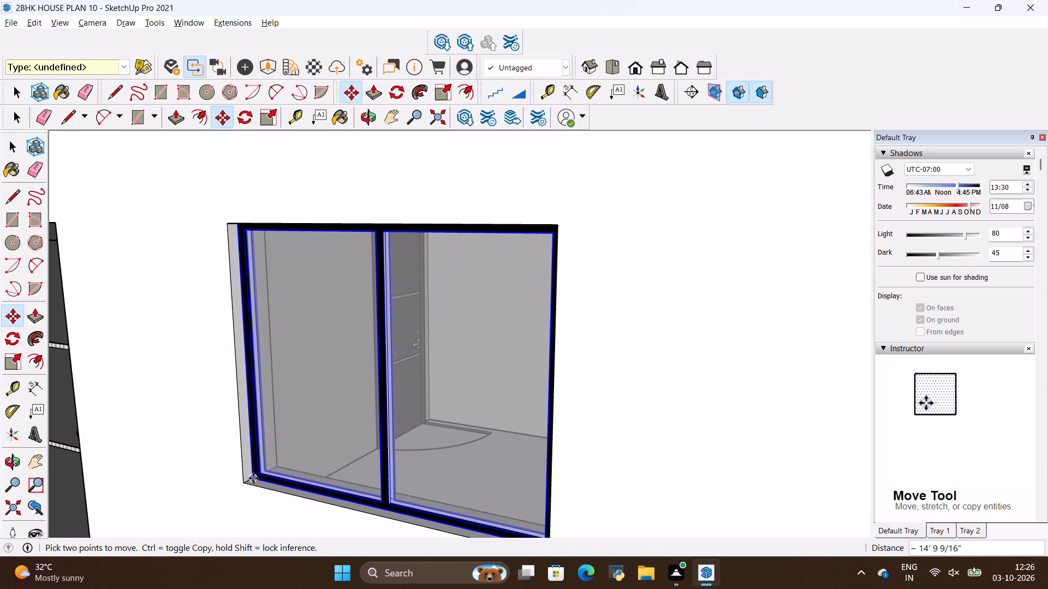
# Copy the window by its lower corner about 30' 6 1/4" into the large opening in the opposite exterior wall's end room.
pyautogui.keyDown('ctrl'); pyautogui.click(254, 477); pyautogui.keyUp('ctrl')
pyautogui.scroll(-6, 121, 499)
pyautogui.scroll(-6, 190, 479)
pyautogui.scroll(-7, 349, 491)
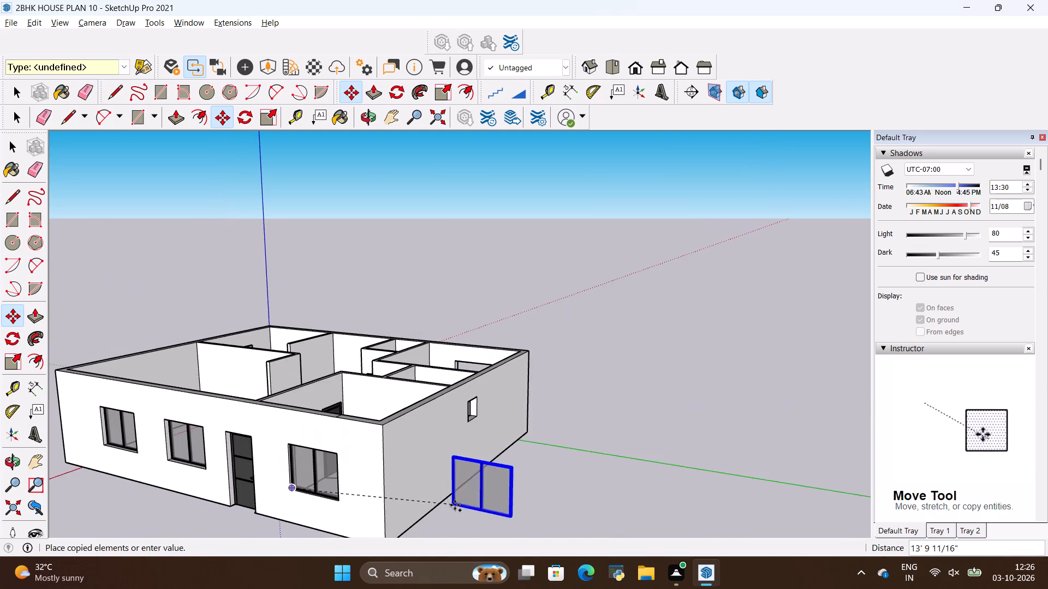
pyautogui.scroll(12, 400, 299)
pyautogui.scroll(-6, 392, 377)
pyautogui.moveTo(458, 409); pyautogui.dragTo(465, 537, button='middle')
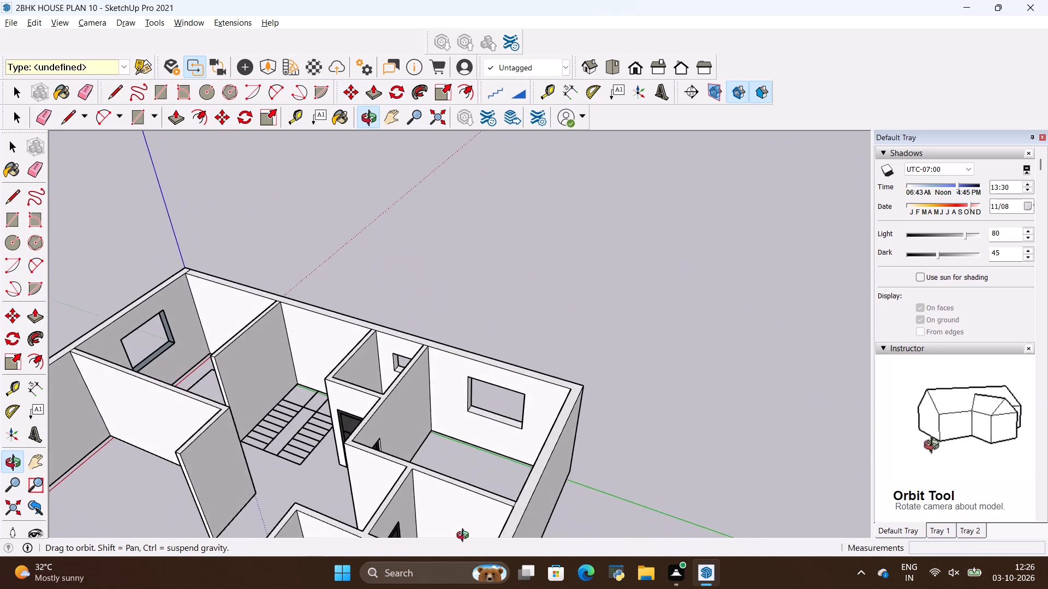
pyautogui.moveTo(465, 537); pyautogui.dragTo(465, 536, button='middle')
pyautogui.scroll(14, 490, 411)
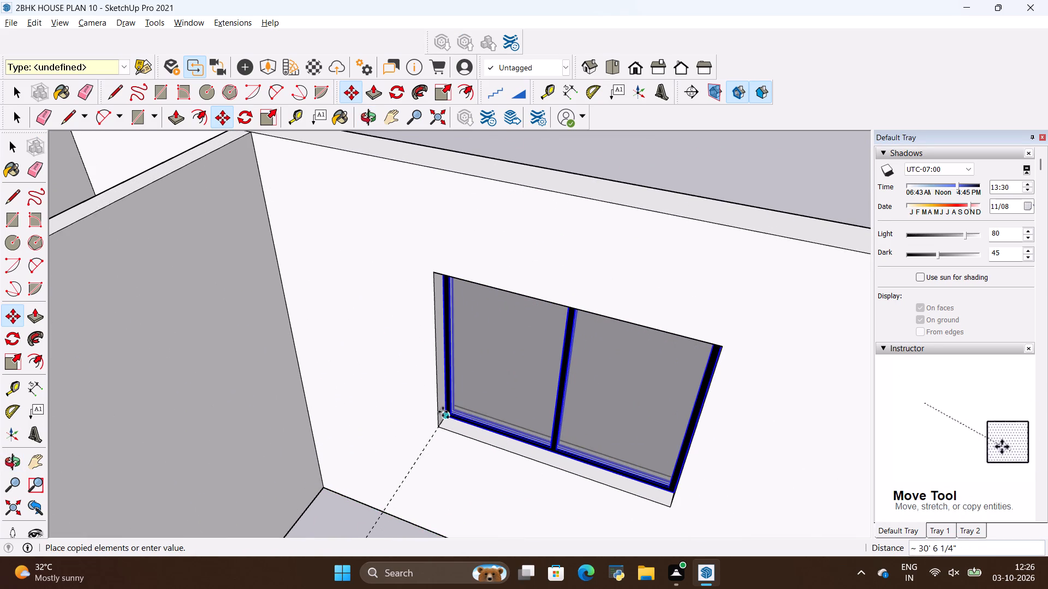
pyautogui.click(443, 412)
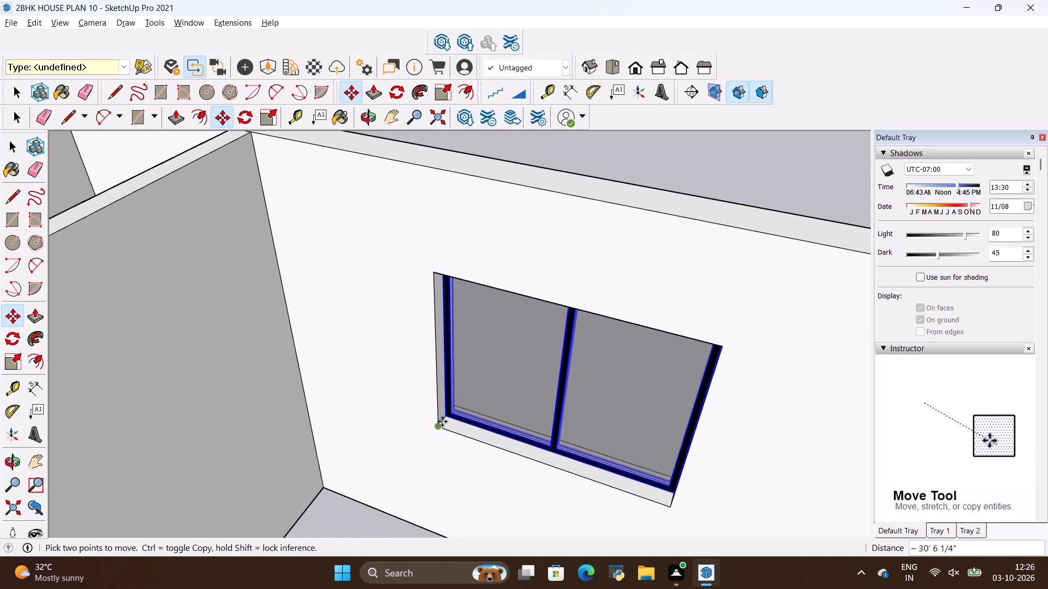
# Copy the window by its lower corner from the end room's opening to open ground outside the house, about 58' 7 3/4" away.
pyautogui.keyDown('ctrl'); pyautogui.click(437, 426); pyautogui.keyUp('ctrl')
pyautogui.scroll(-6, 382, 445)
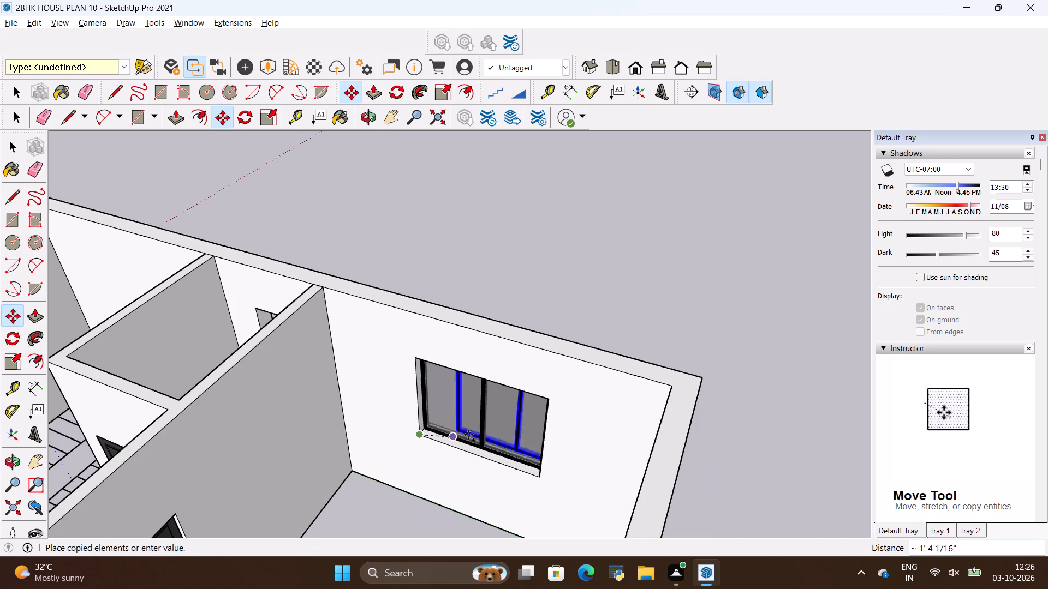
pyautogui.scroll(-6, 434, 362)
pyautogui.scroll(-7, 365, 281)
pyautogui.scroll(-3, 502, 300)
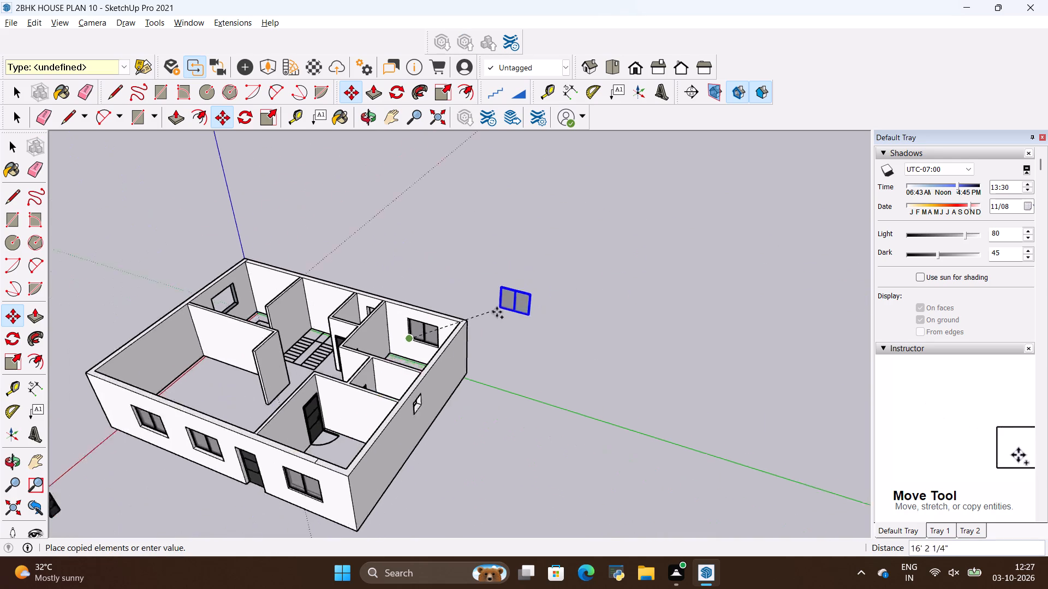
pyautogui.scroll(-3, 497, 312)
pyautogui.moveTo(196, 404); pyautogui.dragTo(546, 365, button='middle')
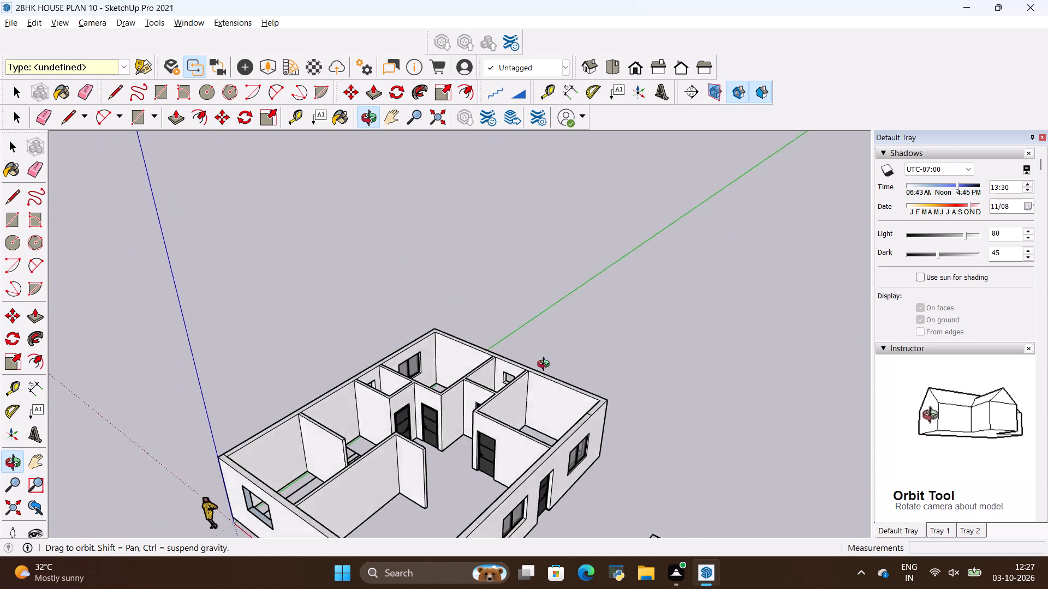
pyautogui.moveTo(546, 365); pyautogui.dragTo(602, 333, button='middle')
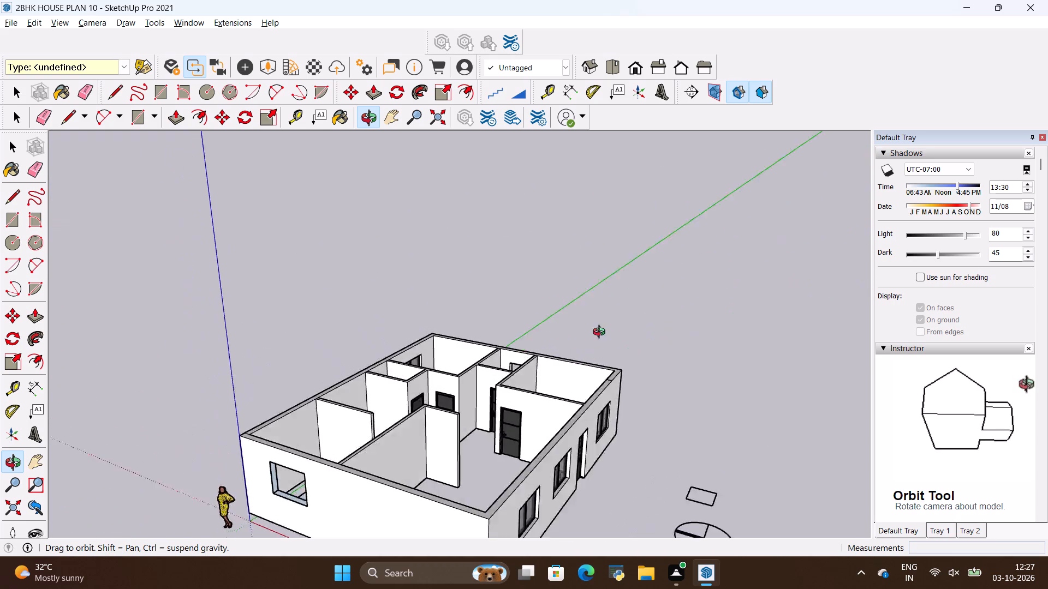
pyautogui.moveTo(602, 333); pyautogui.dragTo(624, 265, button='middle')
pyautogui.scroll(-6, 277, 442)
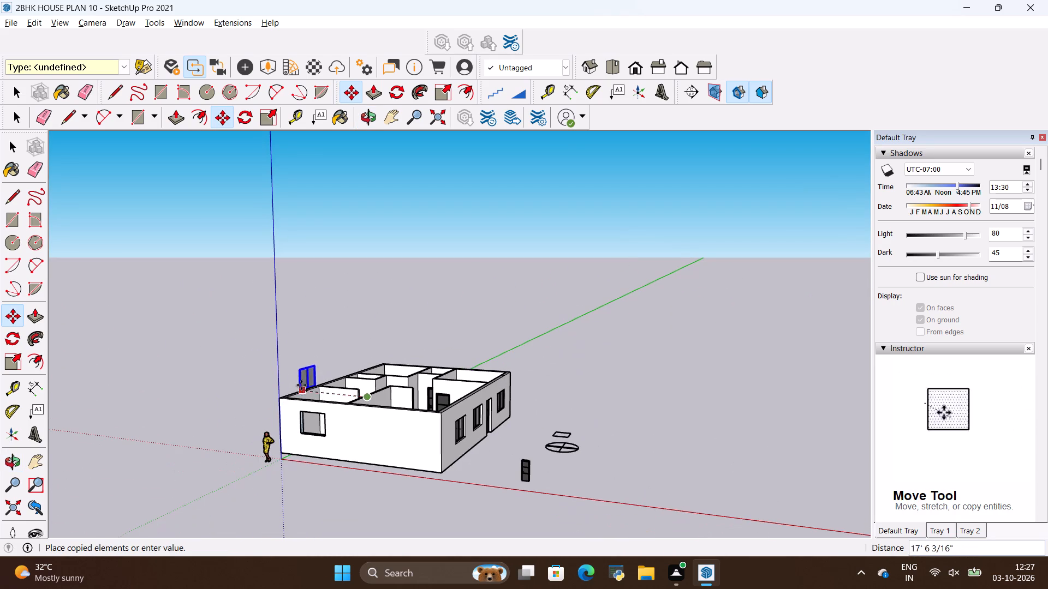
pyautogui.click(162, 484)
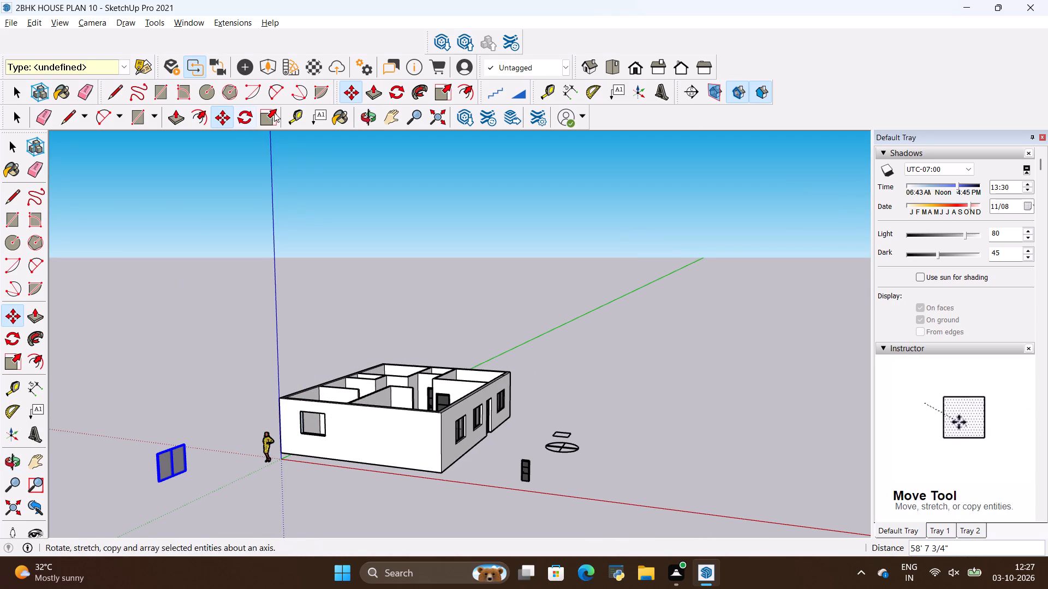
# Rotate the window copy outside the house by 90 degrees about the vertical axis.
pyautogui.click(389, 91)
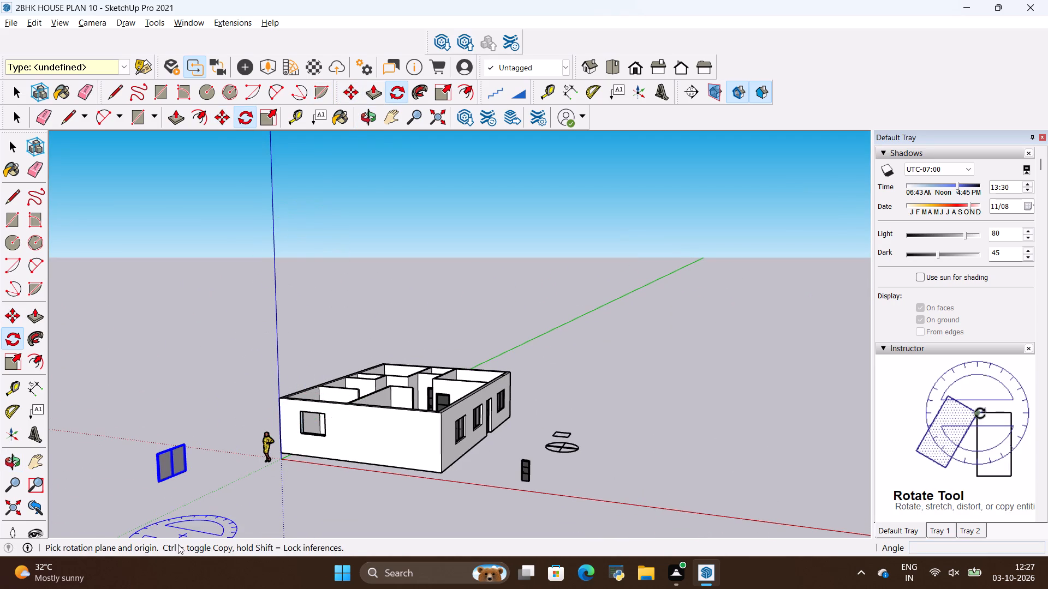
pyautogui.click(217, 503)
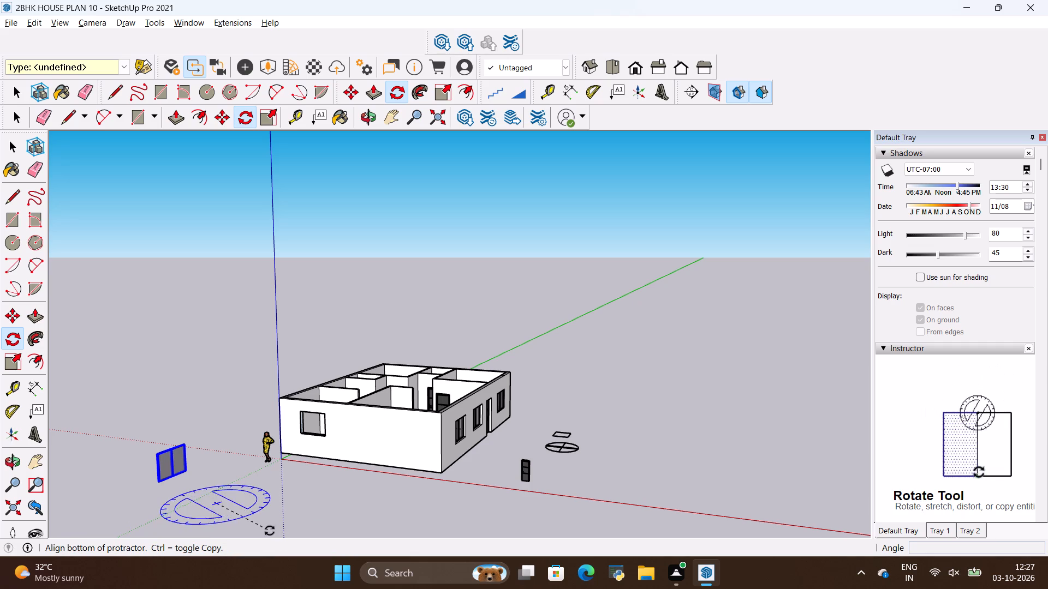
pyautogui.scroll(-5, 273, 487)
pyautogui.moveTo(306, 439); pyautogui.dragTo(323, 505, button='middle')
pyautogui.scroll(-1, 323, 505)
pyautogui.scroll(-5, 337, 428)
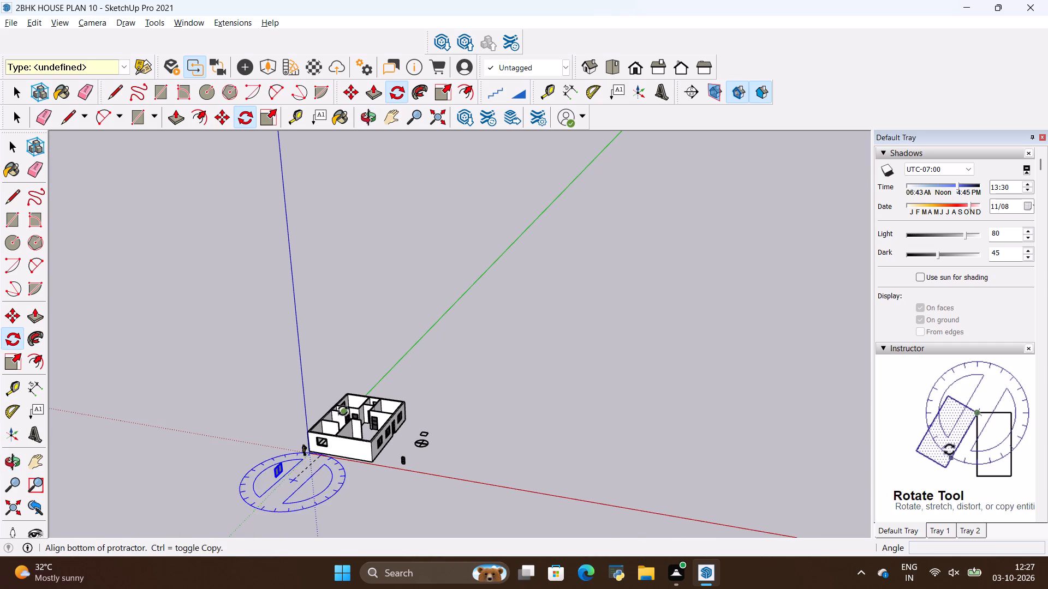
pyautogui.click(252, 530)
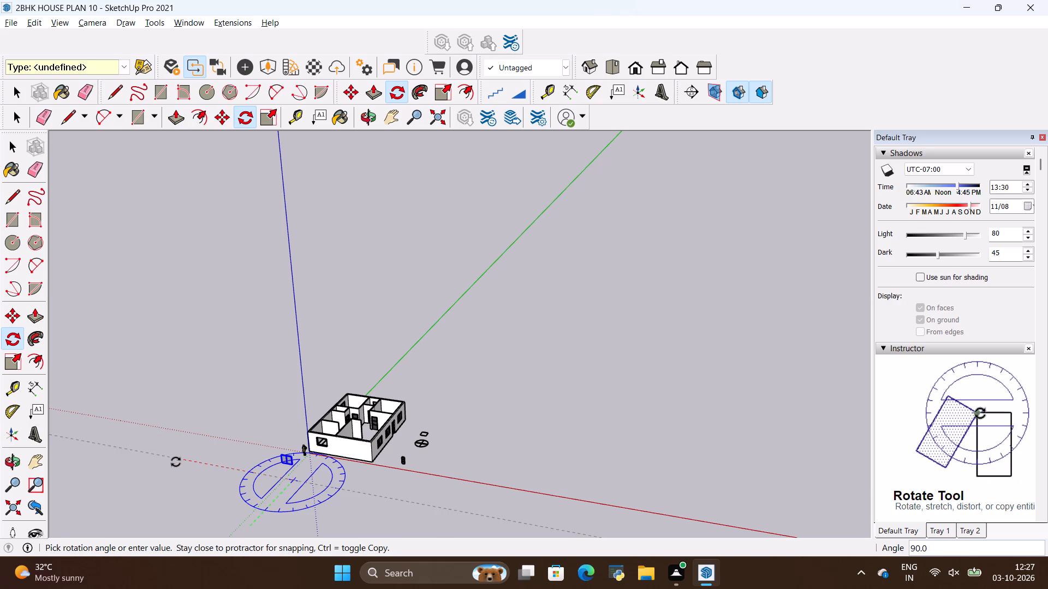
pyautogui.click(176, 462)
pyautogui.press('space')
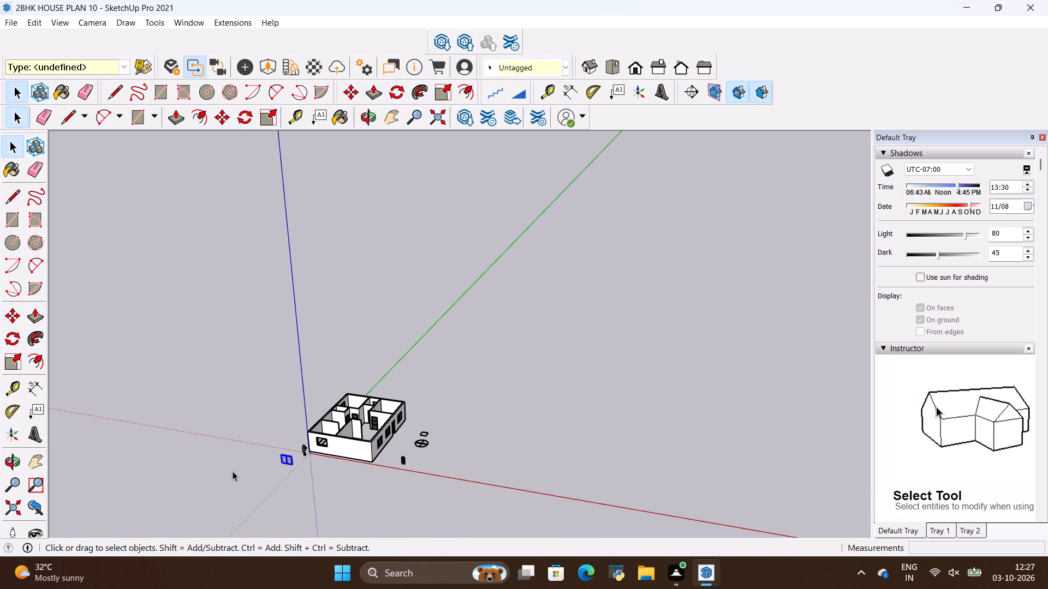
# Move the rotated window by its lower corner about 19' 4 11/16" into the empty opening in the end wall near the origin.
pyautogui.click(233, 471)
pyautogui.scroll(3, 262, 454)
pyautogui.click(296, 464)
pyautogui.scroll(3, 292, 467)
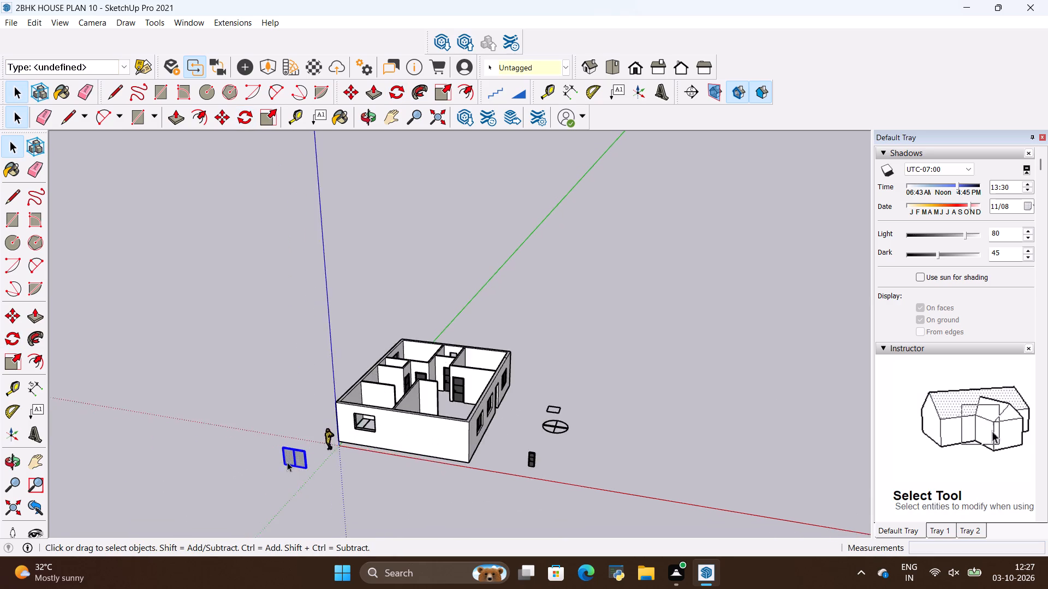
pyautogui.scroll(15, 287, 462)
pyautogui.press('m')
pyautogui.scroll(4, 277, 490)
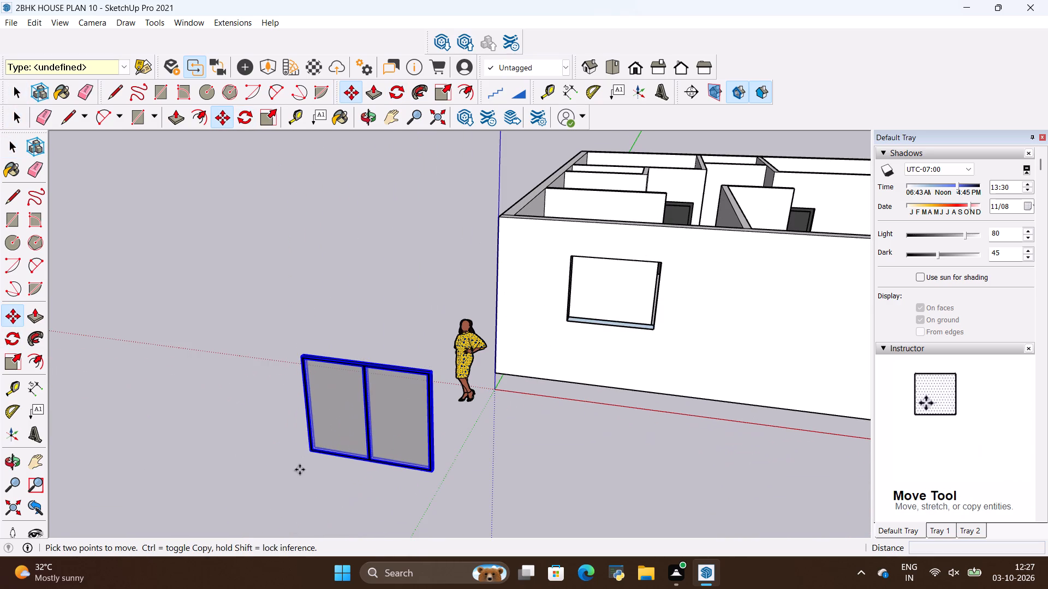
pyautogui.click(306, 460)
pyautogui.scroll(-9, 230, 501)
pyautogui.scroll(2, 400, 383)
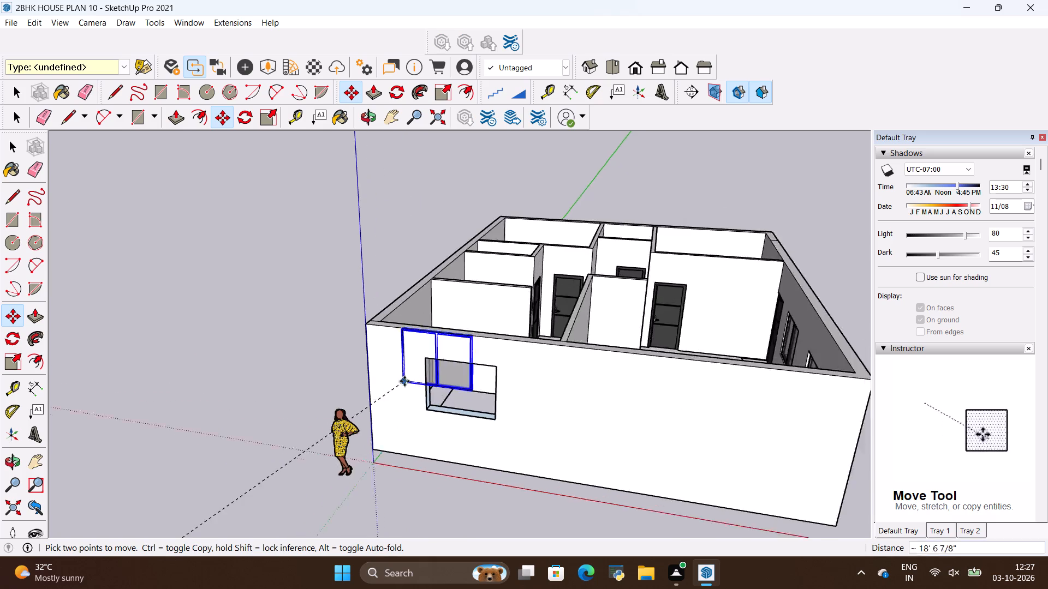
pyautogui.scroll(16, 404, 381)
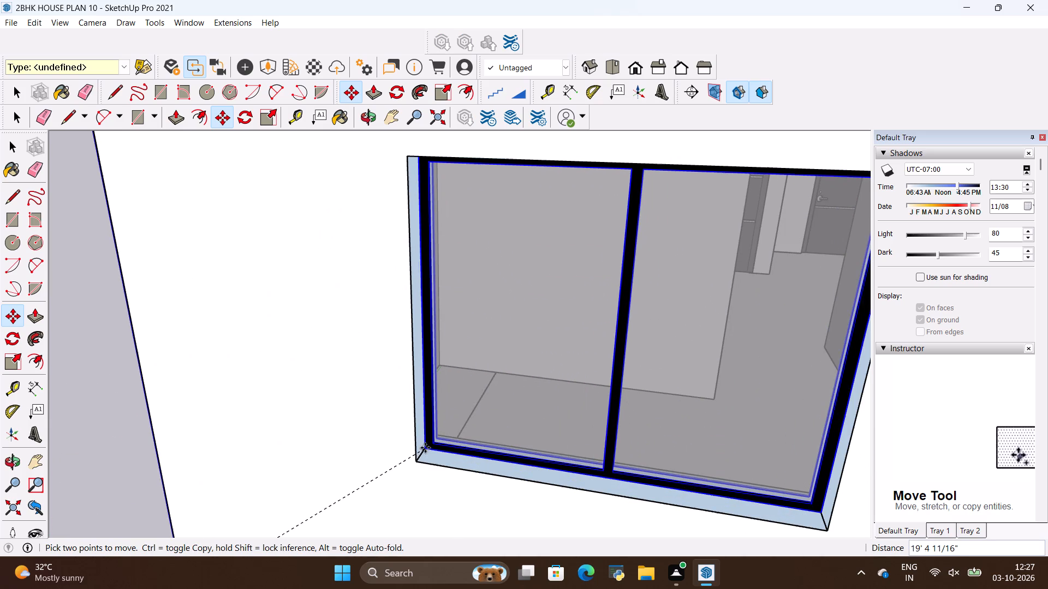
pyautogui.click(425, 448)
# Reverse the blue reveal faces around the newly fitted window in the end wall.
pyautogui.scroll(1, 386, 523)
pyautogui.scroll(-9, 383, 522)
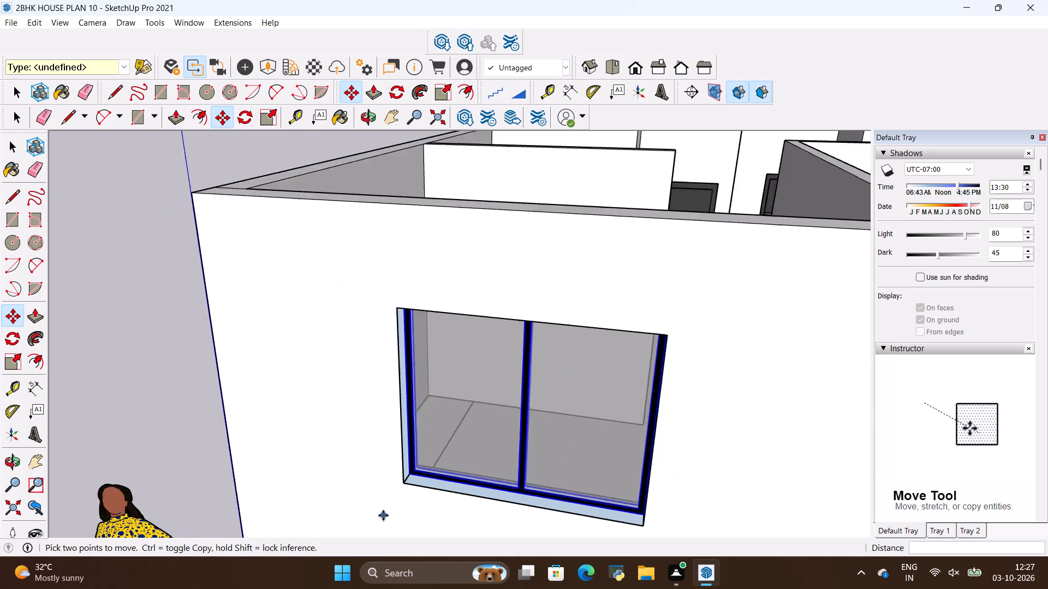
pyautogui.scroll(-2, 383, 515)
pyautogui.moveTo(386, 510); pyautogui.dragTo(468, 444, button='middle')
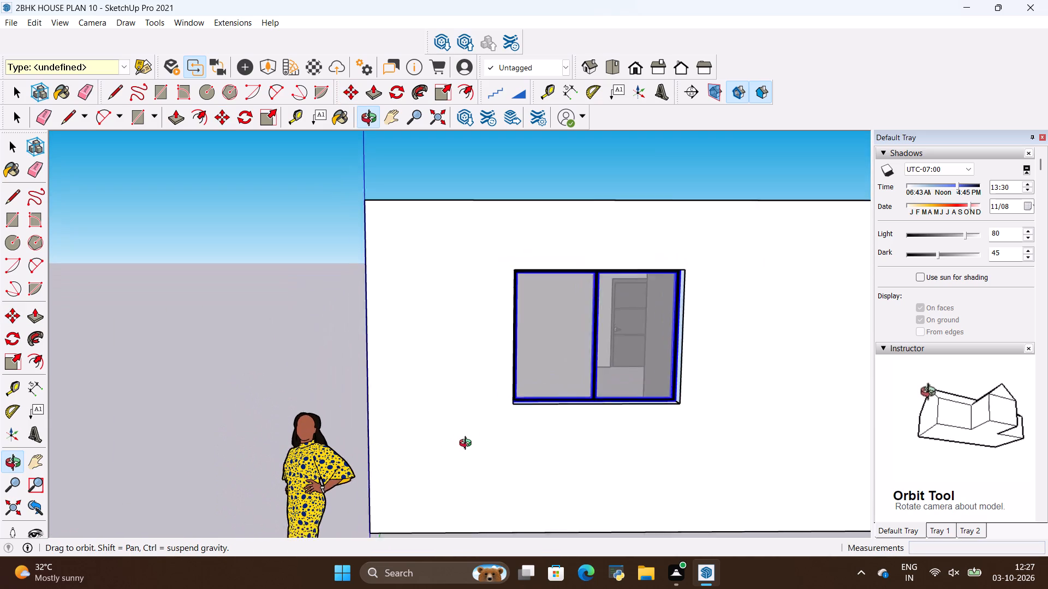
pyautogui.moveTo(468, 444); pyautogui.dragTo(445, 452, button='middle')
pyautogui.scroll(3, 765, 374)
pyautogui.scroll(2, 571, 382)
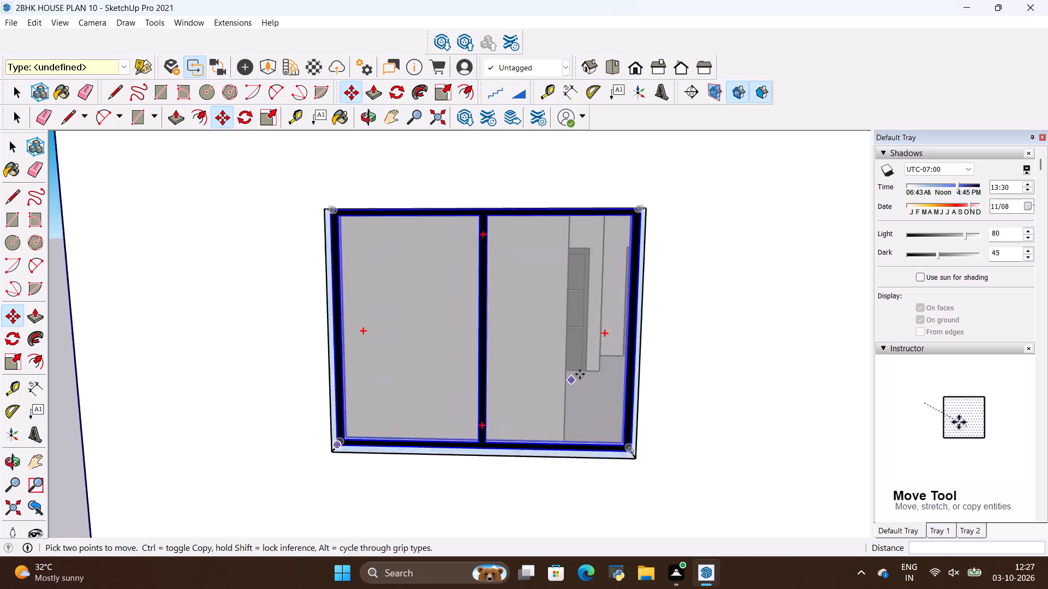
pyautogui.scroll(6, 580, 374)
pyautogui.scroll(3, 659, 432)
pyautogui.press('space')
pyautogui.click(663, 431)
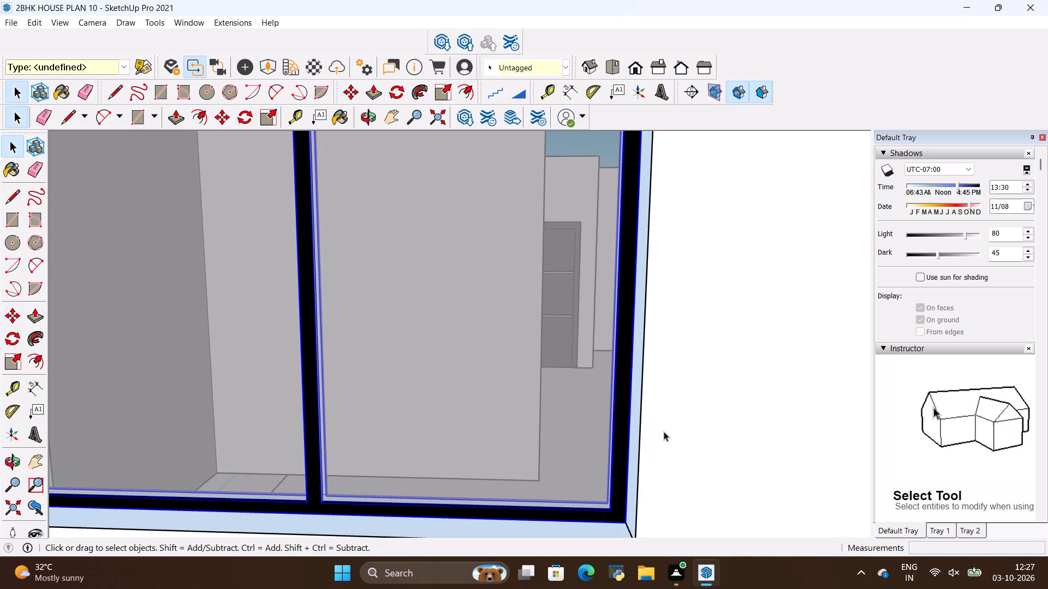
pyautogui.scroll(-5, 664, 431)
pyautogui.scroll(3, 571, 464)
pyautogui.scroll(-3, 614, 352)
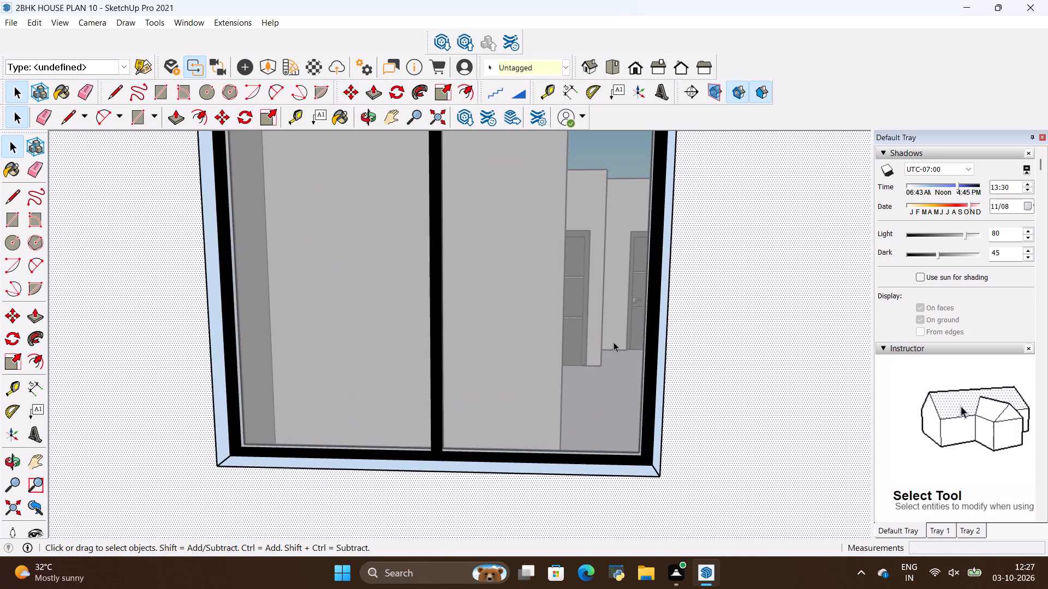
pyautogui.moveTo(614, 341); pyautogui.dragTo(444, 482, button='middle')
pyautogui.rightClick(431, 434)
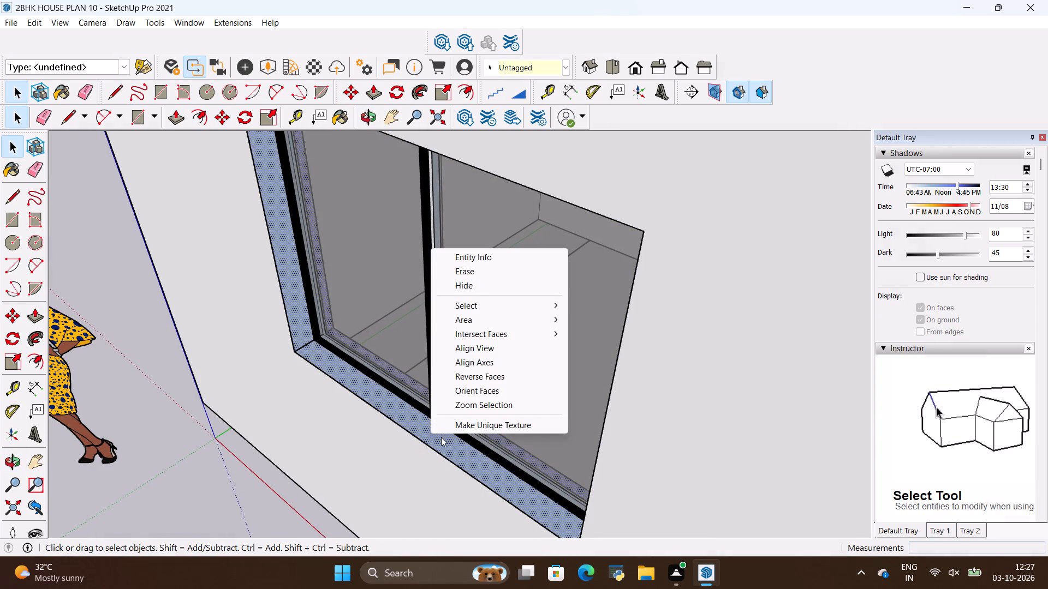
pyautogui.click(458, 381)
# Examine the whole house from several sides to check the windows and doors in the wall openings.
pyautogui.scroll(-6, 350, 542)
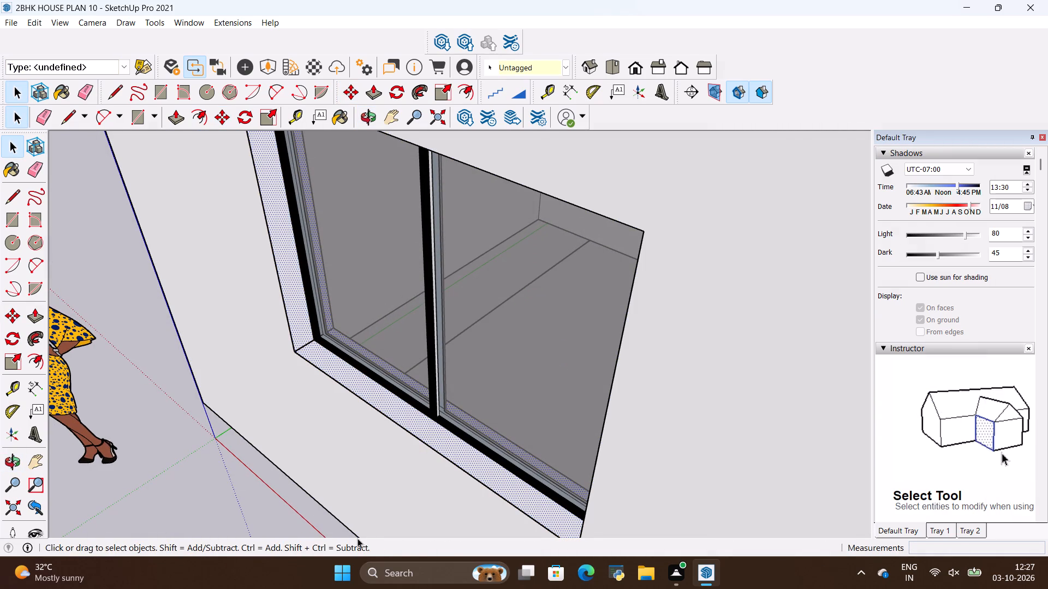
pyautogui.scroll(-8, 311, 470)
pyautogui.scroll(-12, 358, 475)
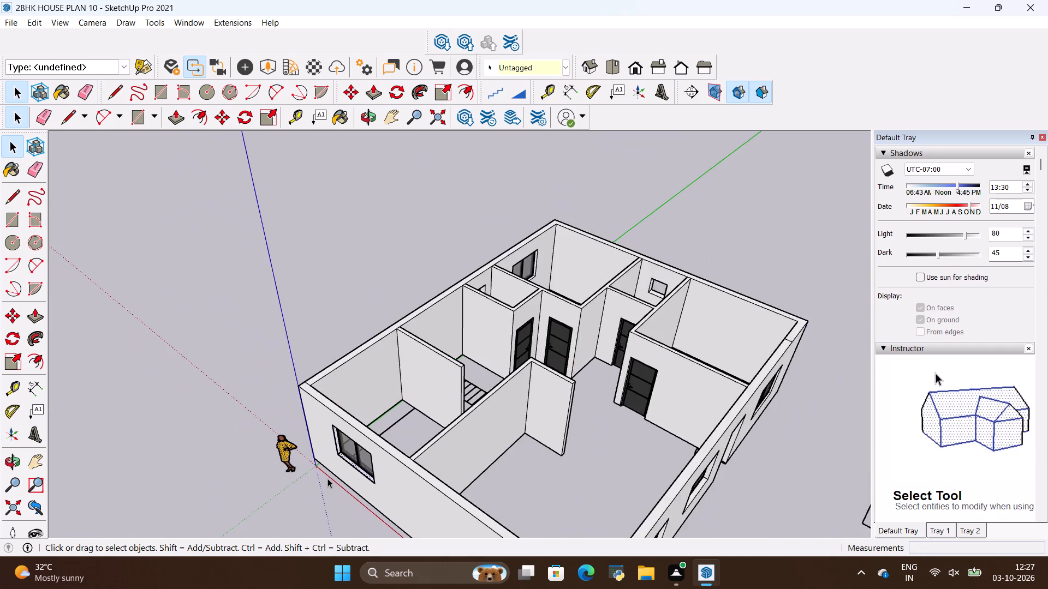
pyautogui.scroll(-4, 327, 478)
pyautogui.moveTo(251, 457); pyautogui.dragTo(638, 505, button='middle')
pyautogui.press('space')
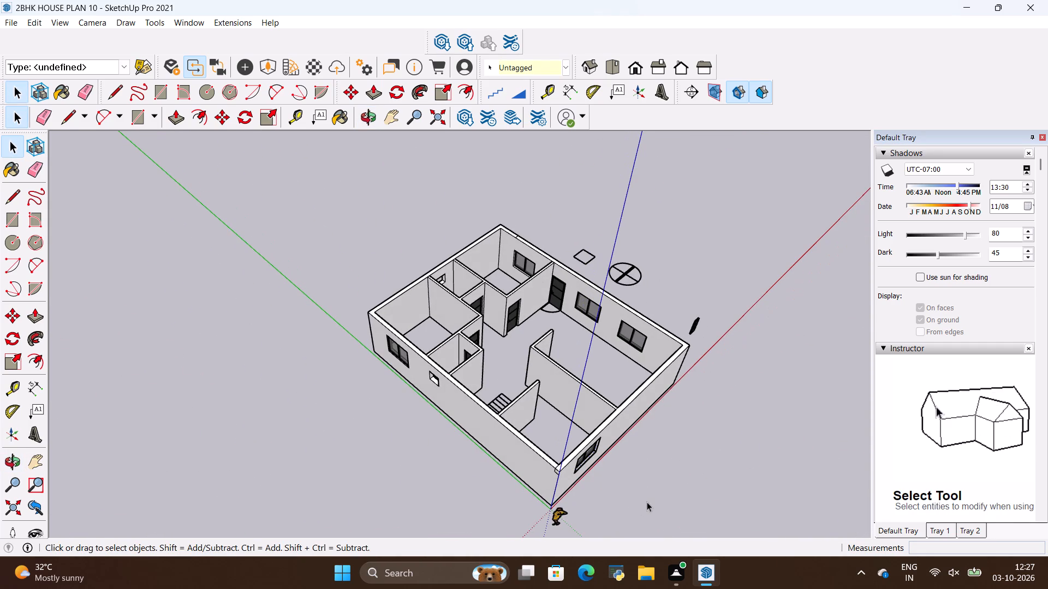
pyautogui.click(647, 502)
pyautogui.moveTo(474, 341); pyautogui.dragTo(163, 363, button='middle')
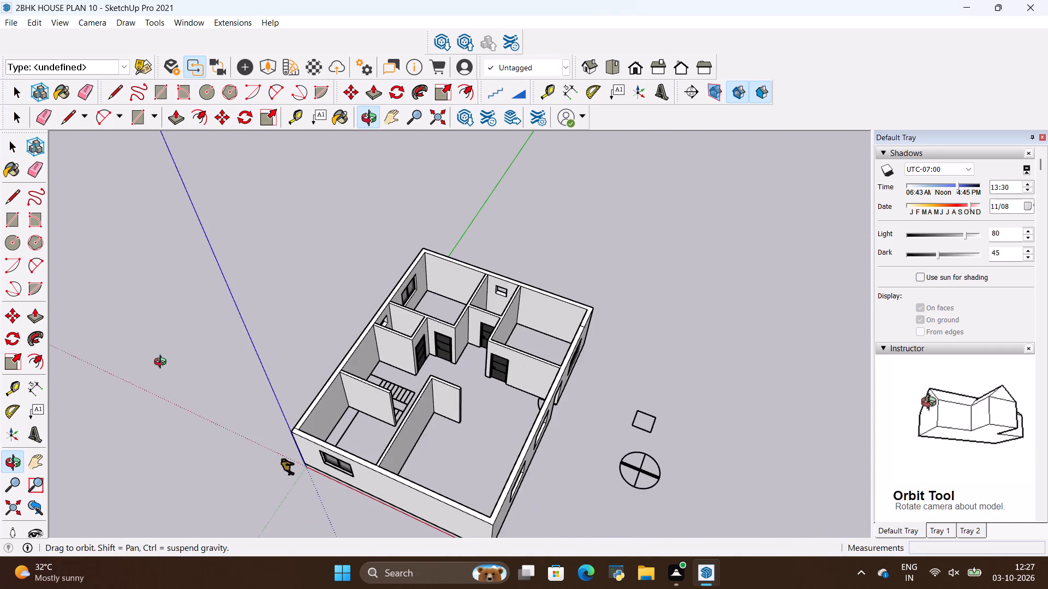
pyautogui.moveTo(163, 363); pyautogui.dragTo(165, 363, button='middle')
pyautogui.scroll(4, 378, 277)
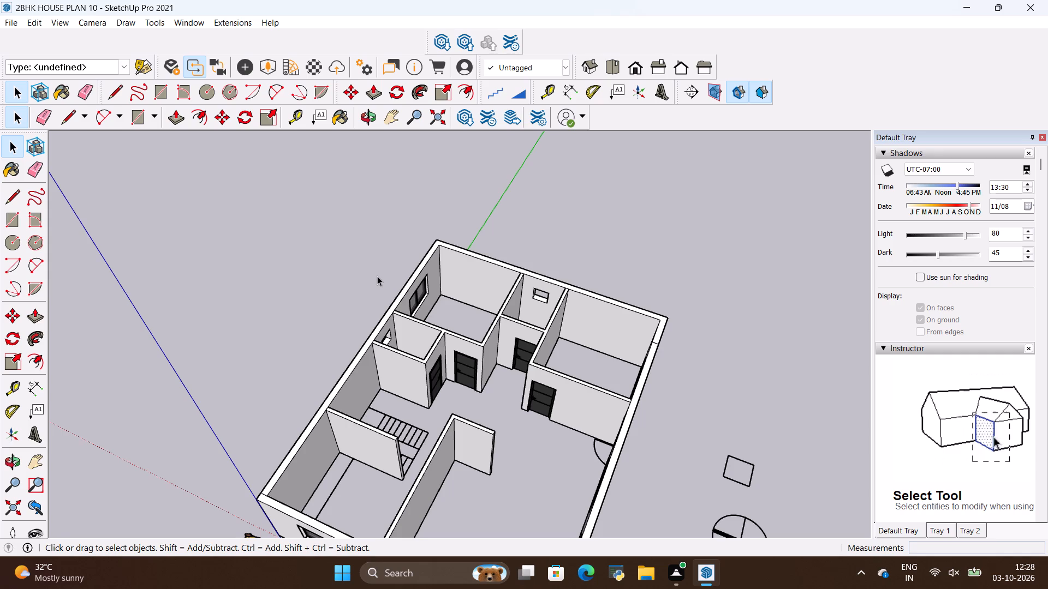
pyautogui.scroll(-7, 382, 313)
pyautogui.moveTo(369, 490); pyautogui.dragTo(513, 382, button='middle')
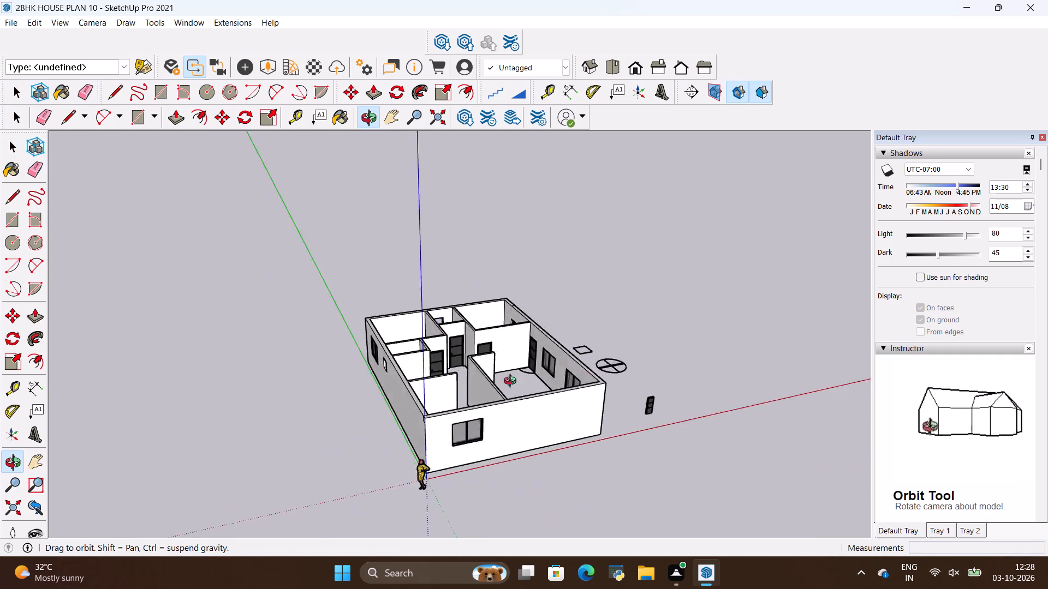
pyautogui.moveTo(513, 382); pyautogui.dragTo(335, 430, button='middle')
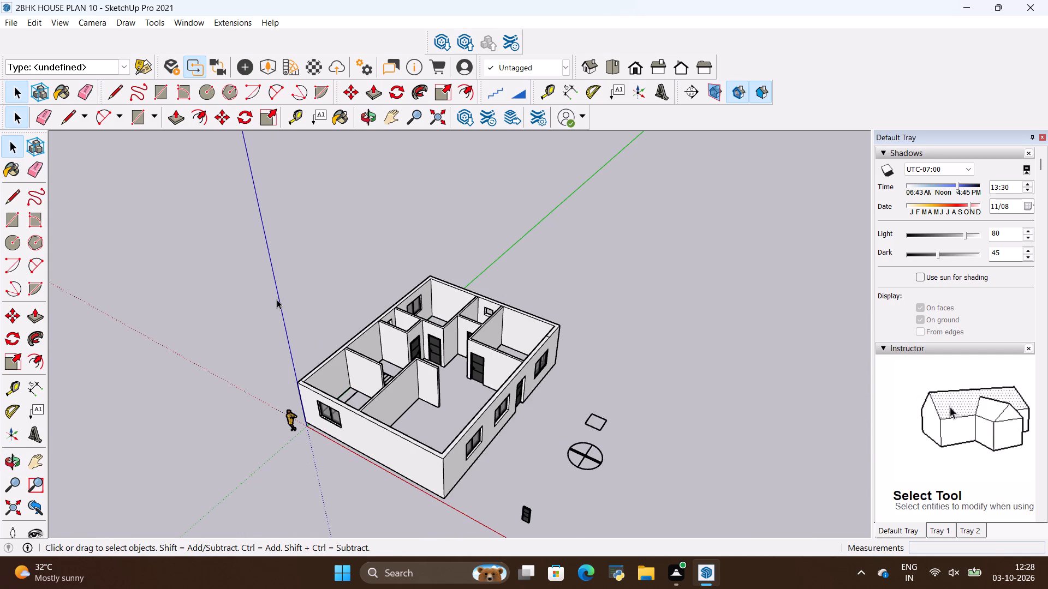
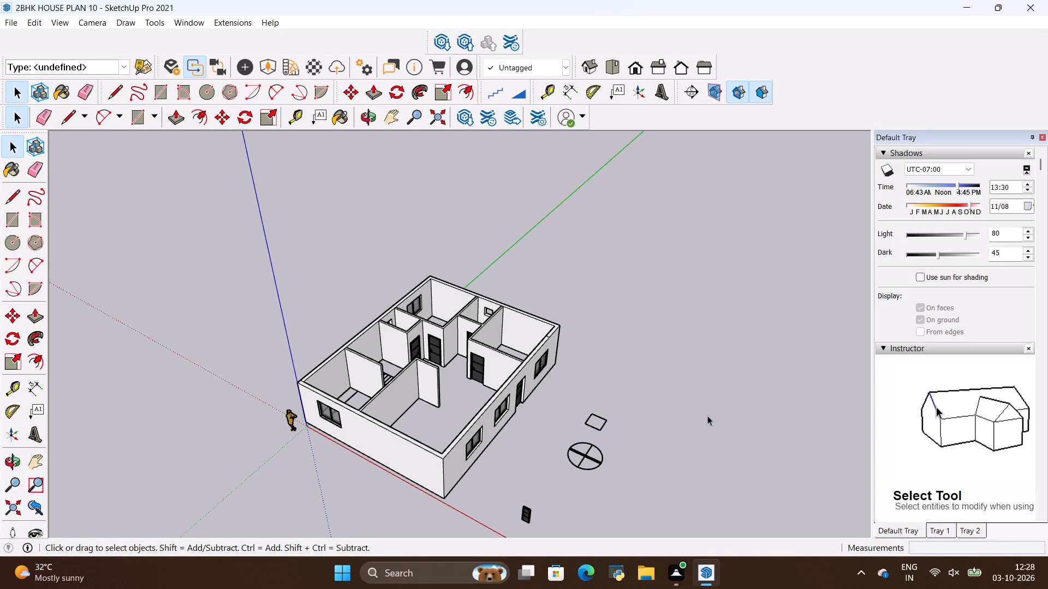
# Examine the house from several angles to check which wall openings still need a fitting.
pyautogui.scroll(4, 415, 374)
pyautogui.scroll(-6, 431, 348)
pyautogui.moveTo(421, 396); pyautogui.dragTo(454, 401, button='middle')
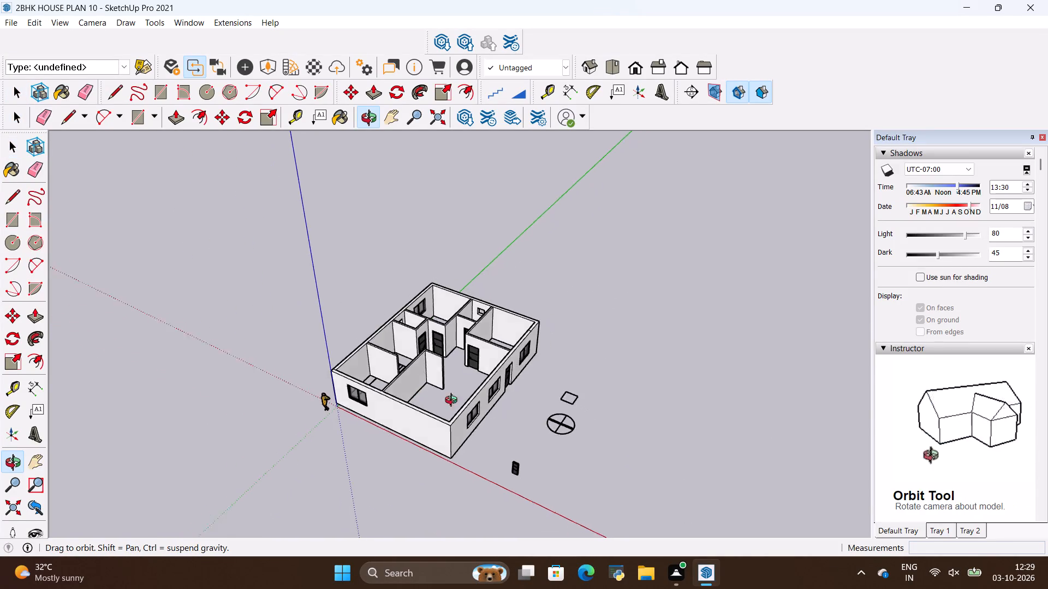
pyautogui.moveTo(454, 401); pyautogui.dragTo(451, 413, button='middle')
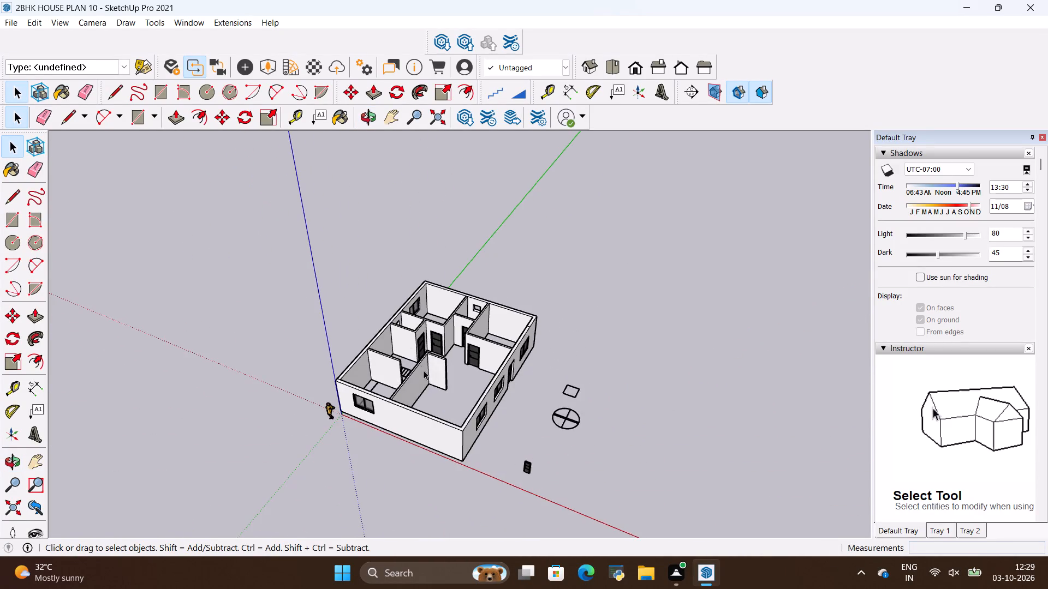
pyautogui.scroll(4, 406, 327)
pyautogui.scroll(3, 472, 311)
pyautogui.scroll(3, 409, 381)
pyautogui.scroll(-1, 373, 310)
pyautogui.scroll(4, 366, 308)
pyautogui.scroll(-12, 385, 311)
pyautogui.moveTo(376, 342); pyautogui.dragTo(603, 336, button='middle')
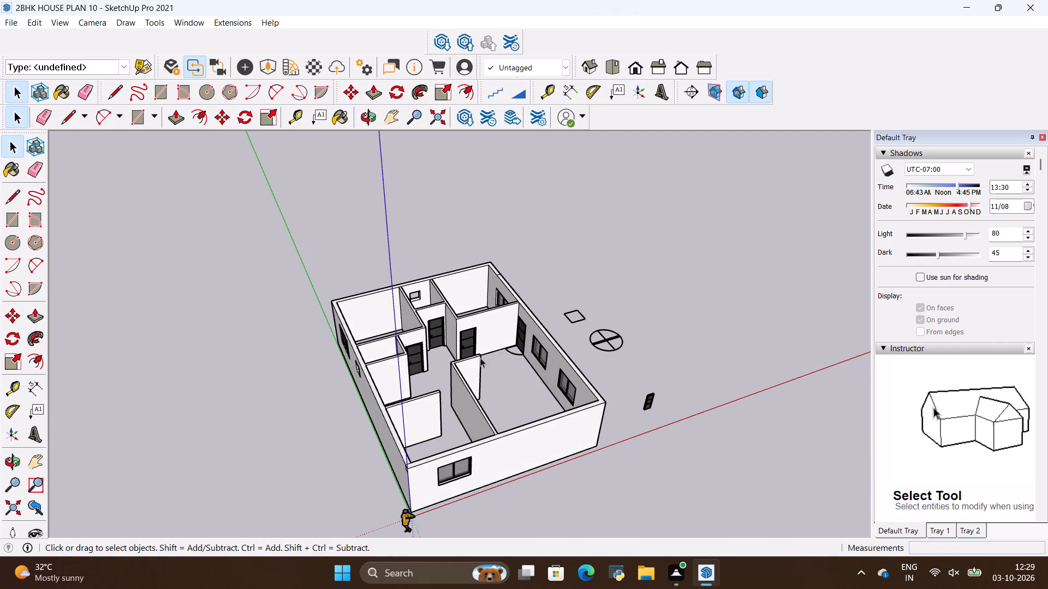
# Import the ventilator model from the ALL 3D WAREHOUSE ITEMS folder and place it outside the wall along the green axis.
pyautogui.click(10, 26)
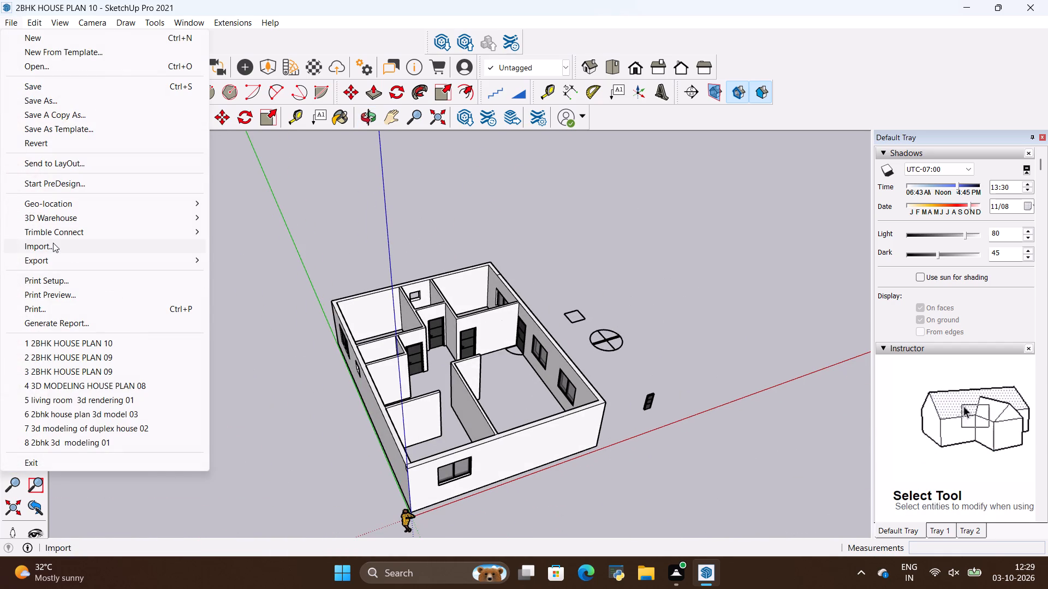
pyautogui.click(51, 242)
pyautogui.scroll(-1, 511, 286)
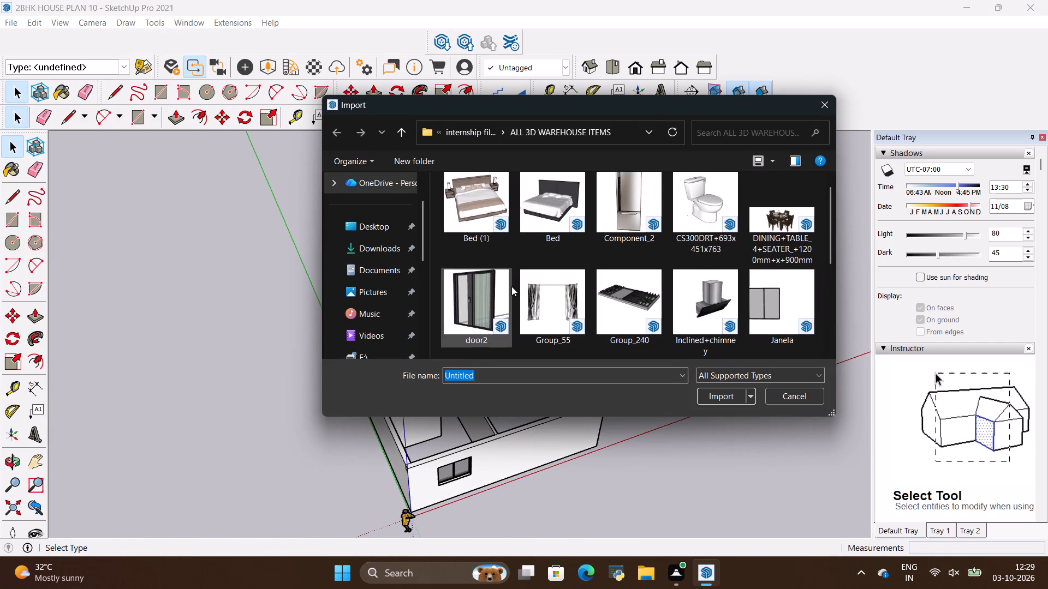
pyautogui.scroll(-3, 511, 286)
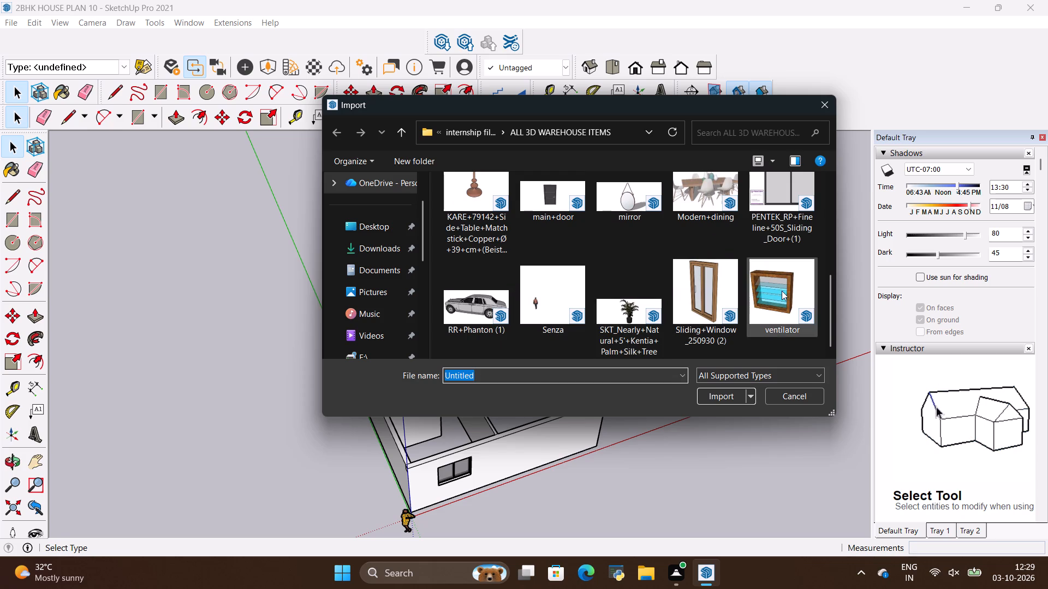
pyautogui.click(782, 291)
pyautogui.click(741, 390)
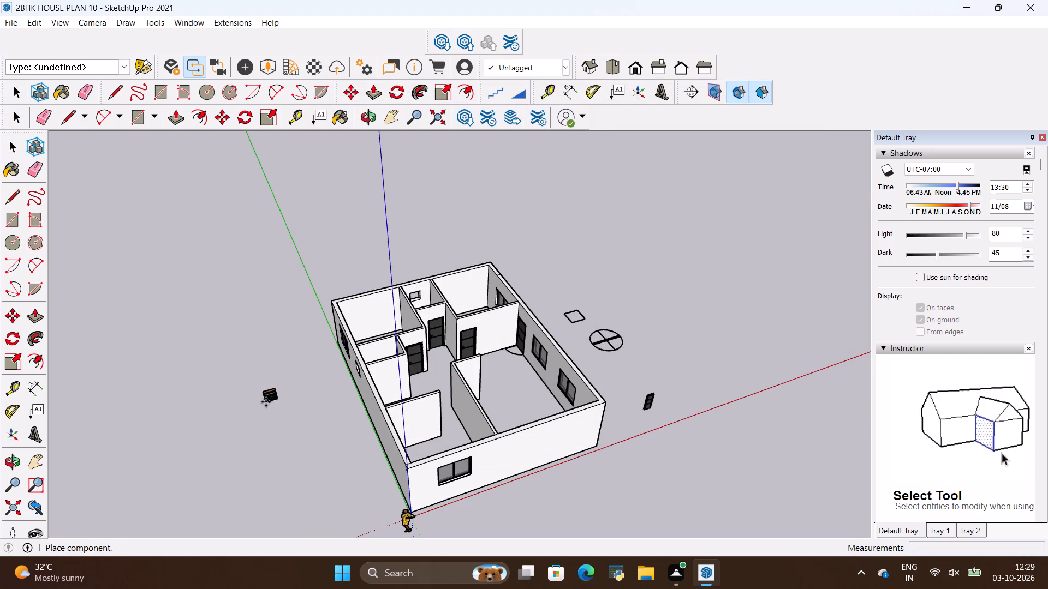
pyautogui.click(298, 374)
# Scale the imported ventilator along the green axis to about 0.50 to thin its frame.
pyautogui.scroll(12, 295, 364)
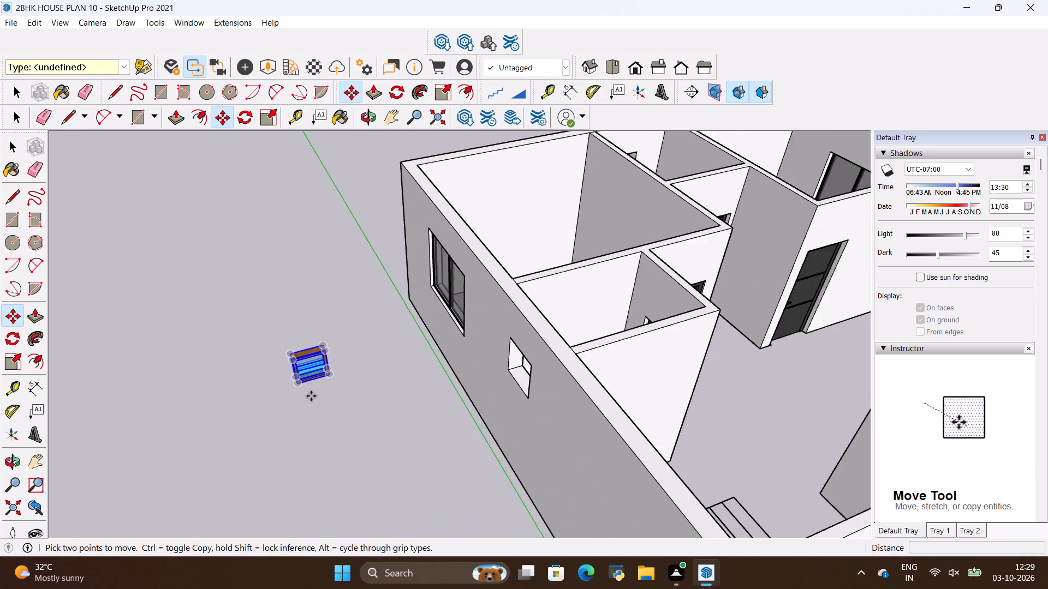
pyautogui.scroll(11, 311, 396)
pyautogui.press('s')
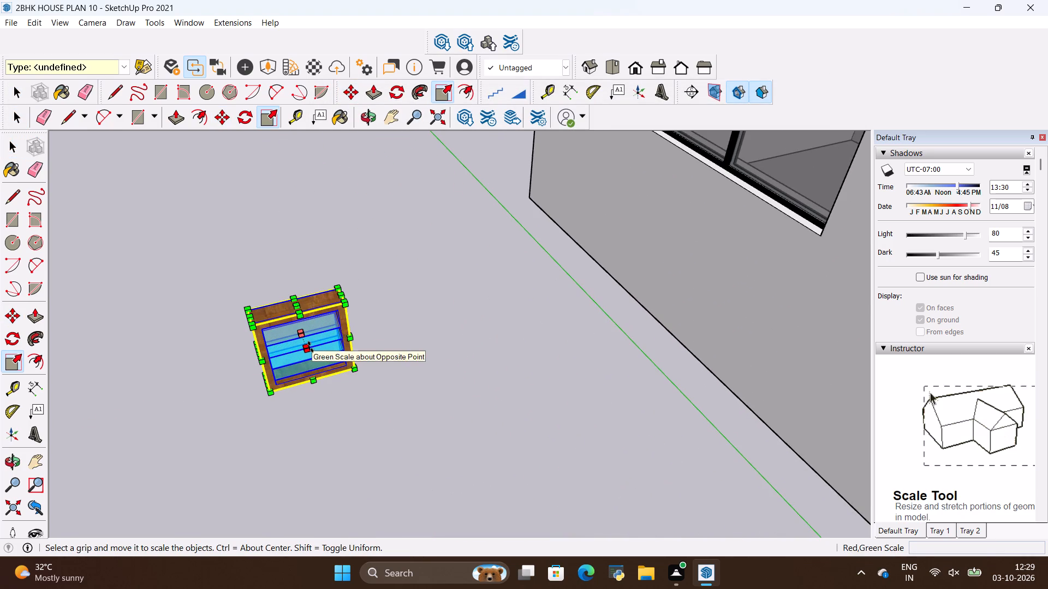
pyautogui.click(311, 347)
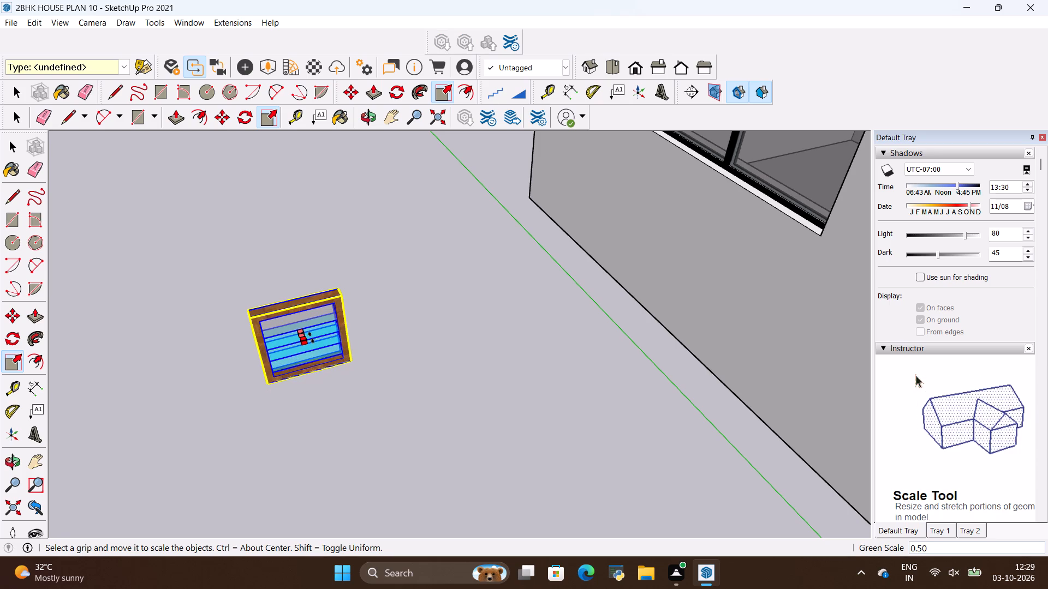
pyautogui.click(311, 338)
# Scale the ventilator to about 0.74 by 0.67 in red and blue, and to about 0.76 along the green axis.
pyautogui.scroll(-4, 278, 406)
pyautogui.moveTo(278, 404); pyautogui.dragTo(366, 420, button='middle')
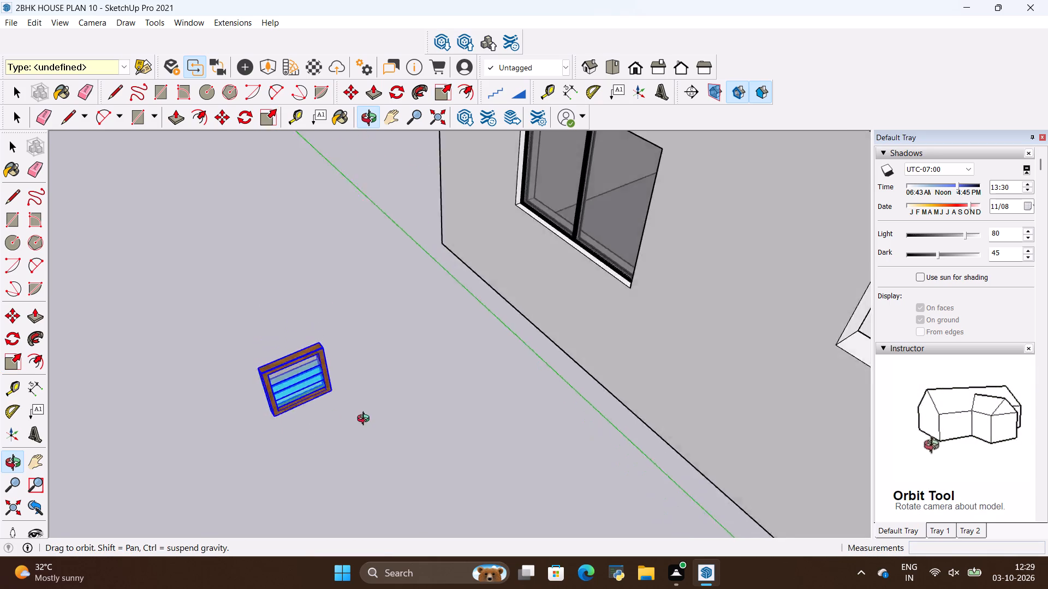
pyautogui.moveTo(366, 420); pyautogui.dragTo(461, 414, button='middle')
pyautogui.scroll(-6, 458, 411)
pyautogui.scroll(3, 379, 441)
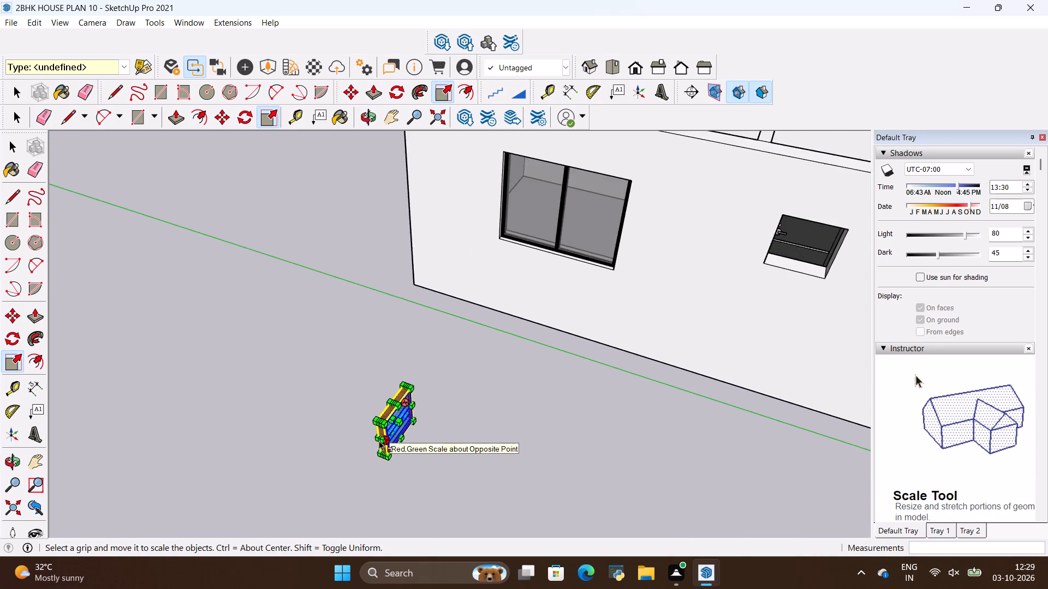
pyautogui.scroll(8, 379, 441)
pyautogui.click(397, 407)
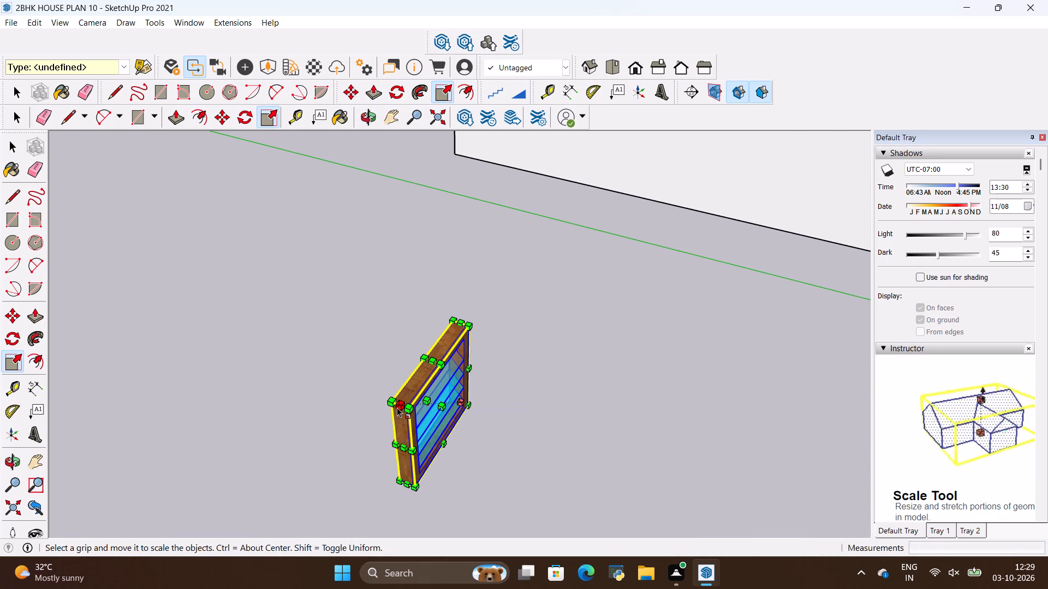
pyautogui.click(419, 411)
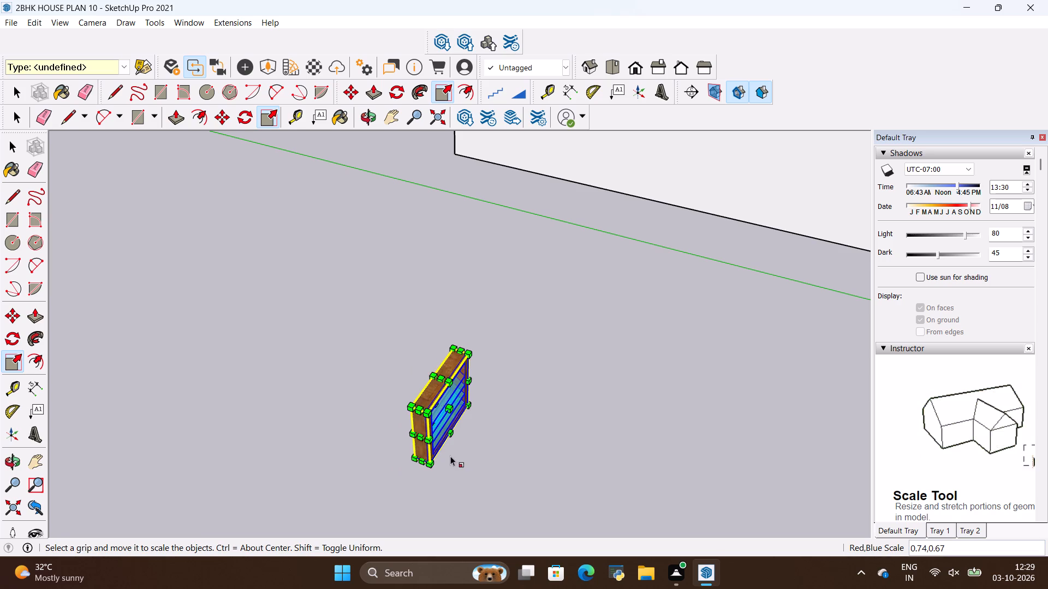
pyautogui.moveTo(449, 455); pyautogui.dragTo(424, 444, button='middle')
pyautogui.click(430, 400)
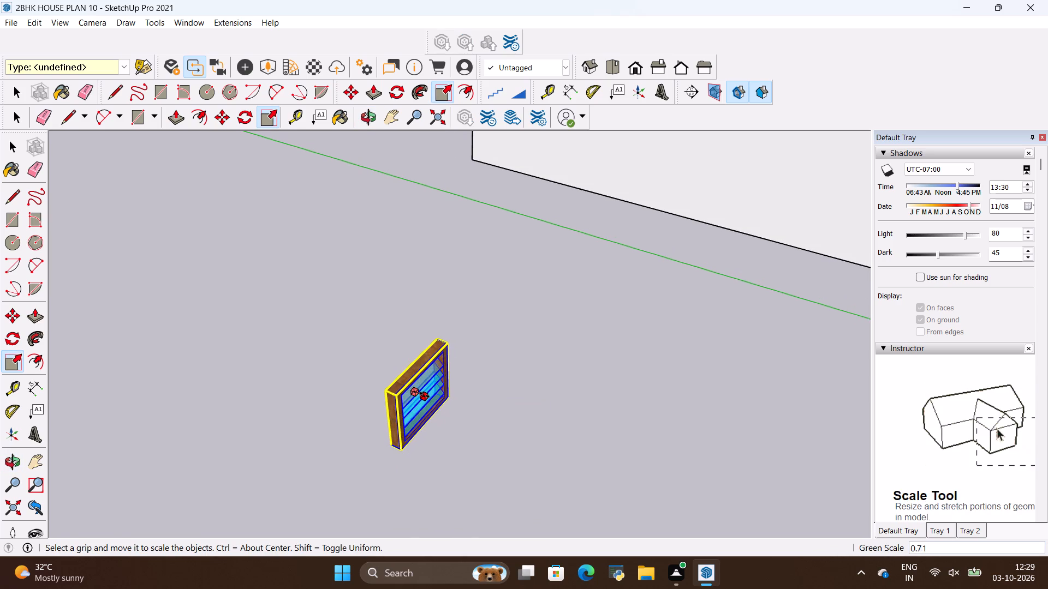
pyautogui.click(425, 397)
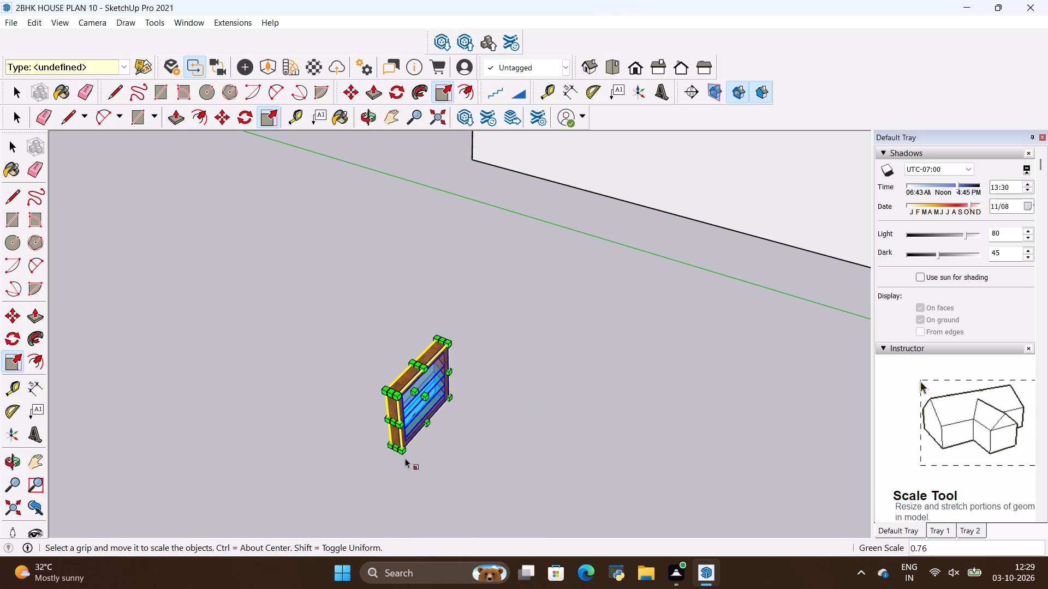
# Rotate the ventilator about the vertical axis so it lies parallel to the wall with the small opening.
pyautogui.press('m')
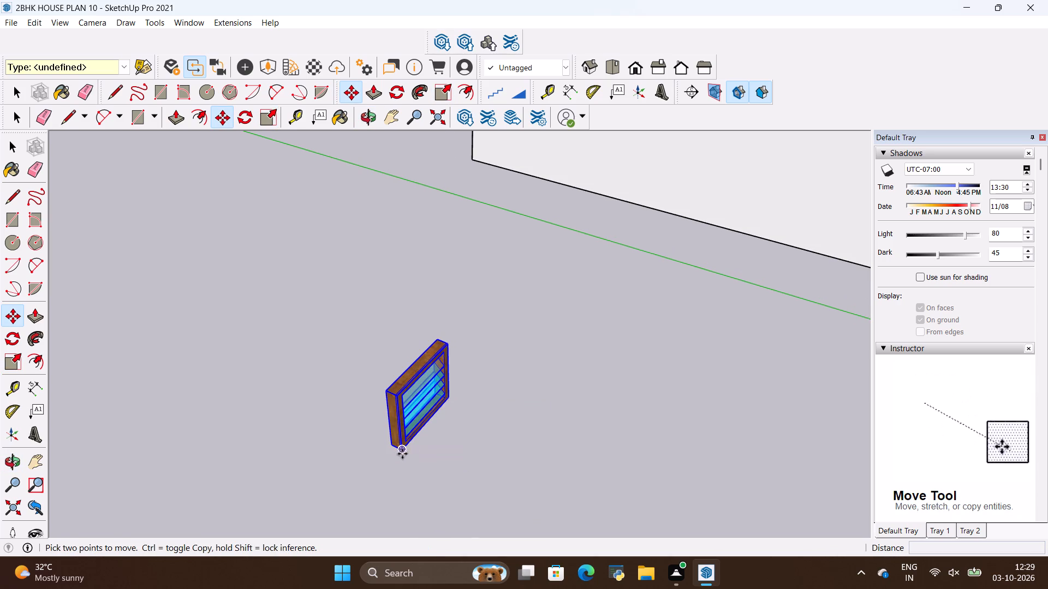
pyautogui.click(398, 96)
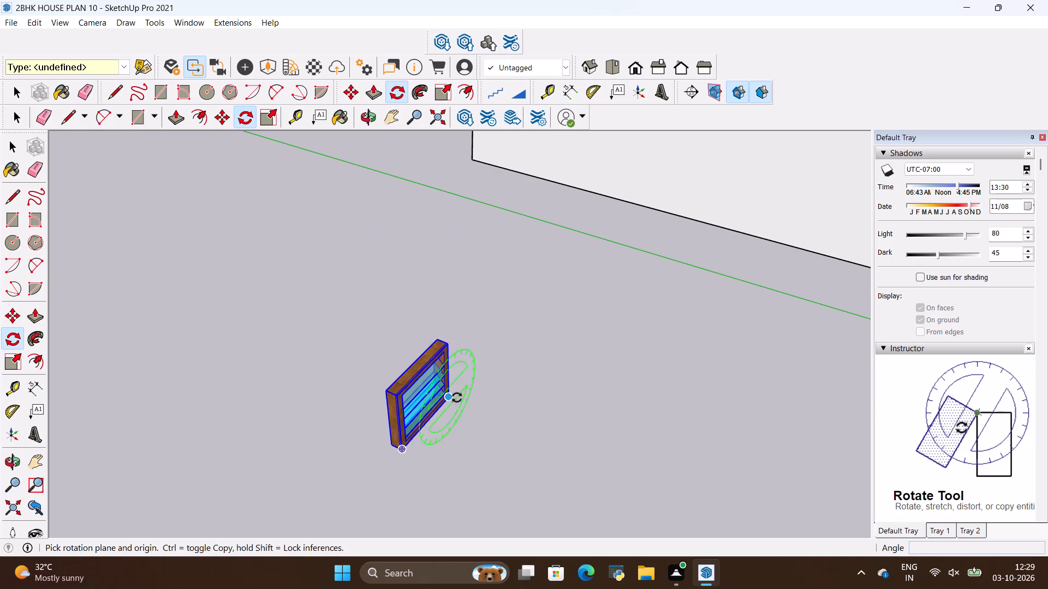
pyautogui.click(461, 414)
pyautogui.click(482, 376)
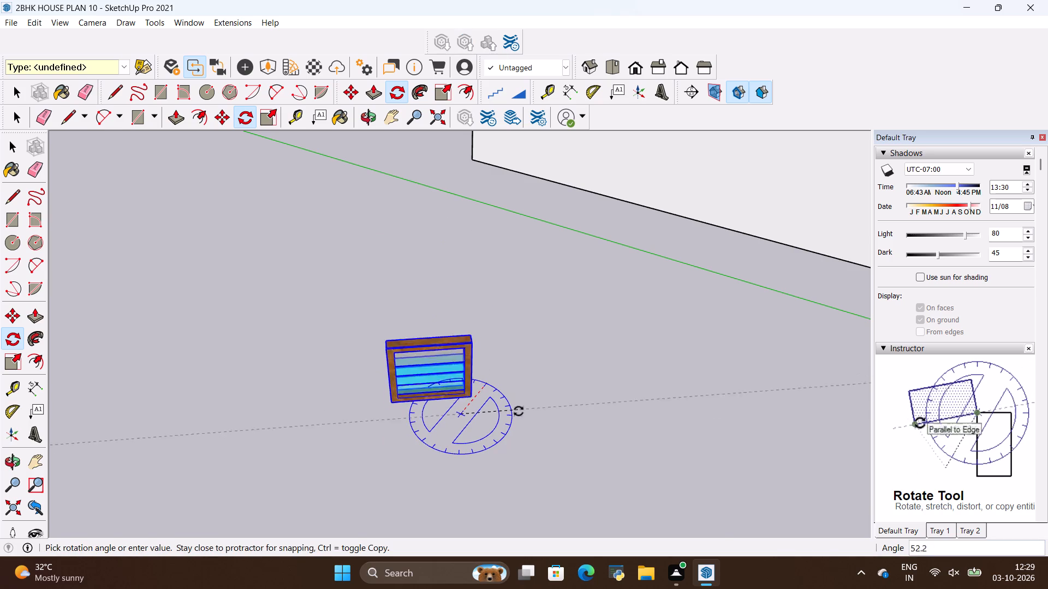
pyautogui.click(516, 443)
pyautogui.press('space')
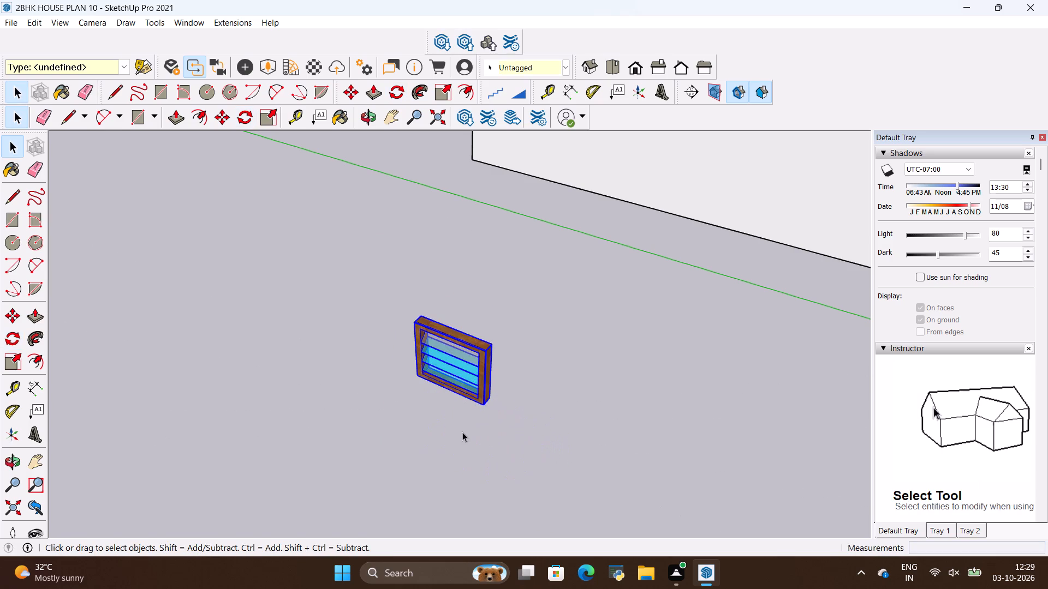
# Move the ventilator by its lower corner about 15' 9 13/16" to the midpoint of the small opening's lower reveal edge.
pyautogui.click(462, 432)
pyautogui.click(480, 364)
pyautogui.press('m')
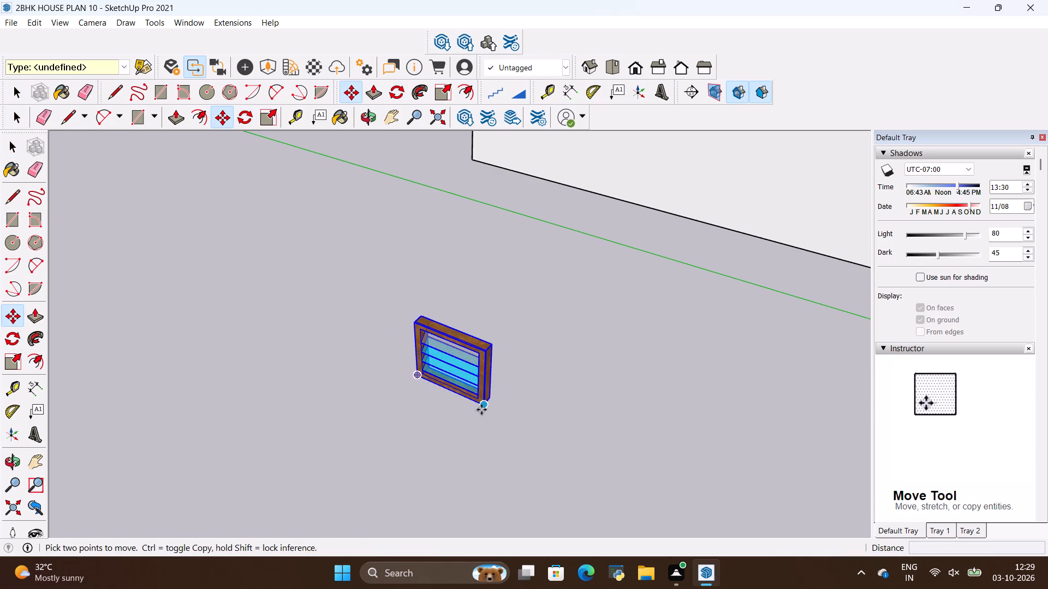
pyautogui.click(481, 410)
pyautogui.scroll(-17, 383, 463)
pyautogui.scroll(6, 559, 360)
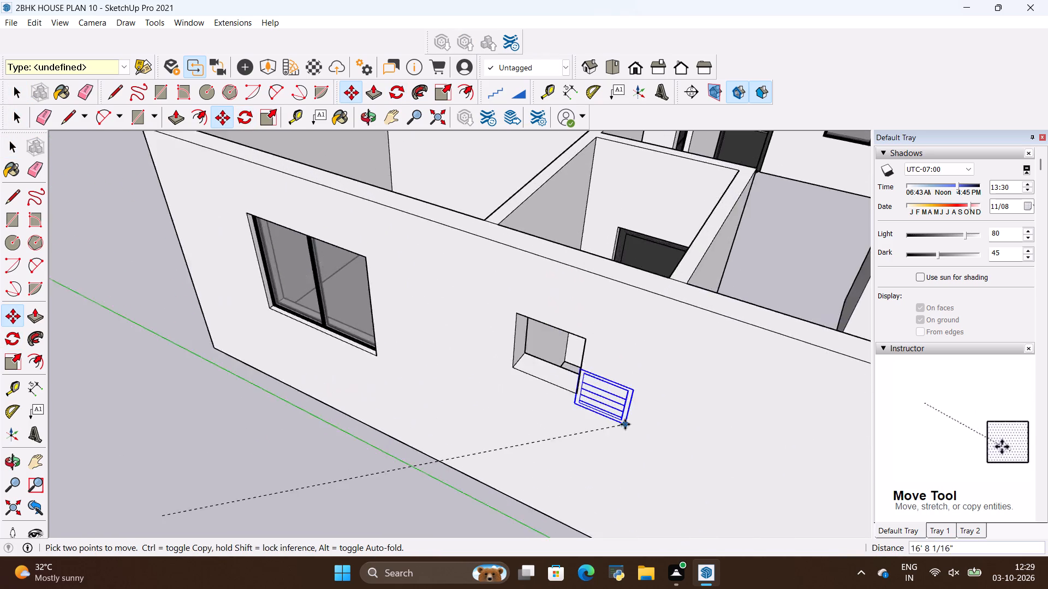
pyautogui.scroll(10, 625, 424)
pyautogui.moveTo(592, 389); pyautogui.dragTo(650, 422, button='middle')
pyautogui.scroll(-1, 648, 422)
pyautogui.scroll(8, 599, 405)
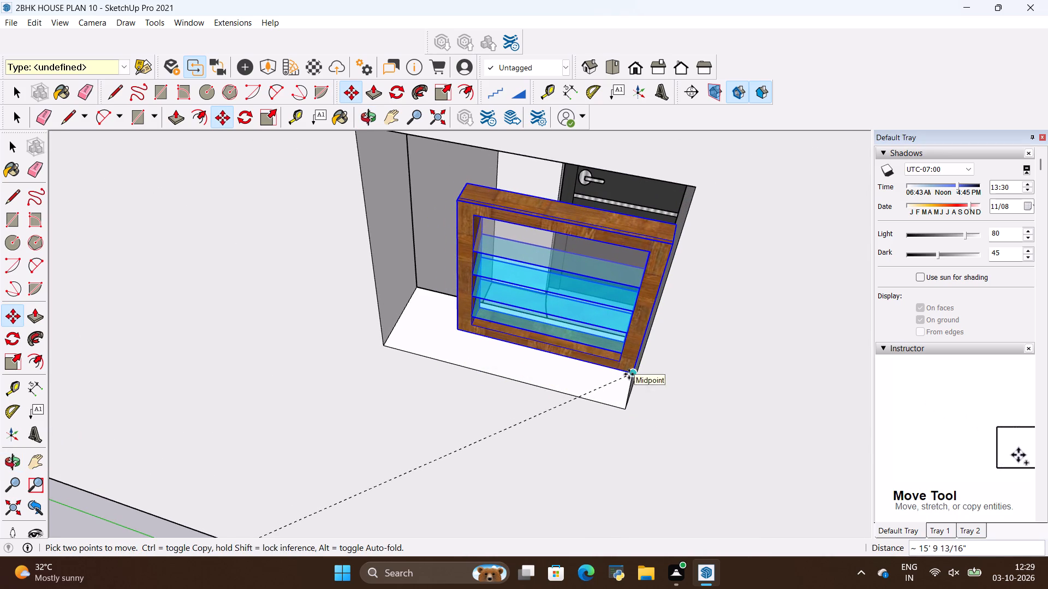
pyautogui.click(629, 375)
# Shift the ventilator about 2 1/4" within the small opening towards the outer wall face.
pyautogui.scroll(-4, 599, 425)
pyautogui.moveTo(614, 426); pyautogui.dragTo(718, 444, button='middle')
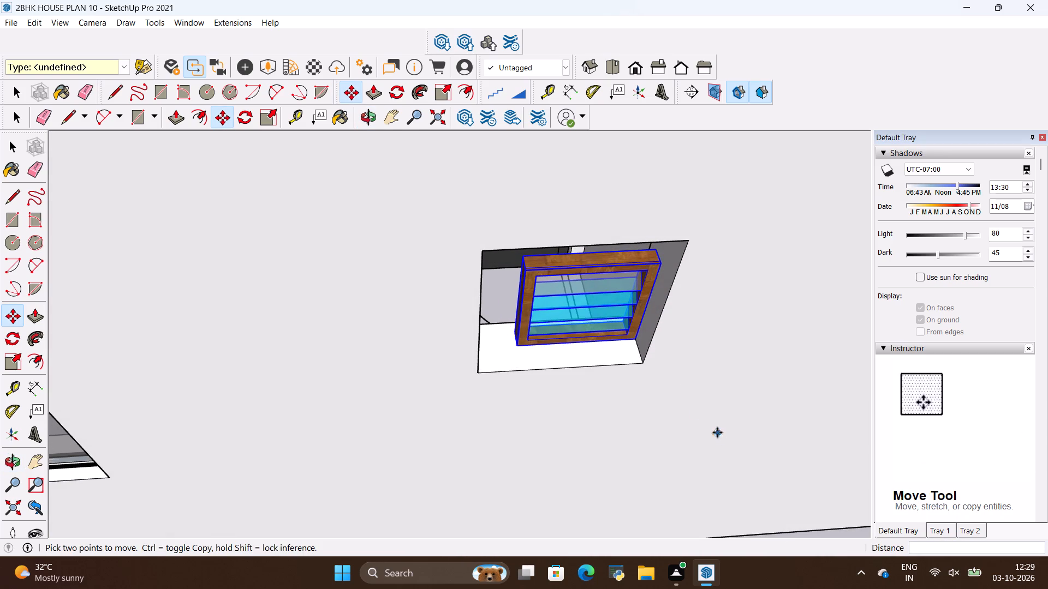
pyautogui.moveTo(637, 341); pyautogui.dragTo(640, 346)
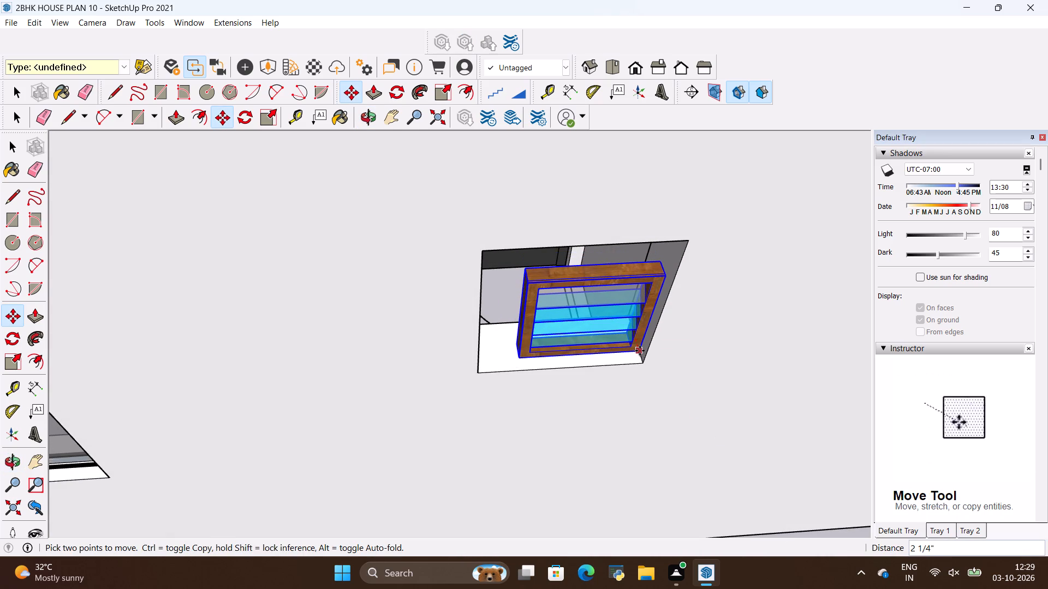
pyautogui.click(640, 351)
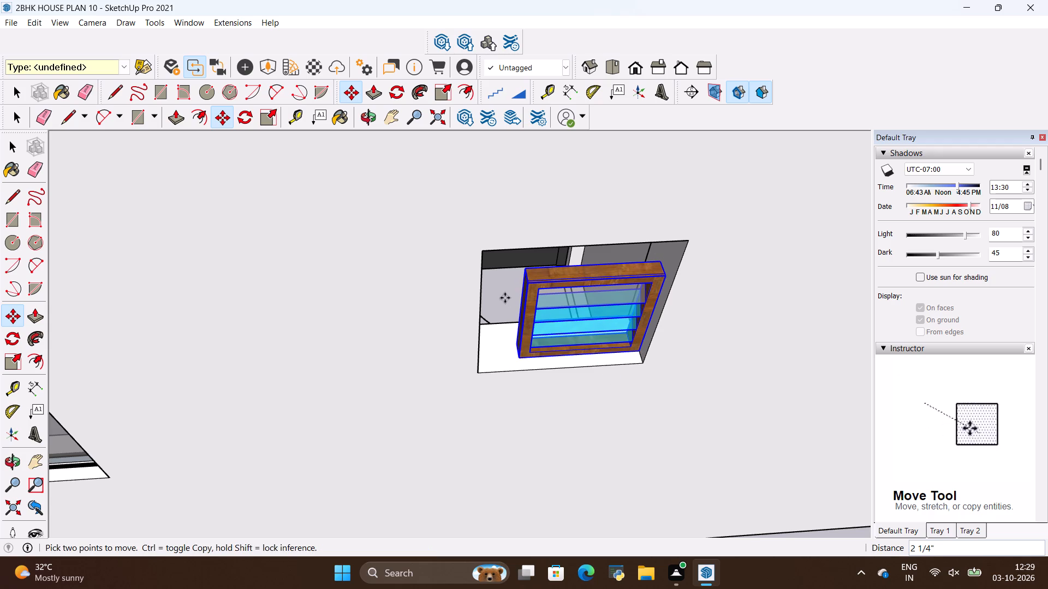
# Scale the ventilator from its upper corner by about 1.35 in red and 1.52 in blue to fill the small opening.
pyautogui.press('s')
pyautogui.scroll(2, 514, 269)
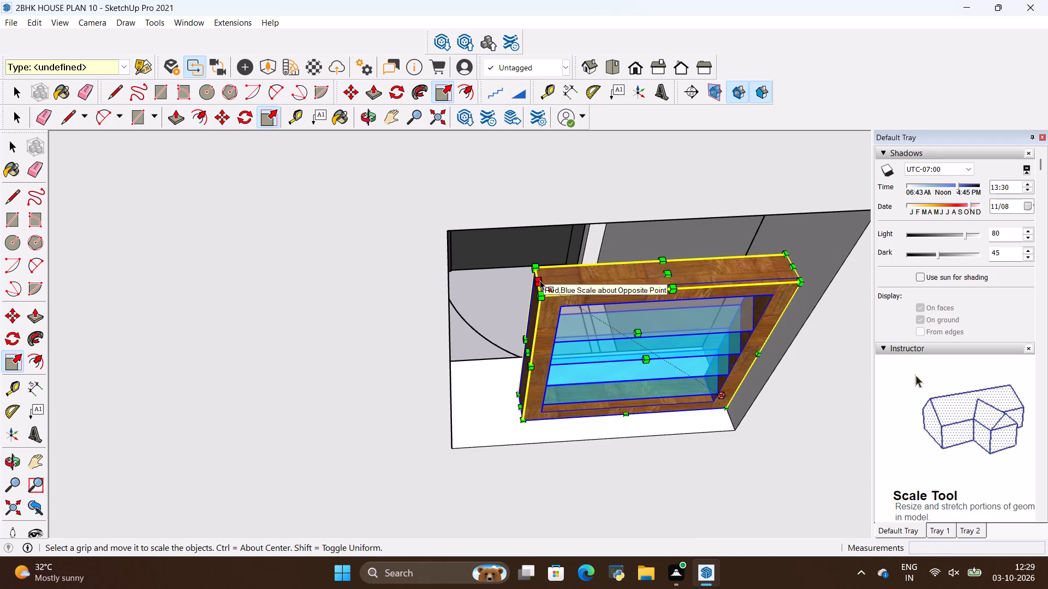
pyautogui.click(540, 280)
pyautogui.moveTo(494, 275); pyautogui.dragTo(445, 199, button='middle')
pyautogui.moveTo(463, 315); pyautogui.dragTo(434, 250, button='middle')
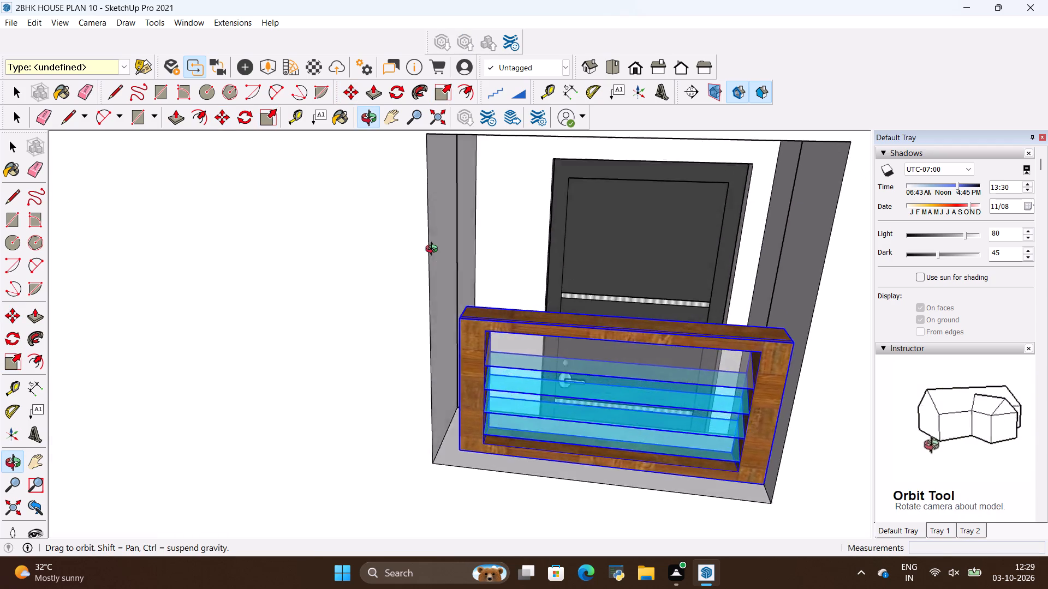
pyautogui.moveTo(434, 250); pyautogui.dragTo(400, 132, button='middle')
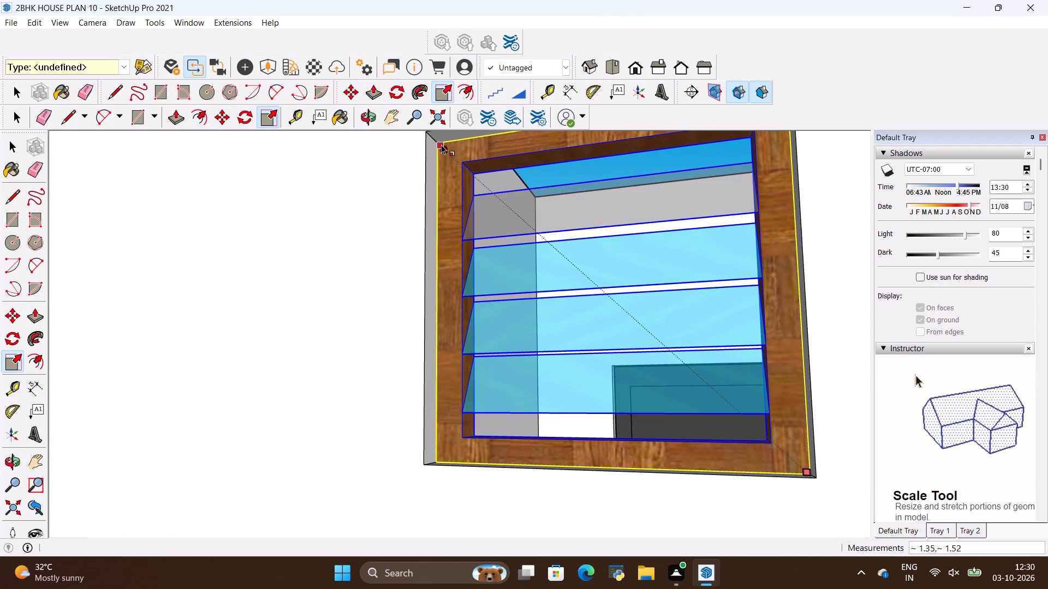
pyautogui.click(441, 142)
# Copy the fitted ventilator about 23' 1 7/16" to the empty ground outside the house near the green axis.
pyautogui.scroll(-5, 419, 320)
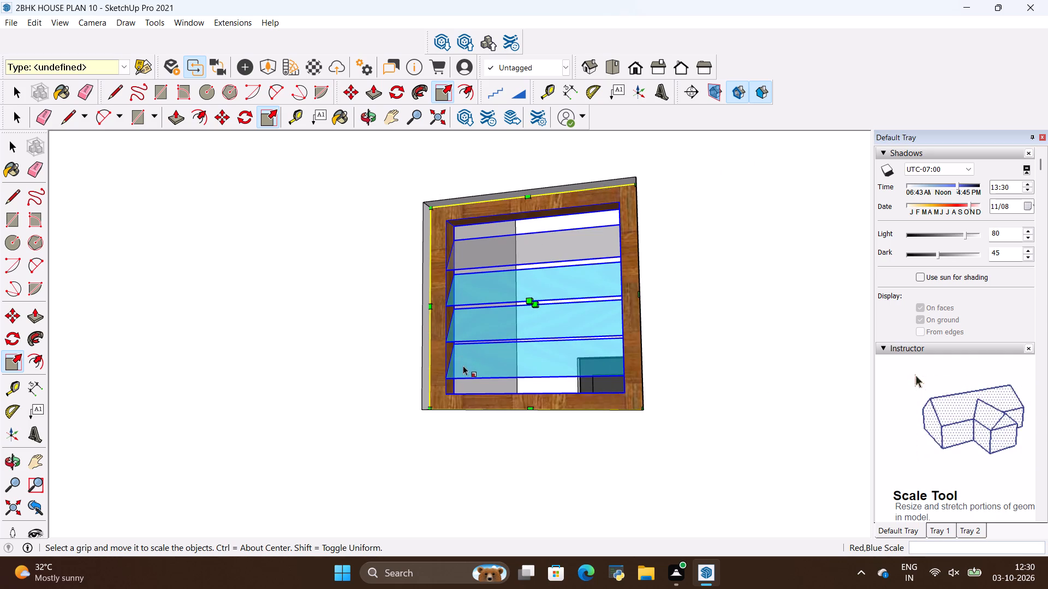
pyautogui.moveTo(463, 365); pyautogui.dragTo(532, 487, button='middle')
pyautogui.scroll(-3, 401, 389)
pyautogui.moveTo(402, 390); pyautogui.dragTo(421, 425, button='middle')
pyautogui.press('m')
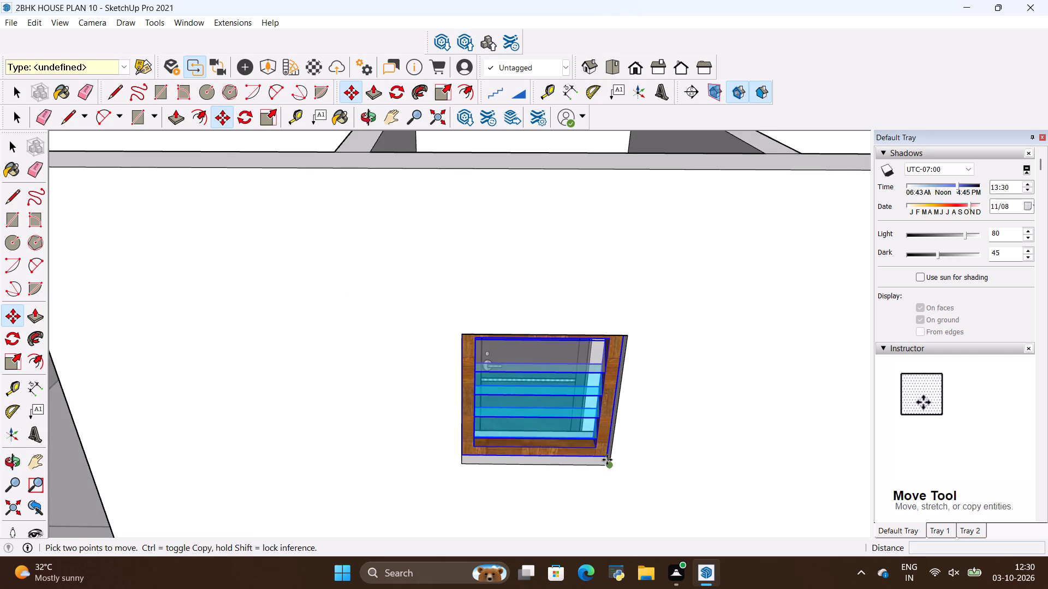
pyautogui.click(607, 455)
pyautogui.scroll(-18, 407, 474)
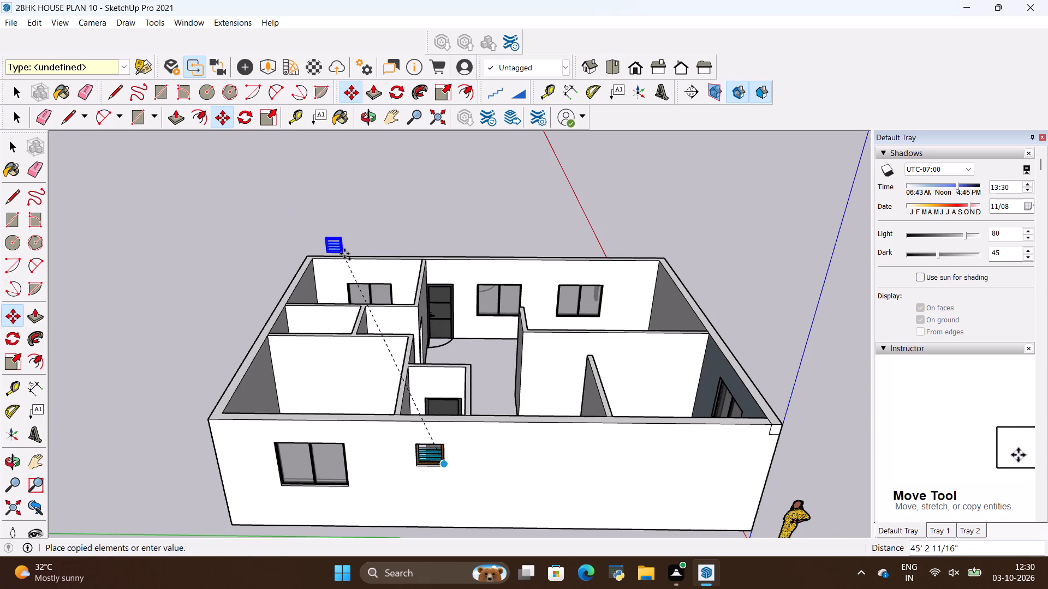
pyautogui.scroll(2, 350, 258)
pyautogui.scroll(1, 412, 342)
pyautogui.scroll(-5, 281, 343)
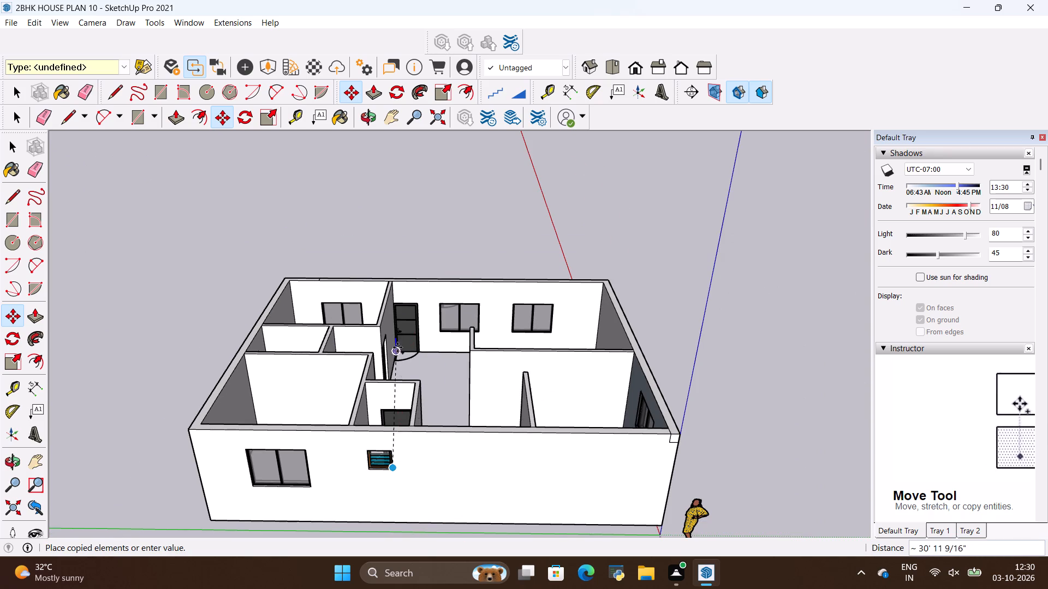
pyautogui.scroll(-5, 401, 344)
pyautogui.click(265, 460)
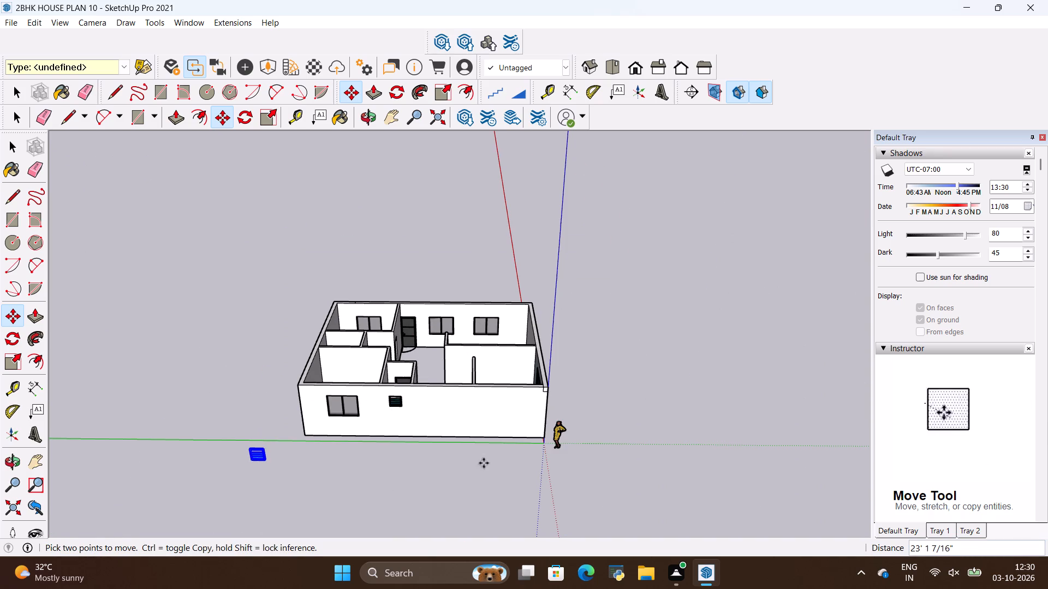
pyautogui.moveTo(521, 368); pyautogui.dragTo(599, 343, button='middle')
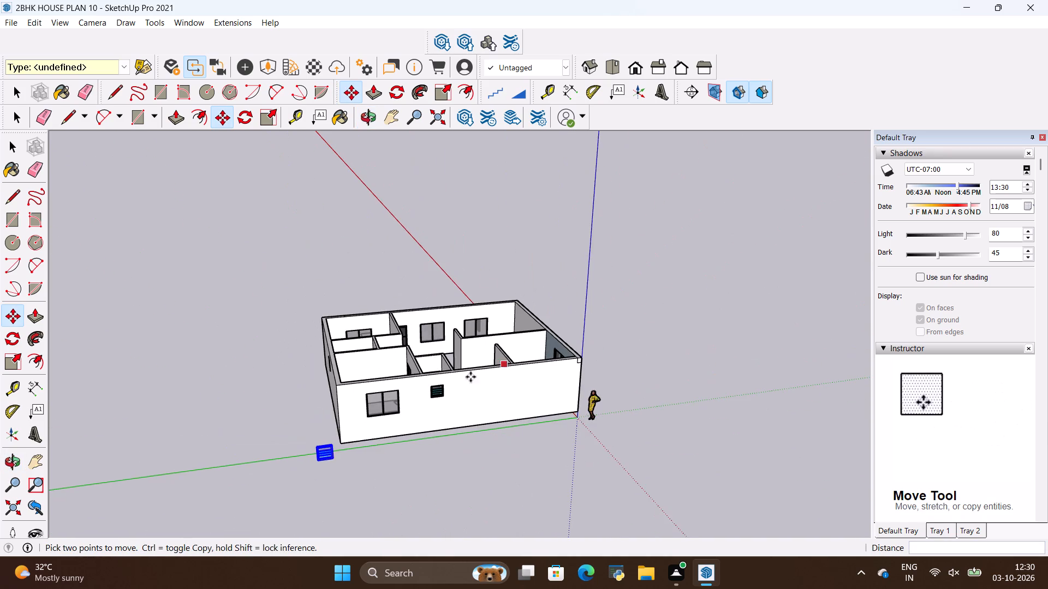
# Rotate the ventilator copy outside the house about 90° on the ground plane to match the adjacent outer wall's direction.
pyautogui.scroll(7, 350, 441)
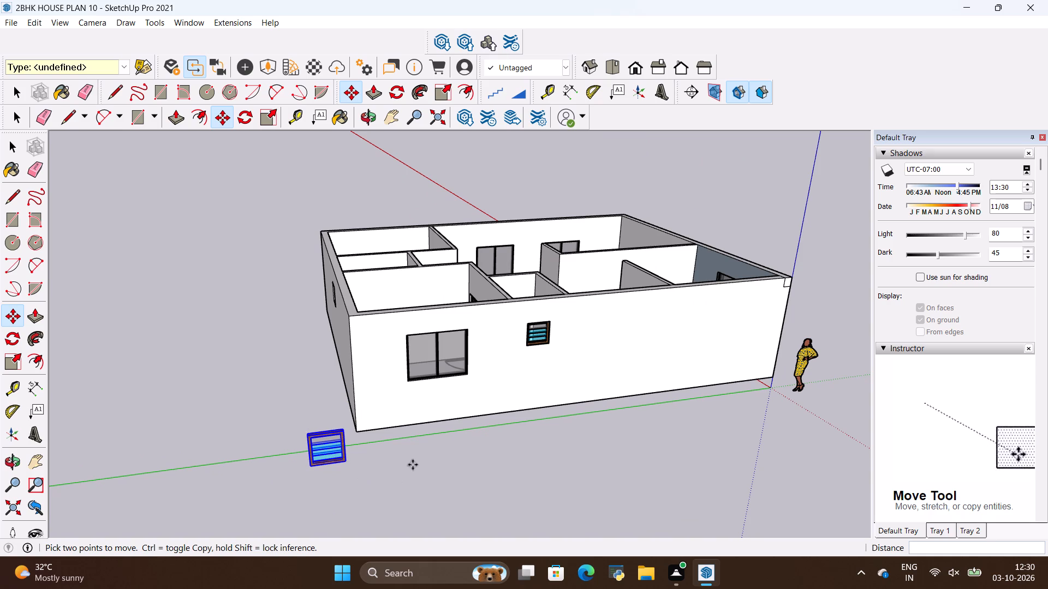
pyautogui.click(392, 88)
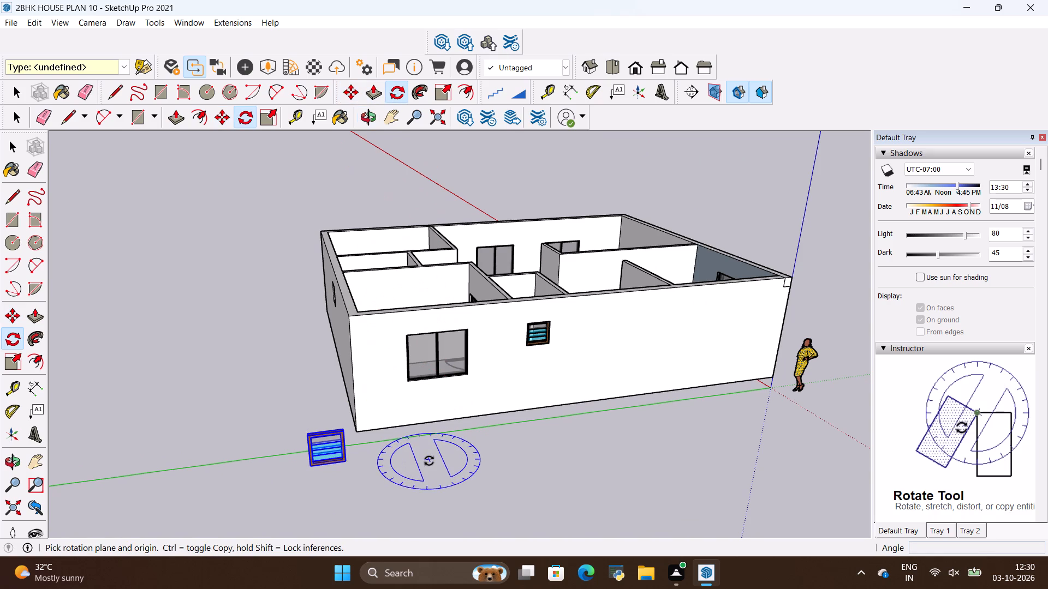
pyautogui.click(430, 461)
pyautogui.click(514, 446)
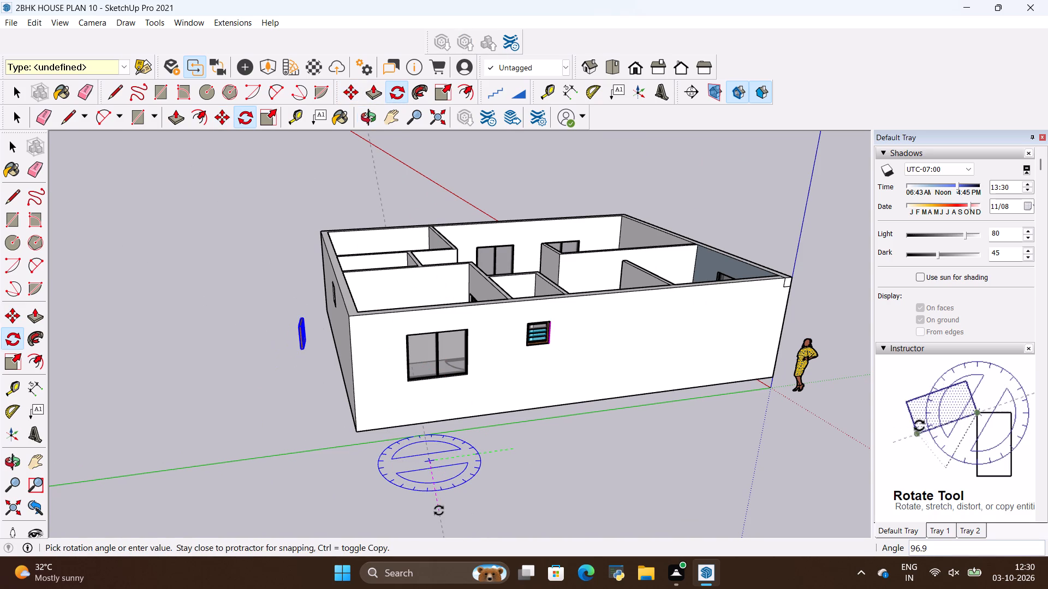
pyautogui.click(448, 511)
# Move the rotated ventilator by its upper corner about 12' 2 3/4" into the upper corner of the small bathroom opening.
pyautogui.scroll(-5, 335, 428)
pyautogui.moveTo(330, 426); pyautogui.dragTo(634, 452, button='middle')
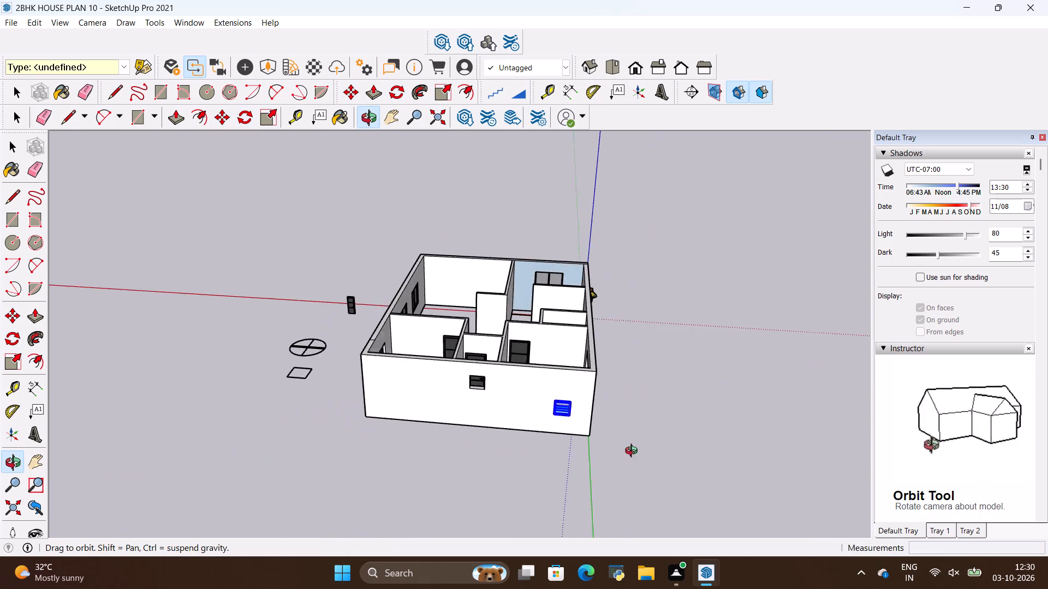
pyautogui.moveTo(634, 452); pyautogui.dragTo(639, 448, button='middle')
pyautogui.press('space')
pyautogui.click(534, 478)
pyautogui.scroll(4, 555, 389)
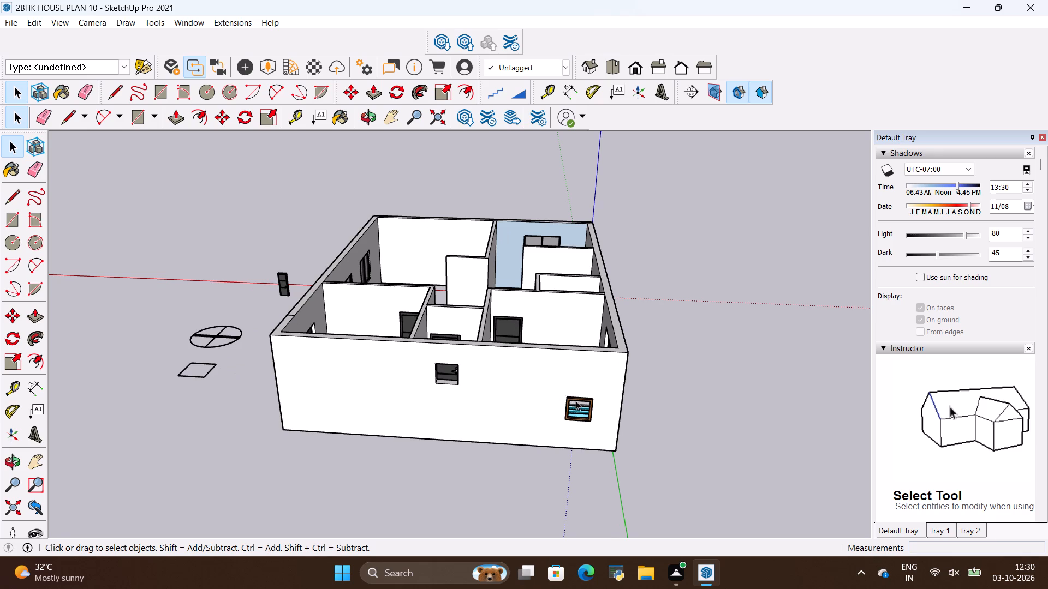
pyautogui.click(576, 401)
pyautogui.scroll(4, 573, 400)
pyautogui.press('m')
pyautogui.scroll(9, 570, 399)
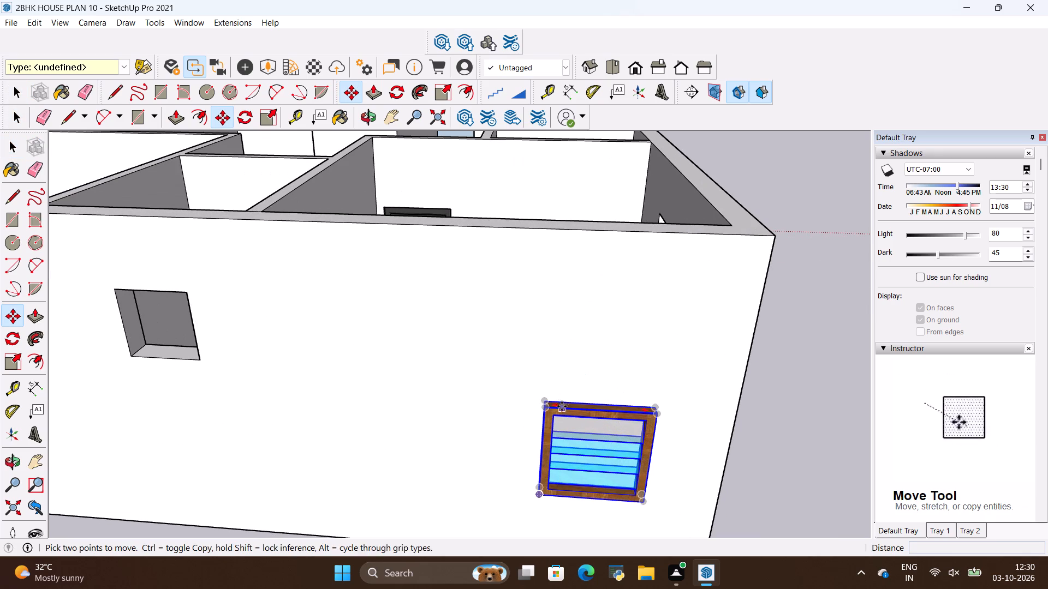
pyautogui.scroll(6, 543, 400)
pyautogui.click(551, 399)
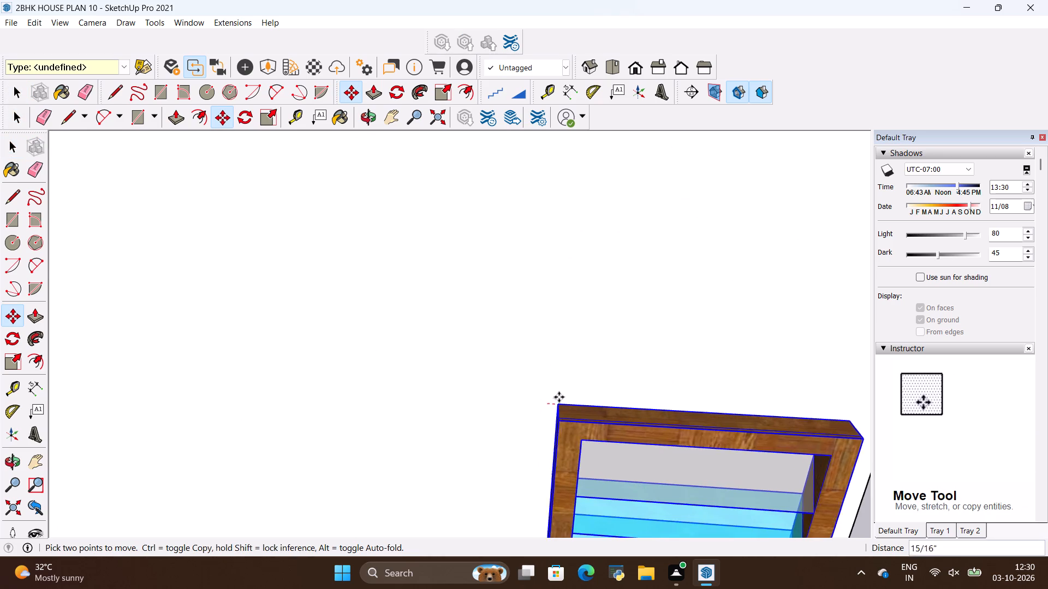
pyautogui.scroll(-14, 571, 400)
pyautogui.scroll(3, 145, 358)
pyautogui.scroll(7, 268, 333)
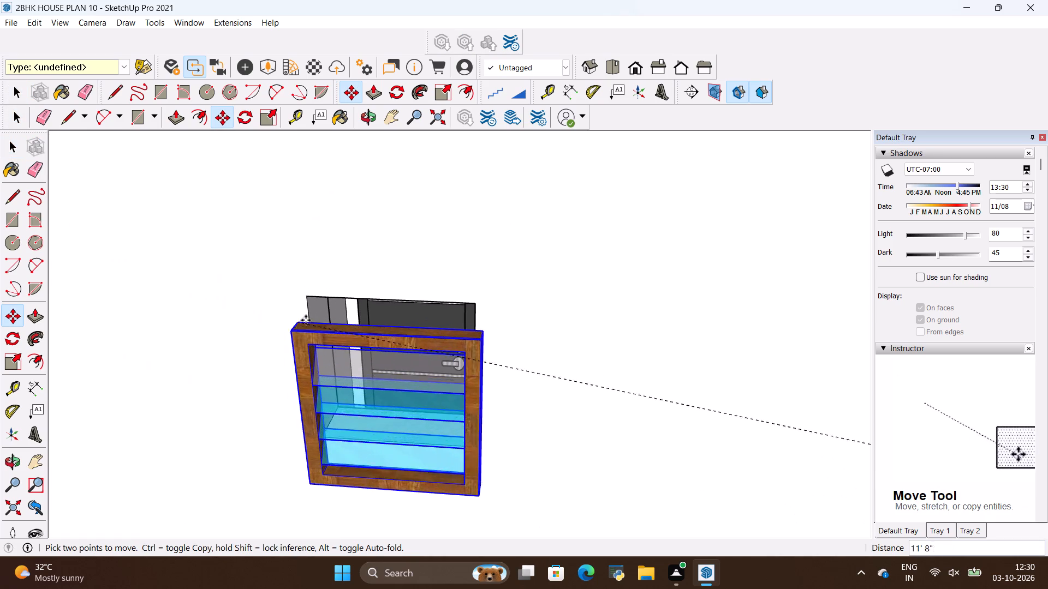
pyautogui.scroll(5, 306, 320)
pyautogui.moveTo(323, 315); pyautogui.dragTo(306, 199, button='middle')
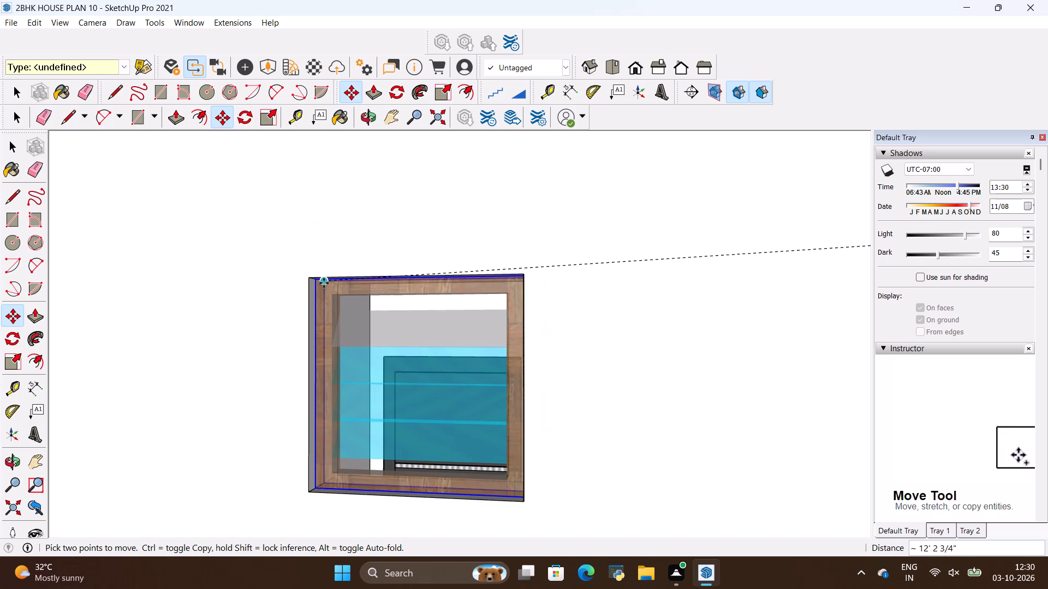
pyautogui.click(324, 283)
pyautogui.scroll(-3, 289, 404)
pyautogui.moveTo(271, 392); pyautogui.dragTo(321, 435, button='middle')
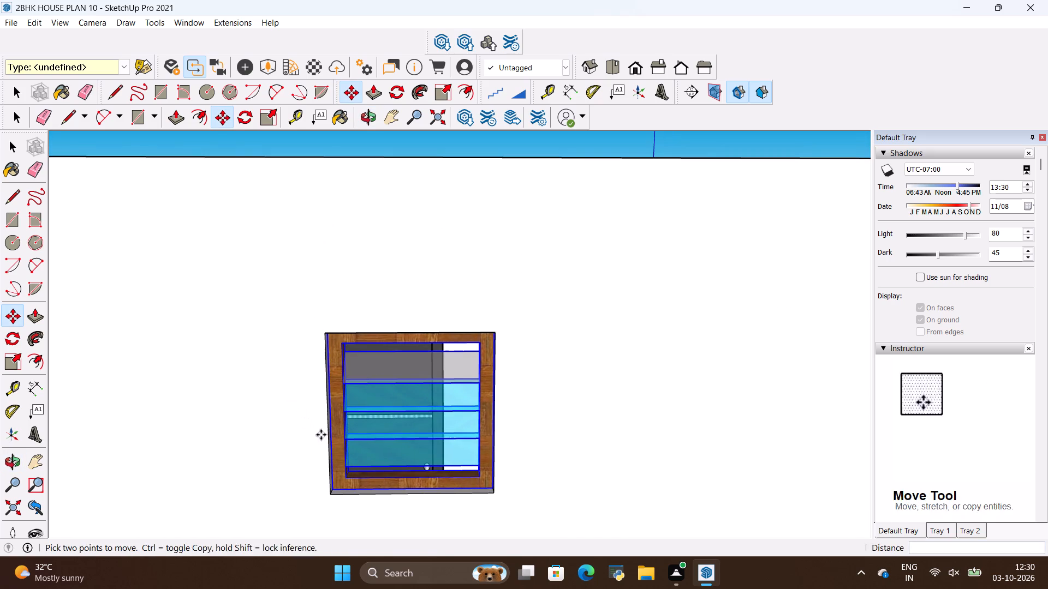
pyautogui.press('space')
pyautogui.click(290, 407)
# Reverse the blue-shaded inner wall face around the window in the room at the origin corner.
pyautogui.scroll(-5, 290, 406)
pyautogui.moveTo(290, 400); pyautogui.dragTo(306, 468, button='middle')
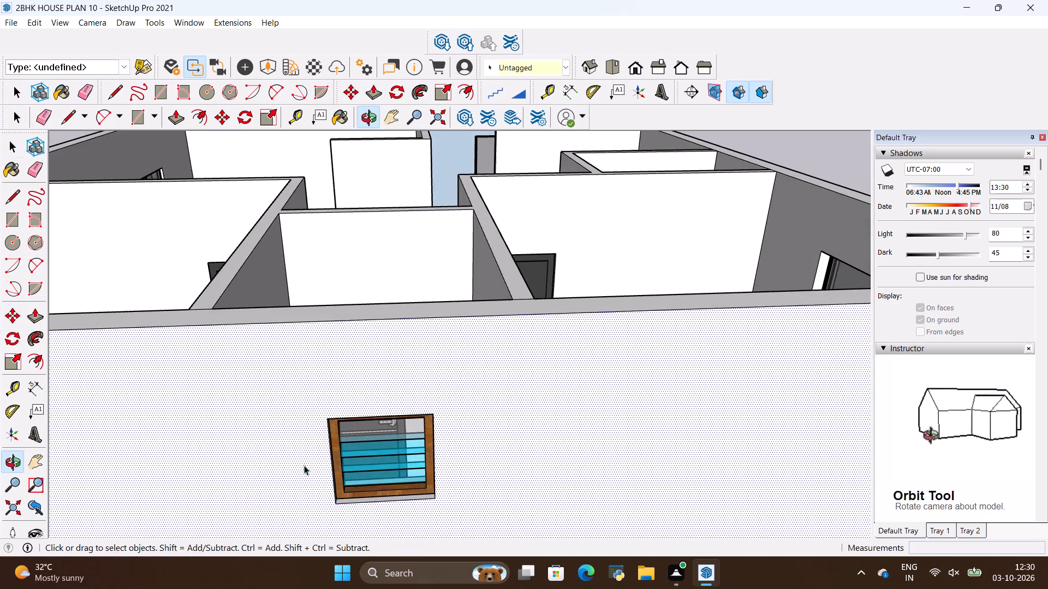
pyautogui.scroll(-12, 299, 461)
pyautogui.scroll(-6, 376, 422)
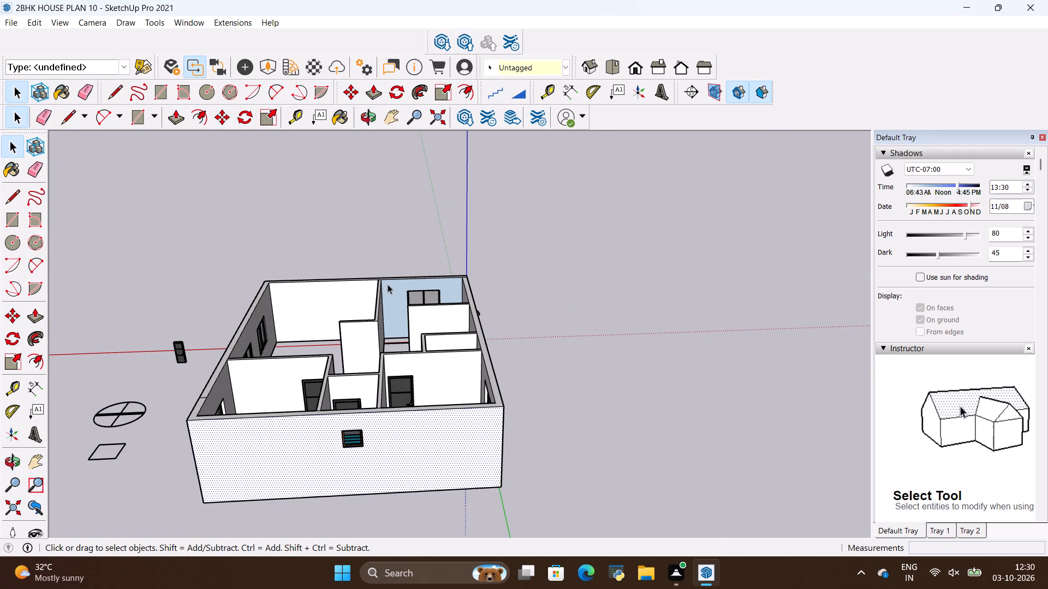
pyautogui.rightClick(388, 284)
pyautogui.click(433, 410)
# Erase the seam line across the wall top at the house corner on the origin.
pyautogui.scroll(-5, 327, 393)
pyautogui.moveTo(281, 368); pyautogui.dragTo(521, 430, button='middle')
pyautogui.scroll(4, 331, 364)
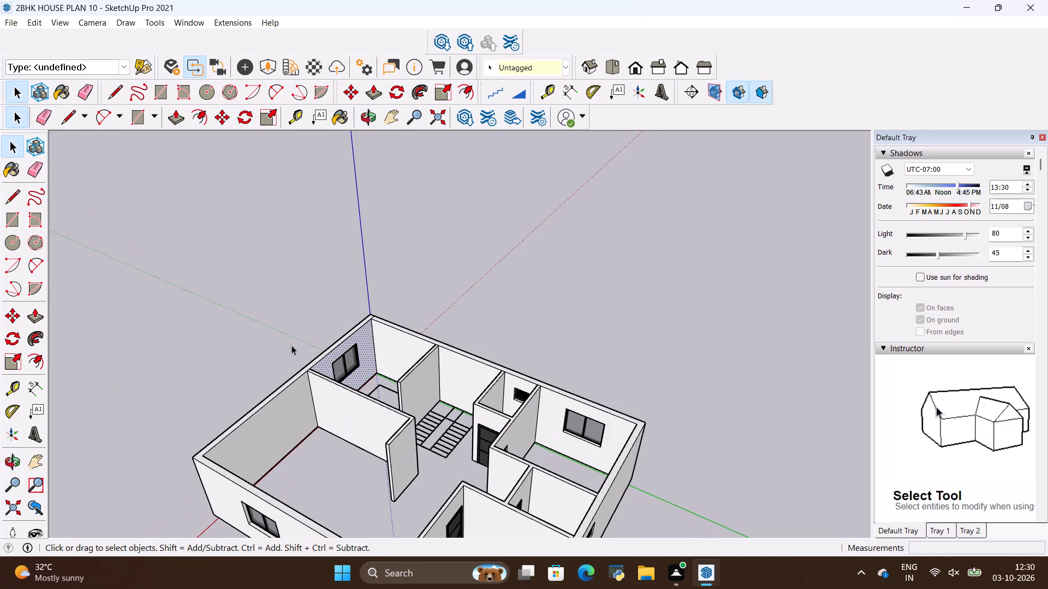
pyautogui.press('space')
pyautogui.click(260, 316)
pyautogui.scroll(7, 337, 376)
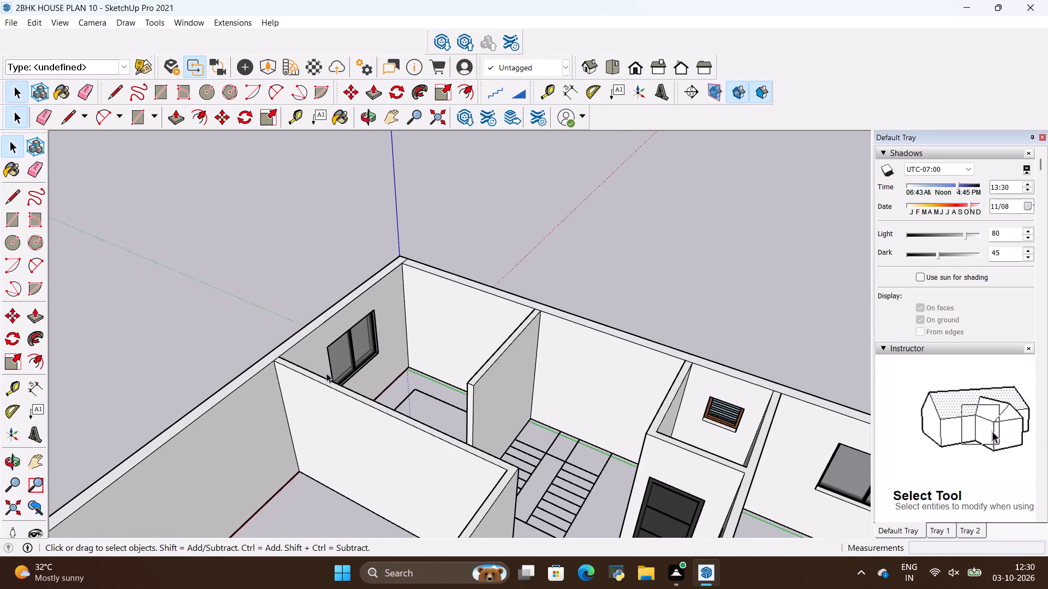
pyautogui.scroll(16, 415, 275)
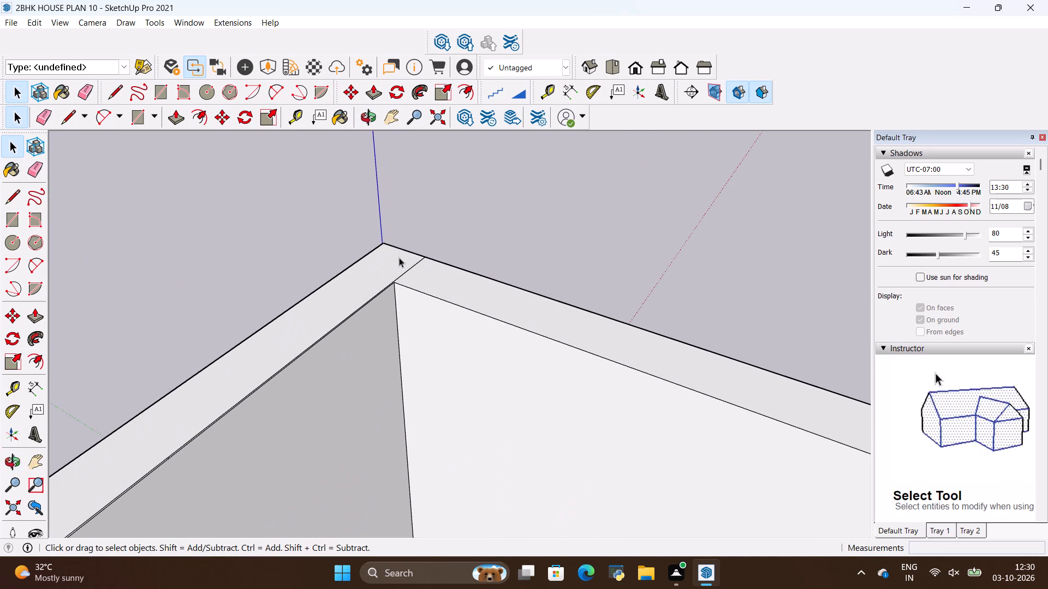
pyautogui.press('e')
pyautogui.moveTo(407, 263); pyautogui.dragTo(417, 280)
# Erase the stray line across the outer wall top near the bedroom corner diagonally opposite the origin.
pyautogui.scroll(-13, 332, 362)
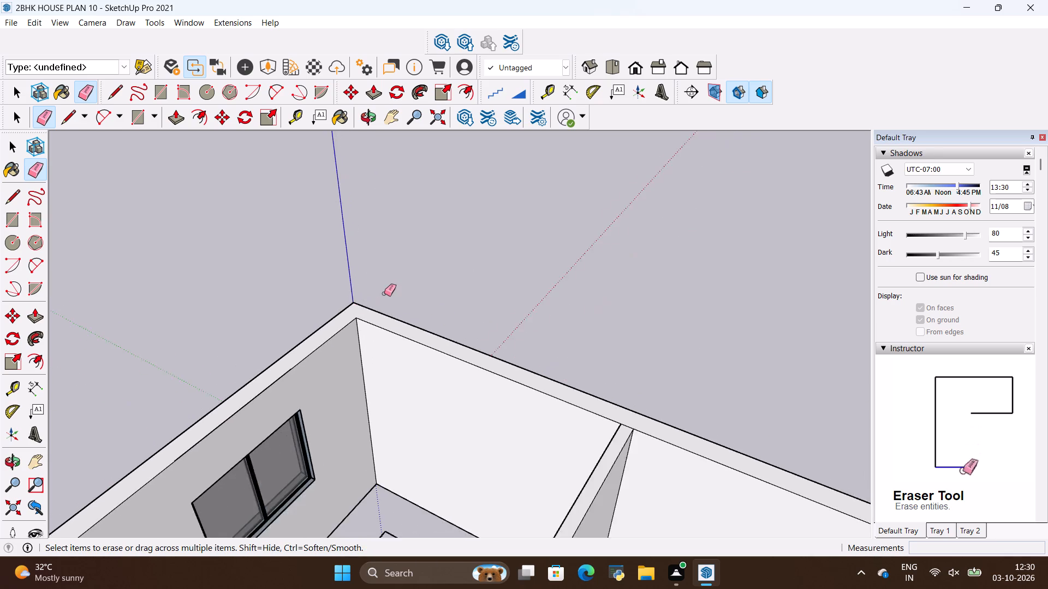
pyautogui.scroll(-12, 384, 293)
pyautogui.scroll(-13, 400, 287)
pyautogui.moveTo(436, 383); pyautogui.dragTo(378, 430, button='middle')
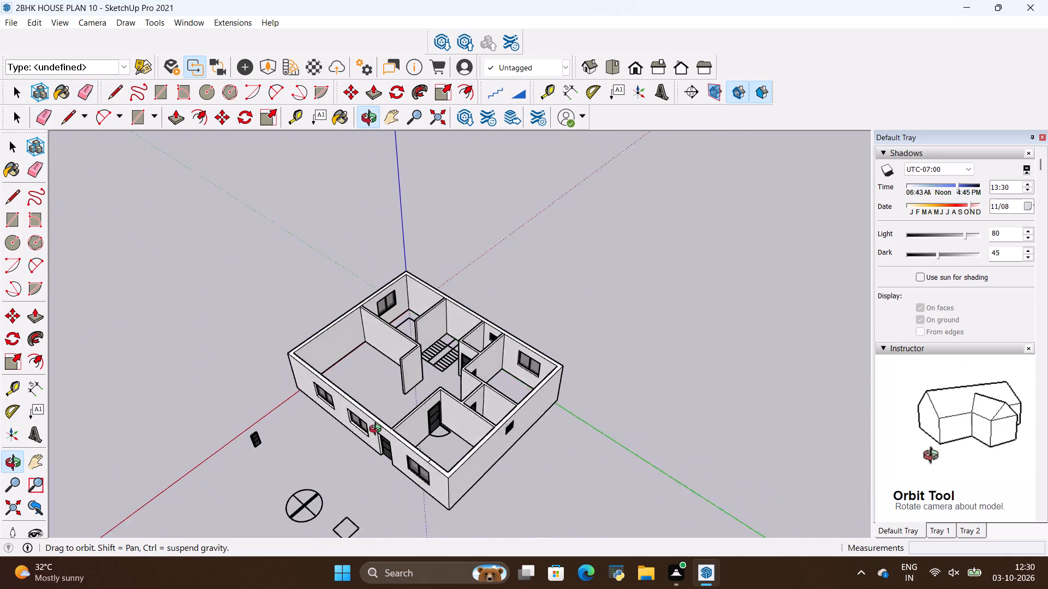
pyautogui.moveTo(378, 430); pyautogui.dragTo(205, 470, button='middle')
pyautogui.scroll(5, 402, 412)
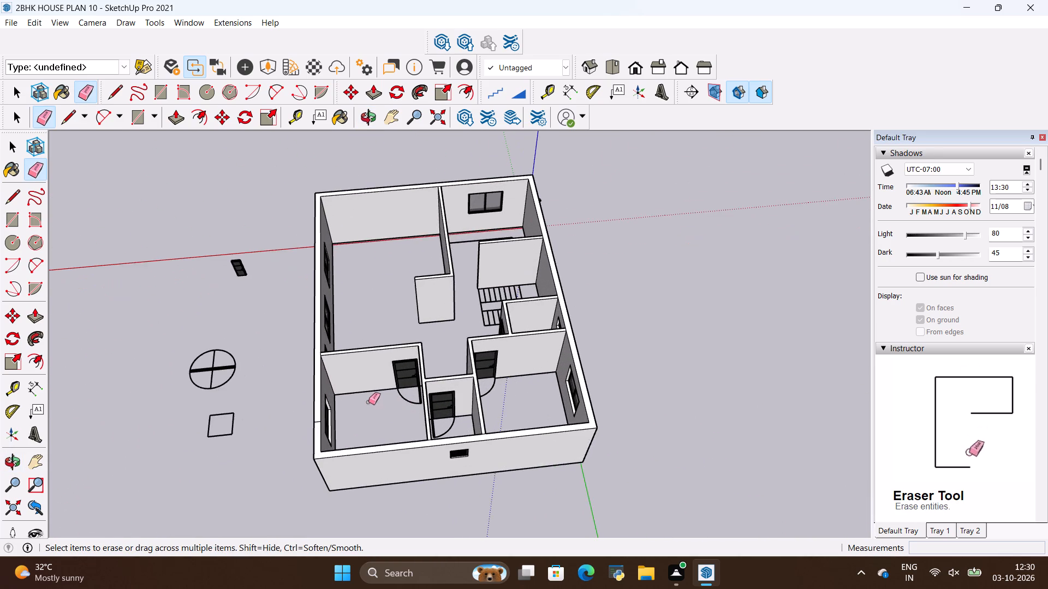
pyautogui.scroll(9, 389, 399)
pyautogui.moveTo(133, 460); pyautogui.dragTo(135, 478)
# Erase the three wall-top seam lines where the partitions around the small toilet and staircase meet the long outer wall.
pyautogui.scroll(-6, 160, 411)
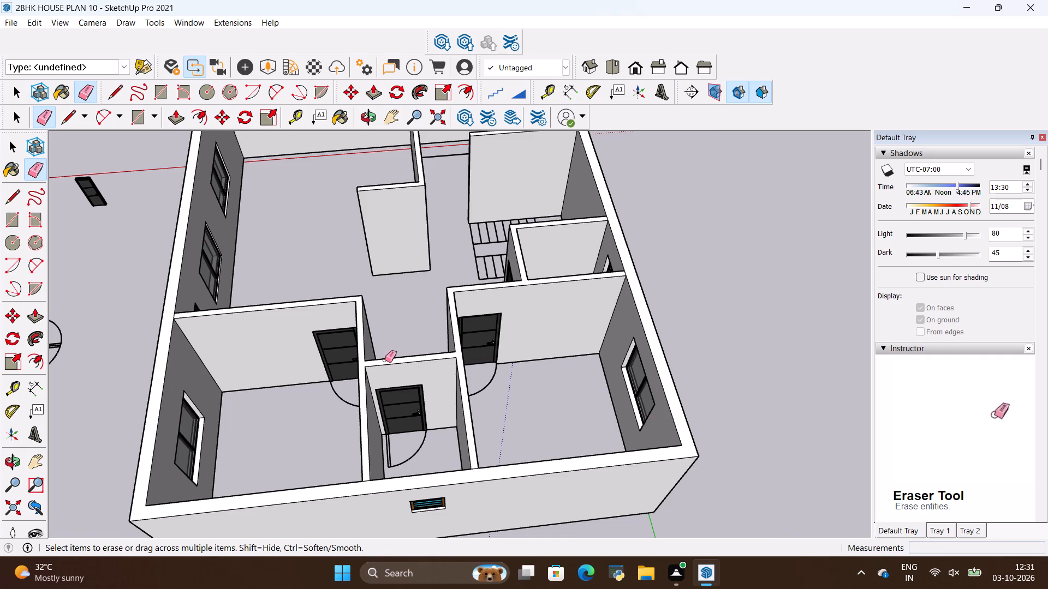
pyautogui.scroll(16, 636, 269)
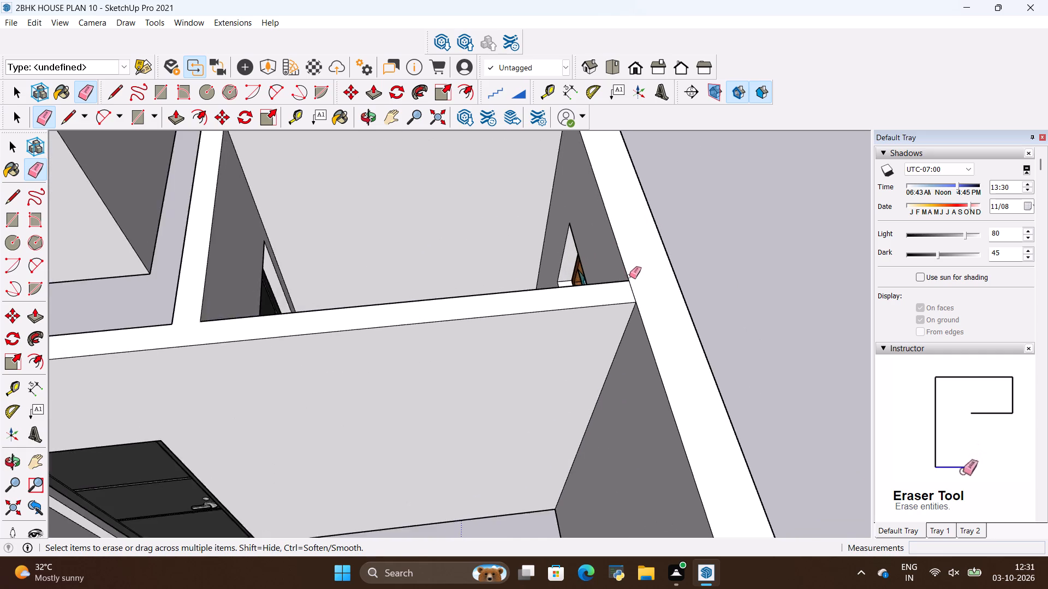
pyautogui.scroll(3, 629, 276)
pyautogui.moveTo(632, 299); pyautogui.dragTo(624, 311)
pyautogui.scroll(-10, 686, 346)
pyautogui.scroll(-3, 600, 318)
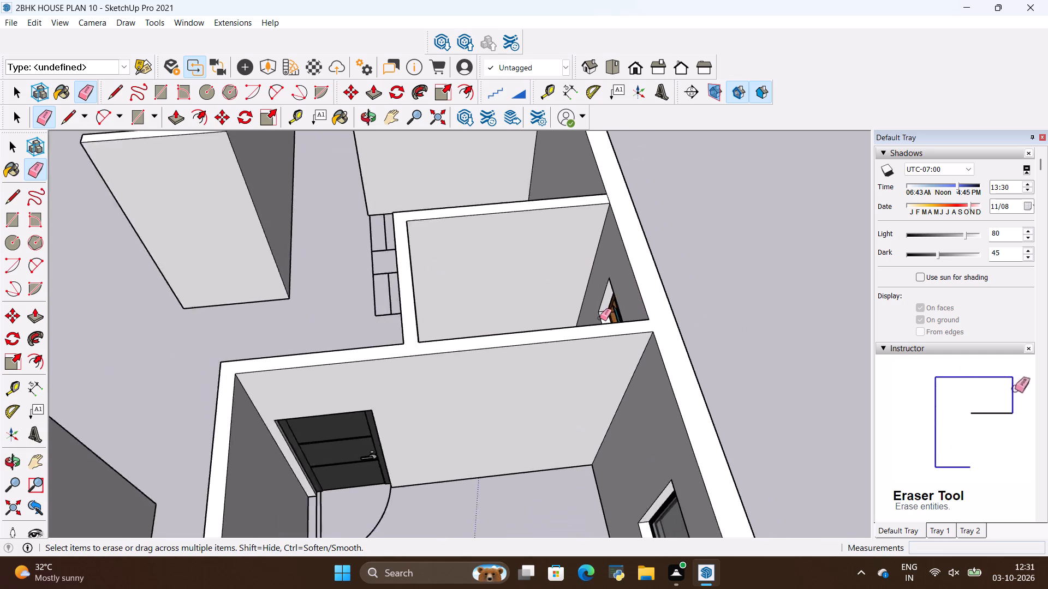
pyautogui.scroll(-2, 600, 318)
pyautogui.scroll(14, 612, 200)
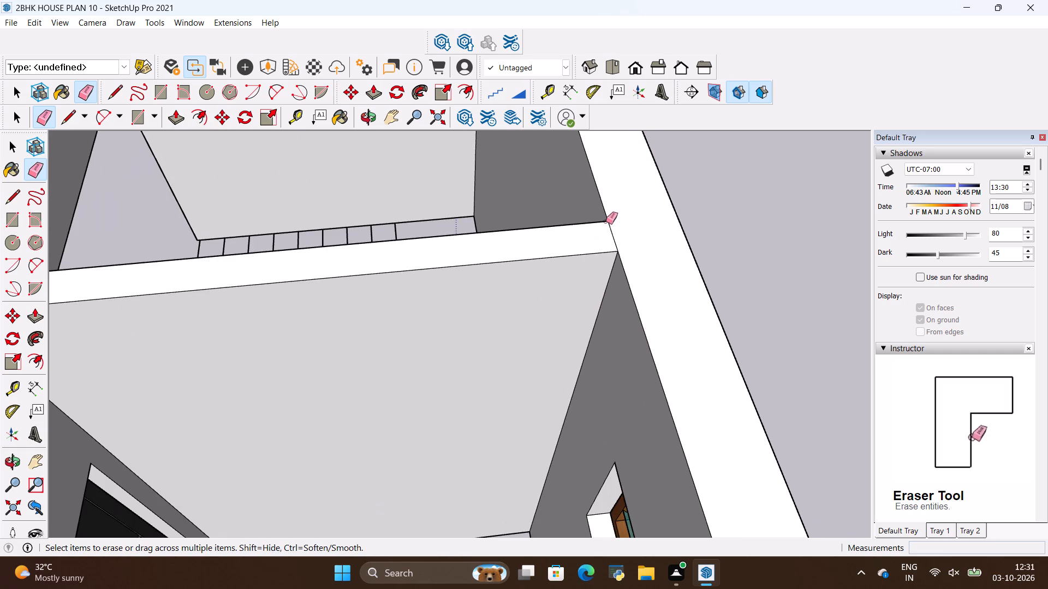
pyautogui.moveTo(619, 226); pyautogui.dragTo(601, 243)
pyautogui.scroll(-9, 599, 267)
pyautogui.scroll(1, 599, 266)
pyautogui.scroll(-15, 599, 266)
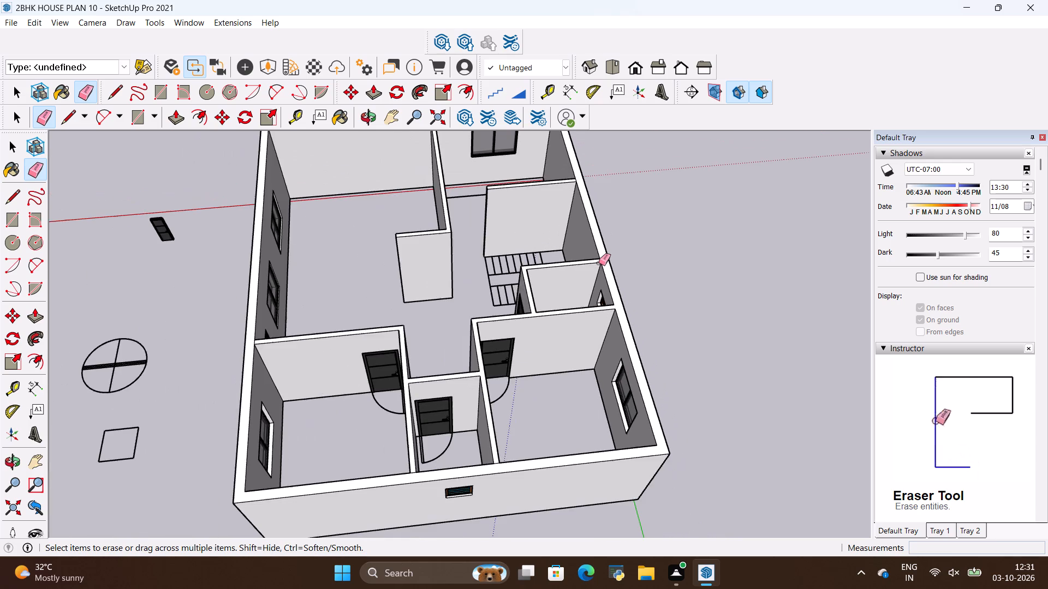
pyautogui.scroll(20, 573, 173)
pyautogui.scroll(4, 573, 173)
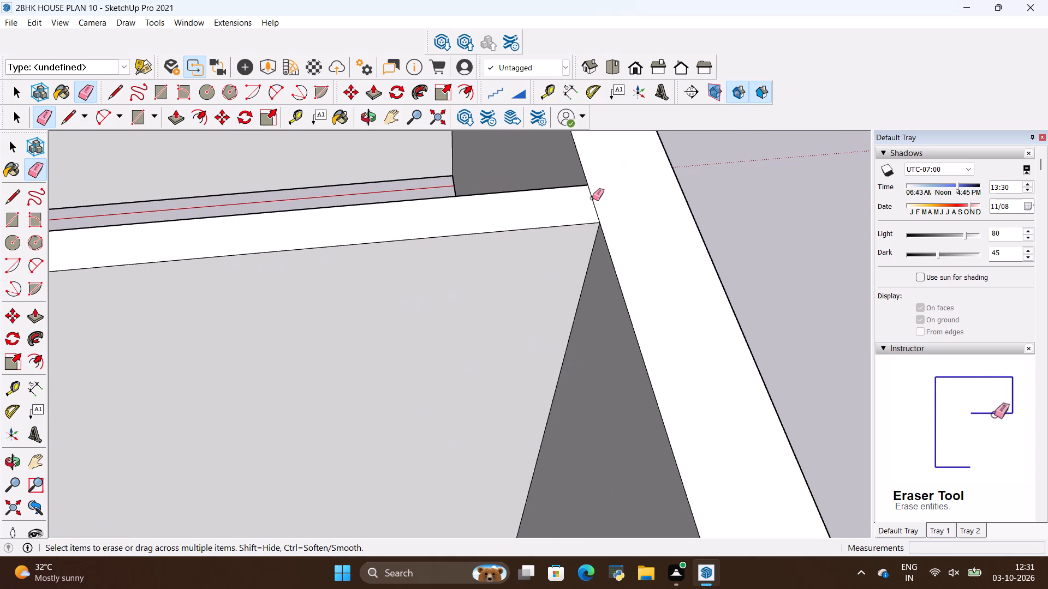
pyautogui.moveTo(598, 198); pyautogui.dragTo(579, 213)
# Erase the wall-top seam line where the hall partition meets the outer wall beside the origin-corner room's window.
pyautogui.scroll(-20, 657, 357)
pyautogui.scroll(-6, 657, 357)
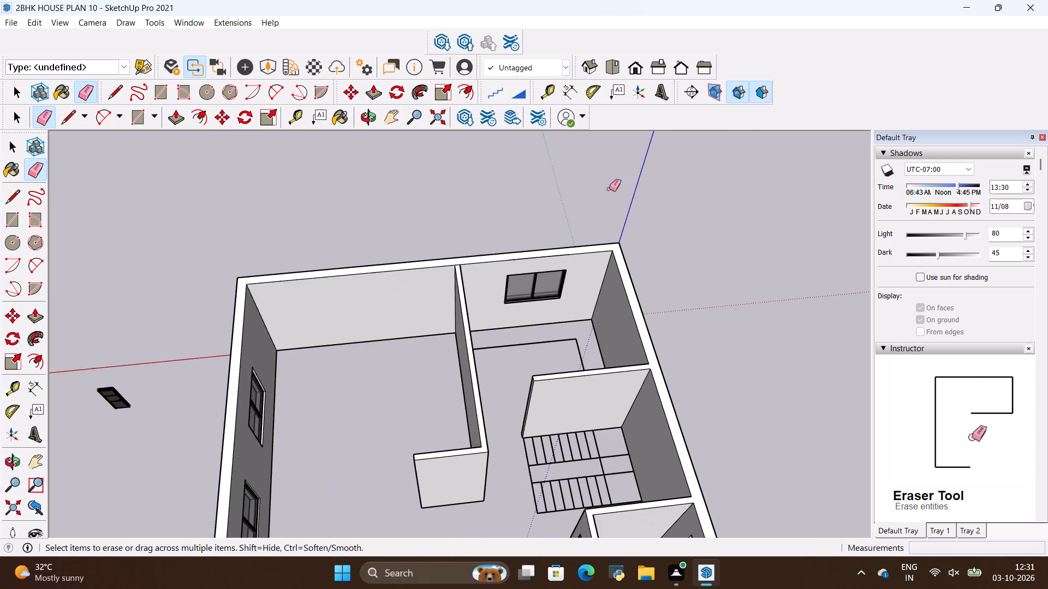
pyautogui.scroll(10, 493, 212)
pyautogui.scroll(4, 447, 278)
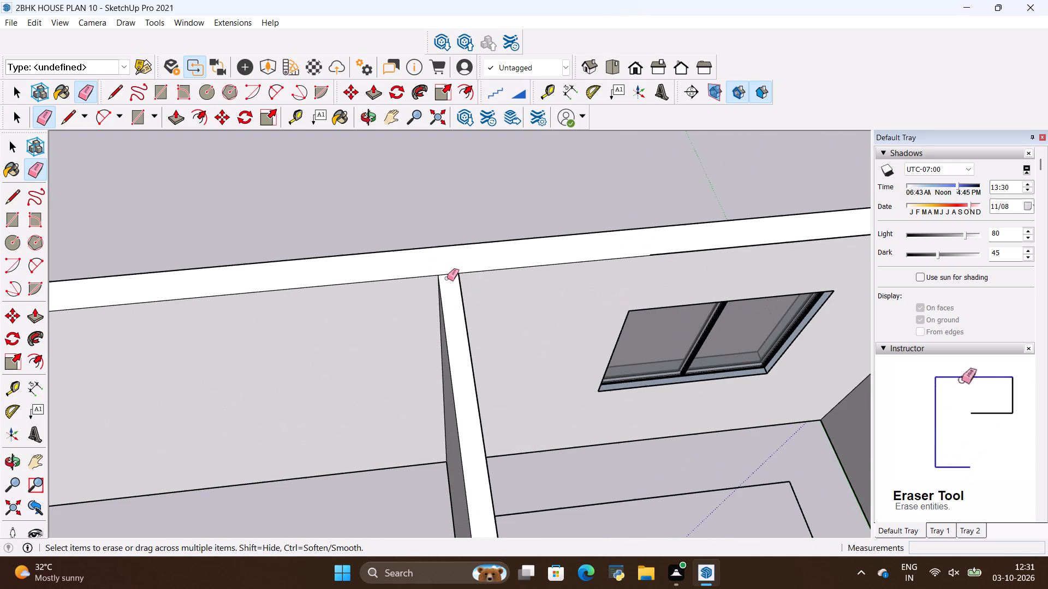
pyautogui.moveTo(451, 268); pyautogui.dragTo(458, 291)
pyautogui.moveTo(449, 269); pyautogui.dragTo(450, 278)
# Erase the wall-top seam lines where the middle bathroom's two side partitions meet the outer wall with the ventilator.
pyautogui.scroll(-18, 446, 286)
pyautogui.scroll(-12, 443, 257)
pyautogui.scroll(10, 444, 332)
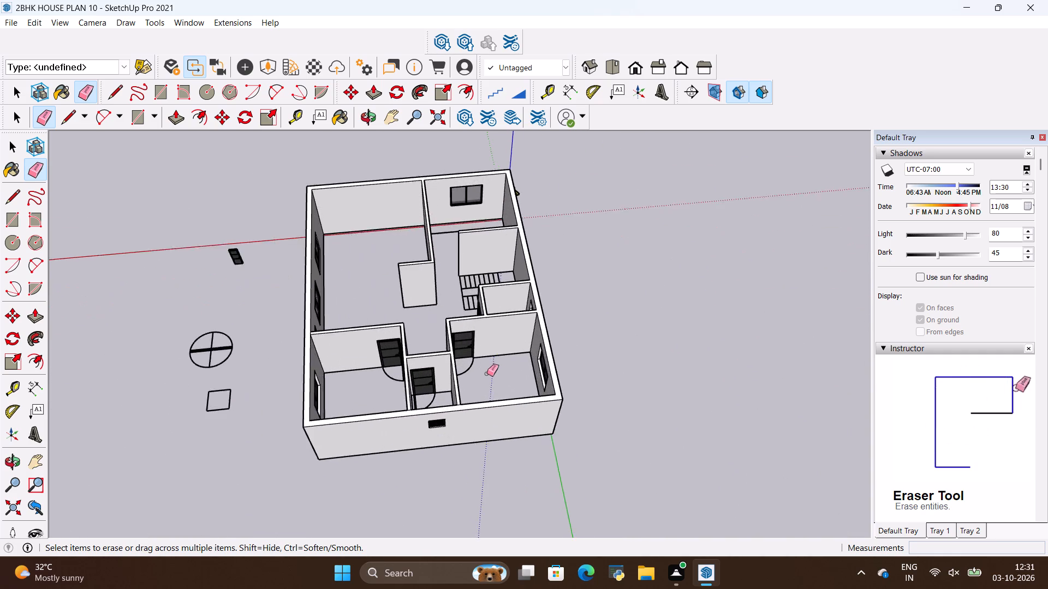
pyautogui.scroll(2, 487, 374)
pyautogui.moveTo(446, 428); pyautogui.dragTo(437, 397, button='middle')
pyautogui.scroll(5, 460, 379)
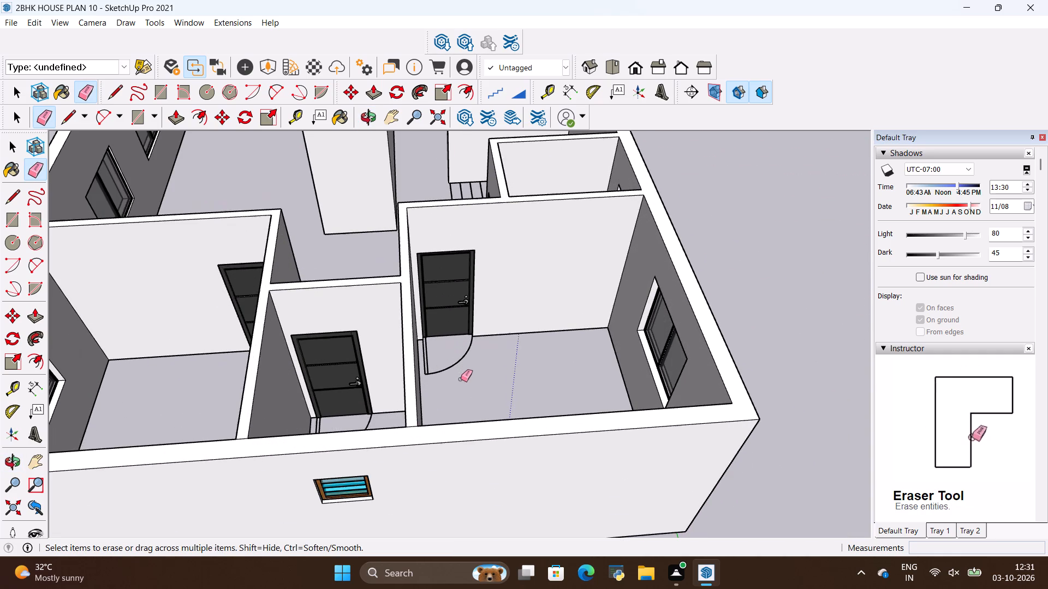
pyautogui.scroll(11, 426, 423)
pyautogui.moveTo(390, 411); pyautogui.dragTo(392, 435)
pyautogui.scroll(-8, 512, 428)
pyautogui.scroll(5, 267, 429)
pyautogui.scroll(3, 87, 438)
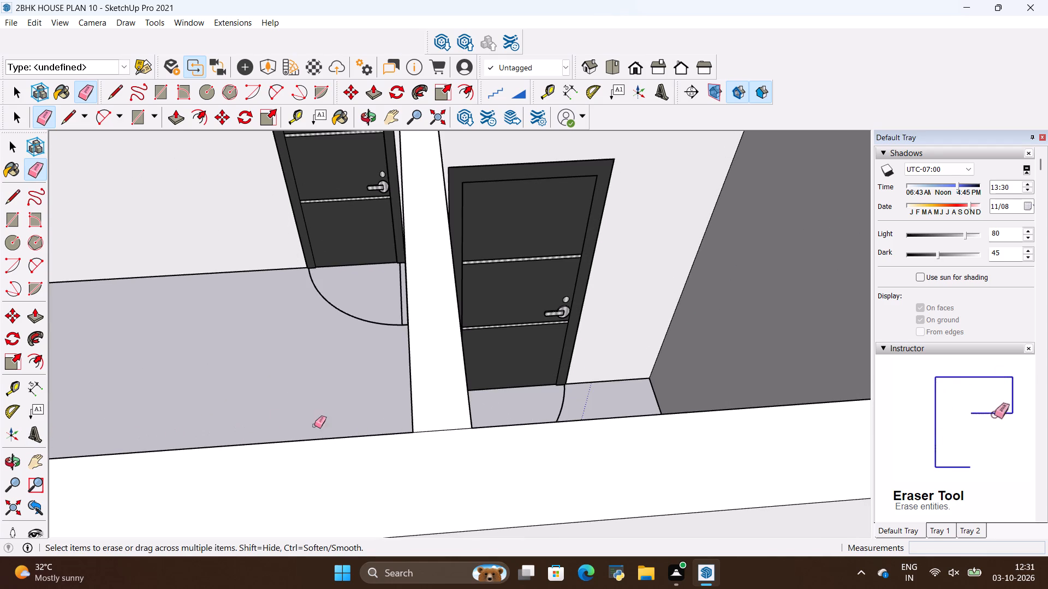
pyautogui.moveTo(416, 417); pyautogui.dragTo(441, 460)
# Erase the imported floor plan linework group from the floor of the house.
pyautogui.scroll(-13, 383, 506)
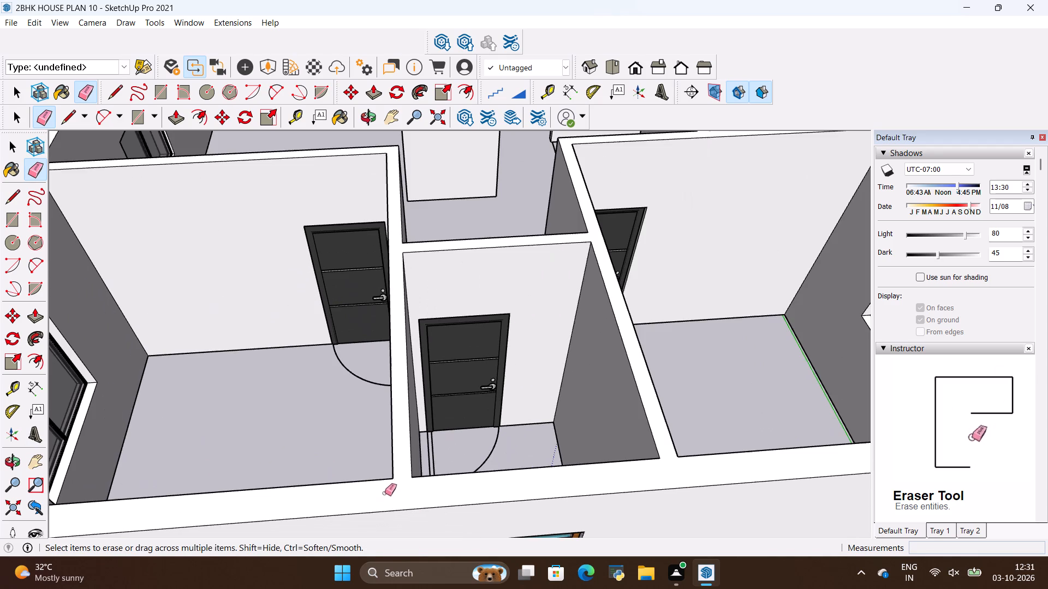
pyautogui.scroll(-4, 425, 372)
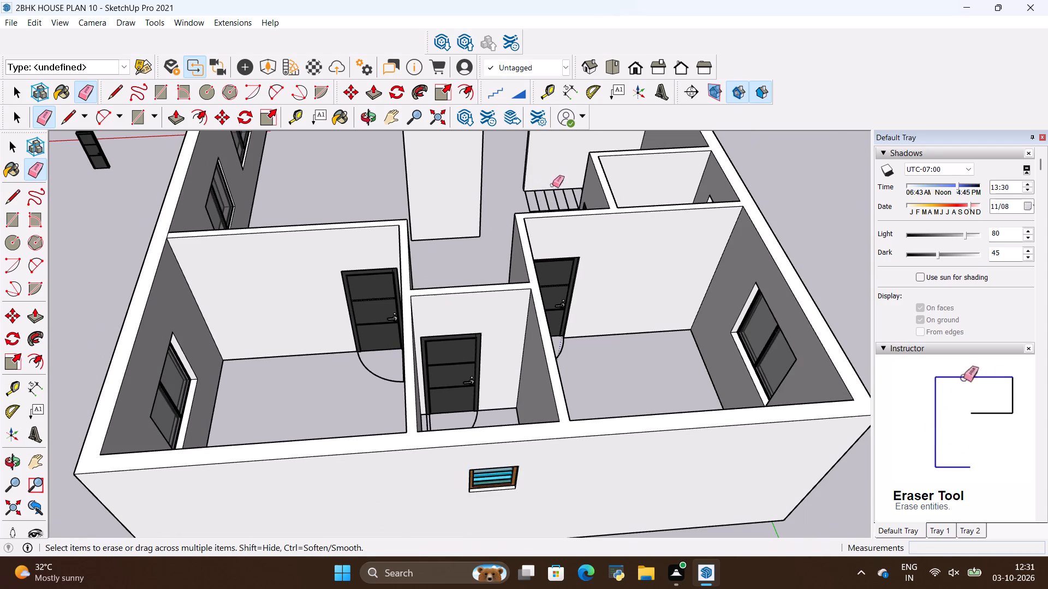
pyautogui.scroll(3, 575, 377)
pyautogui.press('space')
pyautogui.click(555, 344)
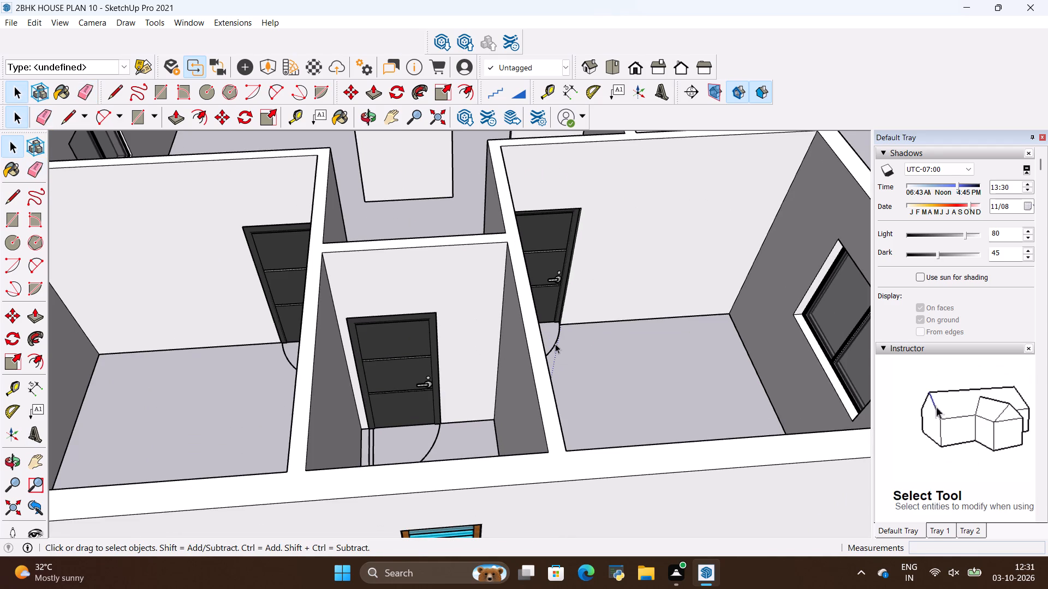
pyautogui.rightClick(555, 344)
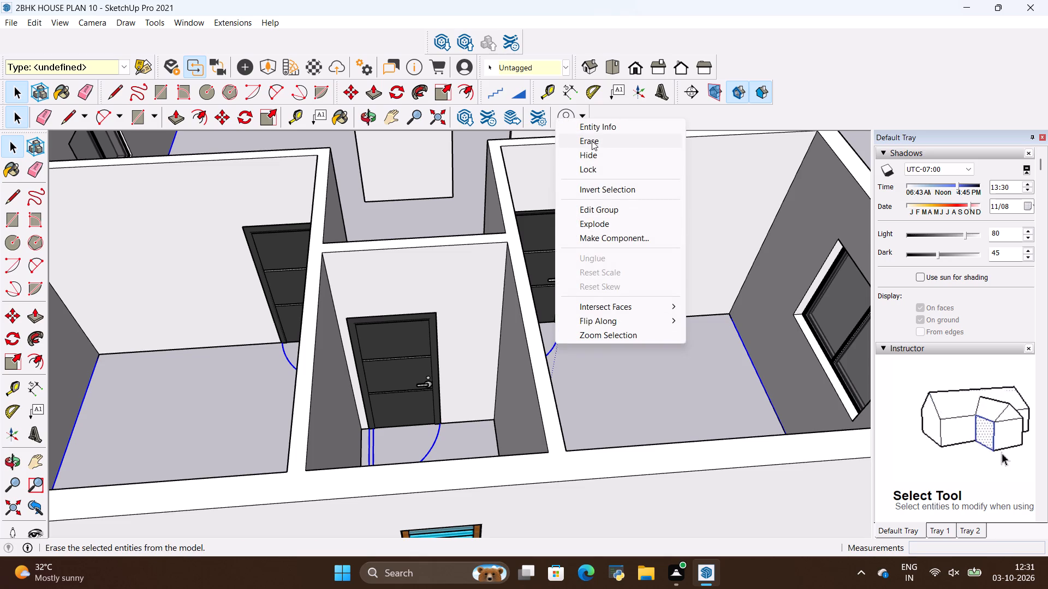
pyautogui.click(592, 141)
pyautogui.scroll(-6, 457, 428)
pyautogui.scroll(-5, 420, 405)
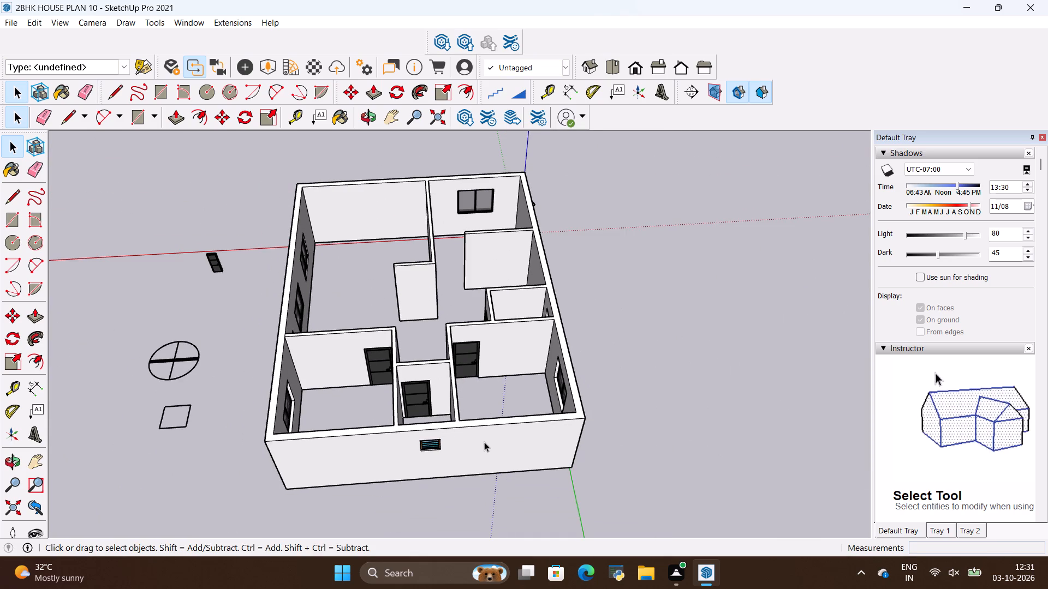
pyautogui.scroll(3, 469, 404)
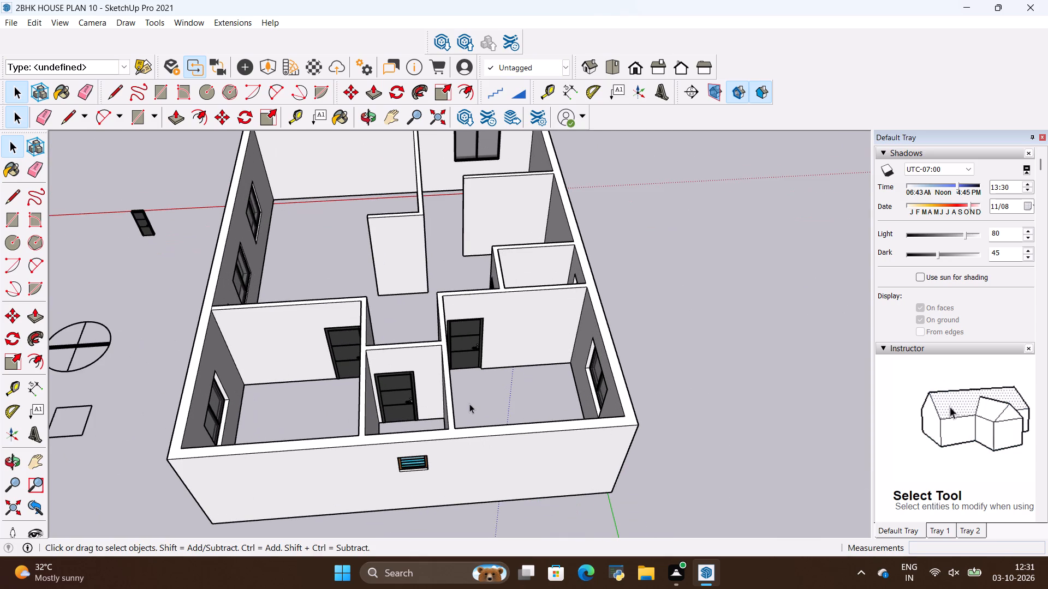
# Undo the erasure of the imported floor plan linework group and hide that group instead.
pyautogui.hotkey('alt', 'BackSpace')
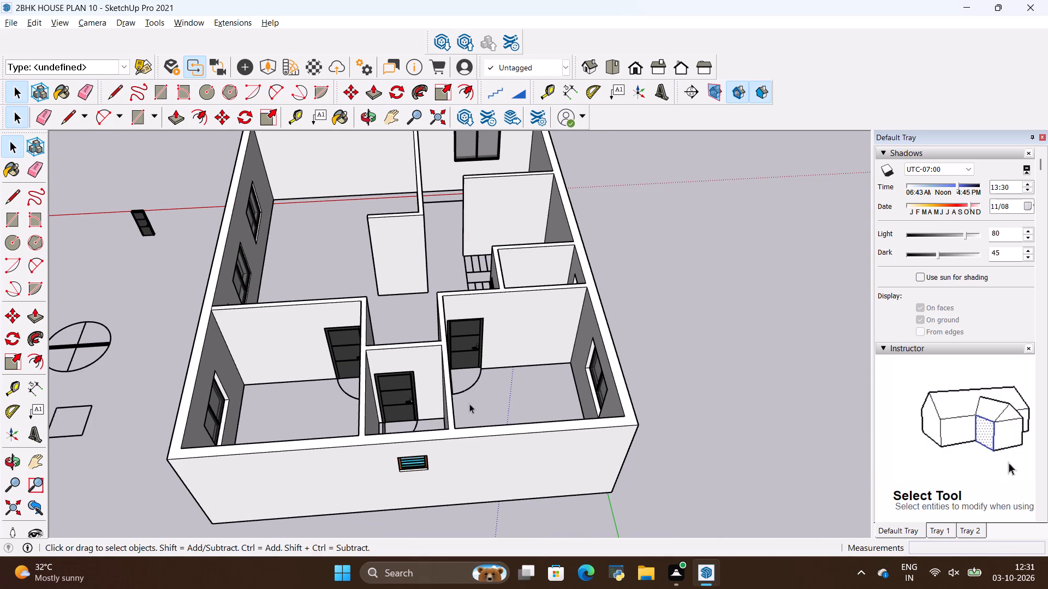
pyautogui.scroll(4, 460, 413)
pyautogui.click(483, 367)
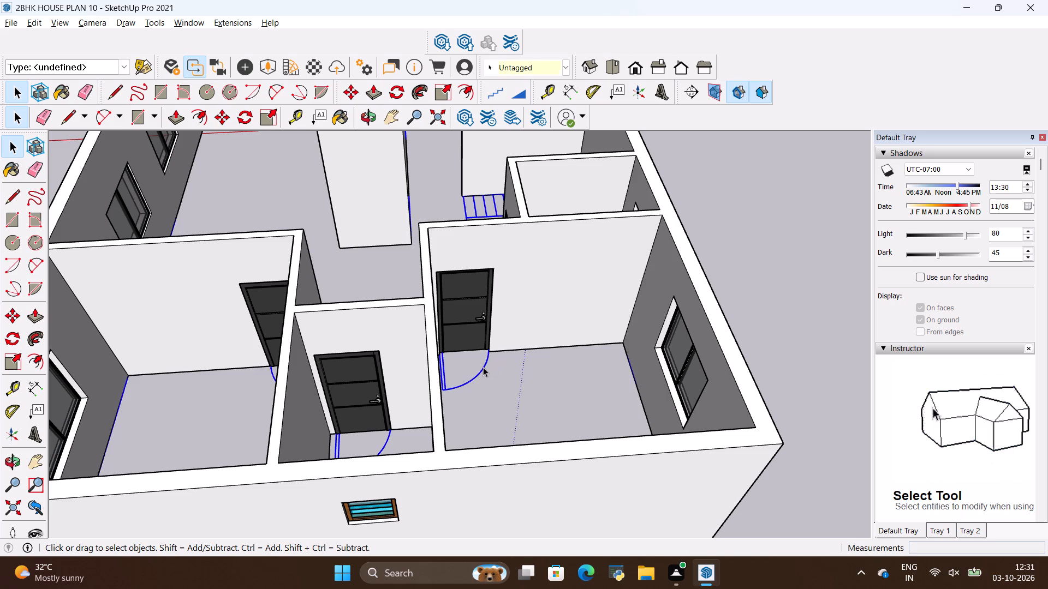
pyautogui.rightClick(483, 367)
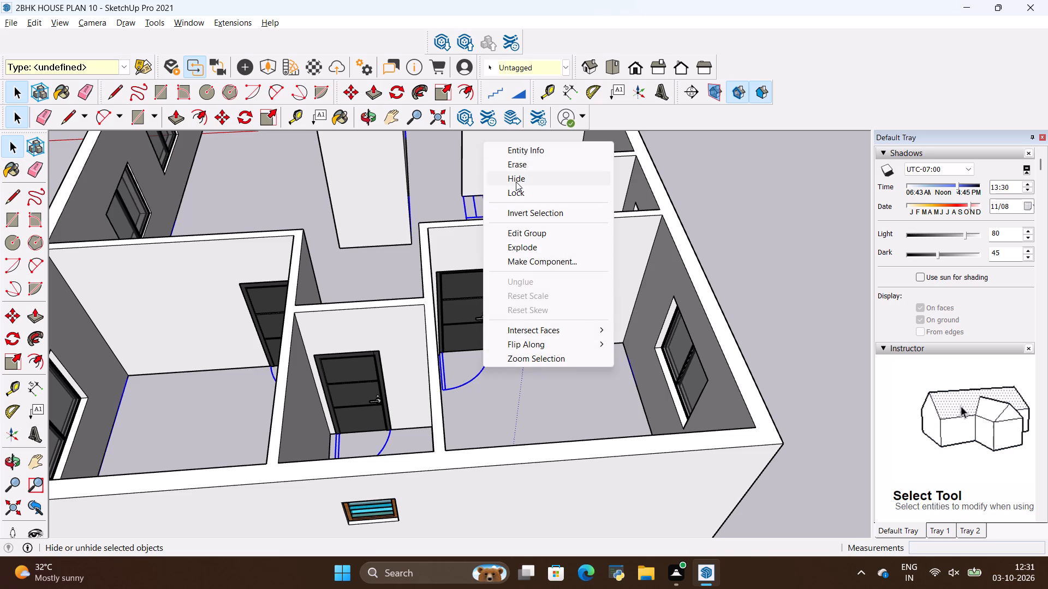
pyautogui.click(516, 182)
pyautogui.scroll(-5, 487, 428)
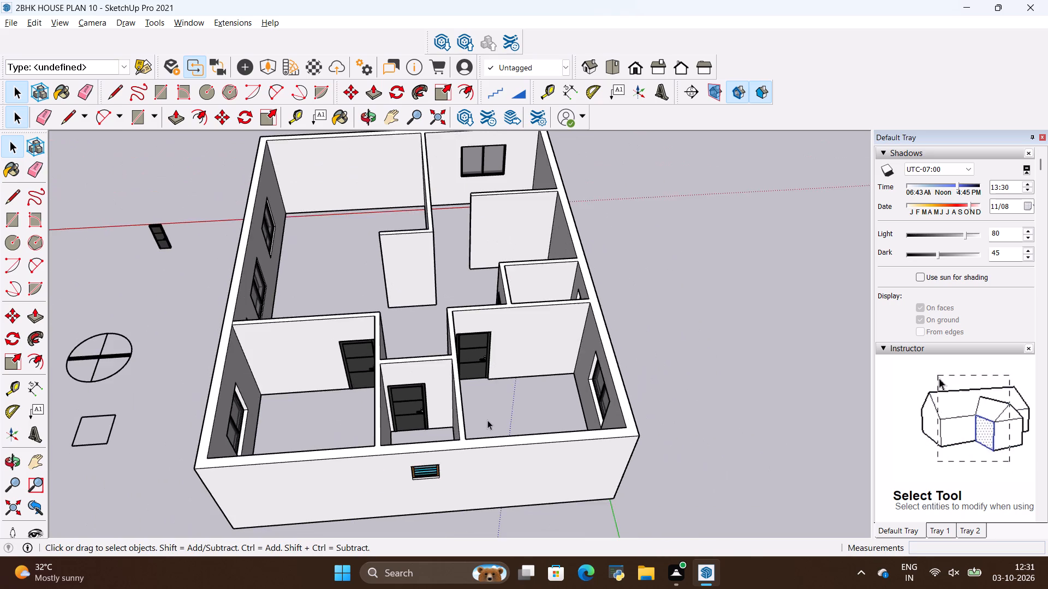
pyautogui.scroll(-3, 488, 416)
# Make a single group of all the house walls together with their fitted doors, windows and ventilators.
pyautogui.moveTo(551, 440); pyautogui.dragTo(559, 436, button='middle')
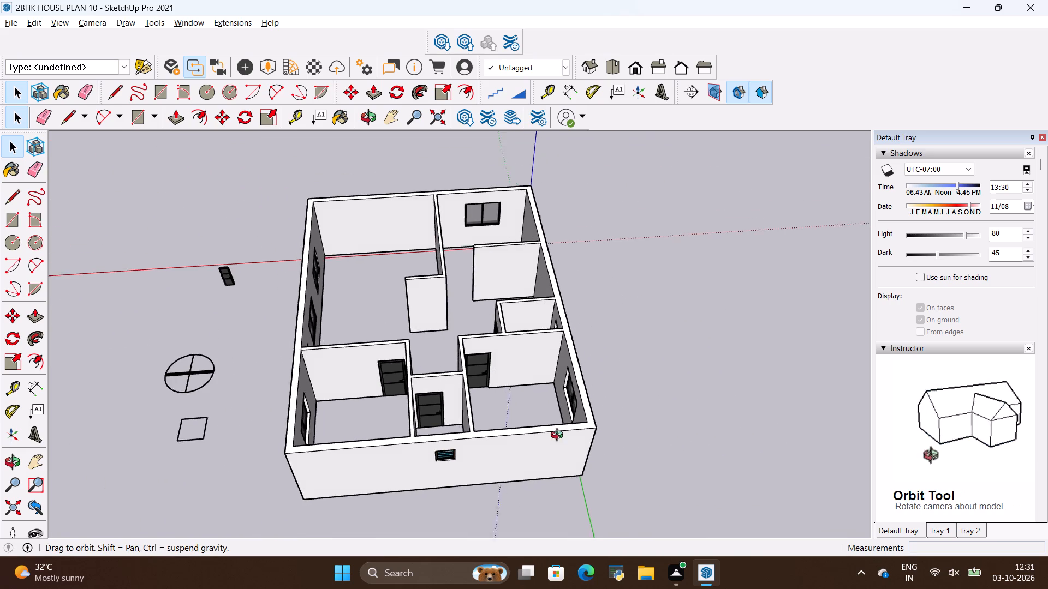
pyautogui.moveTo(559, 436); pyautogui.dragTo(420, 368, button='middle')
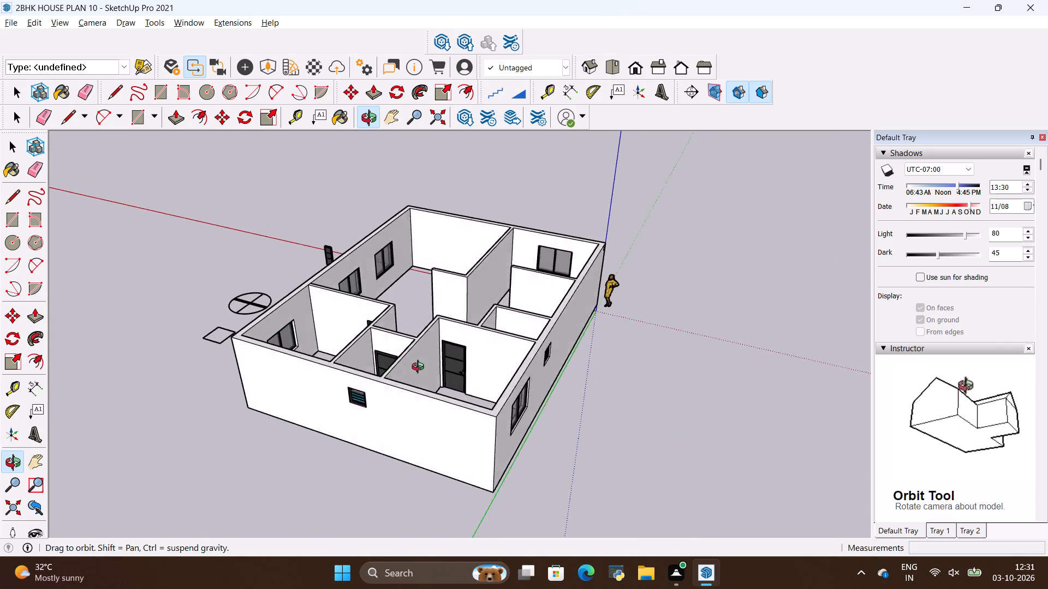
pyautogui.moveTo(420, 368); pyautogui.dragTo(539, 410, button='middle')
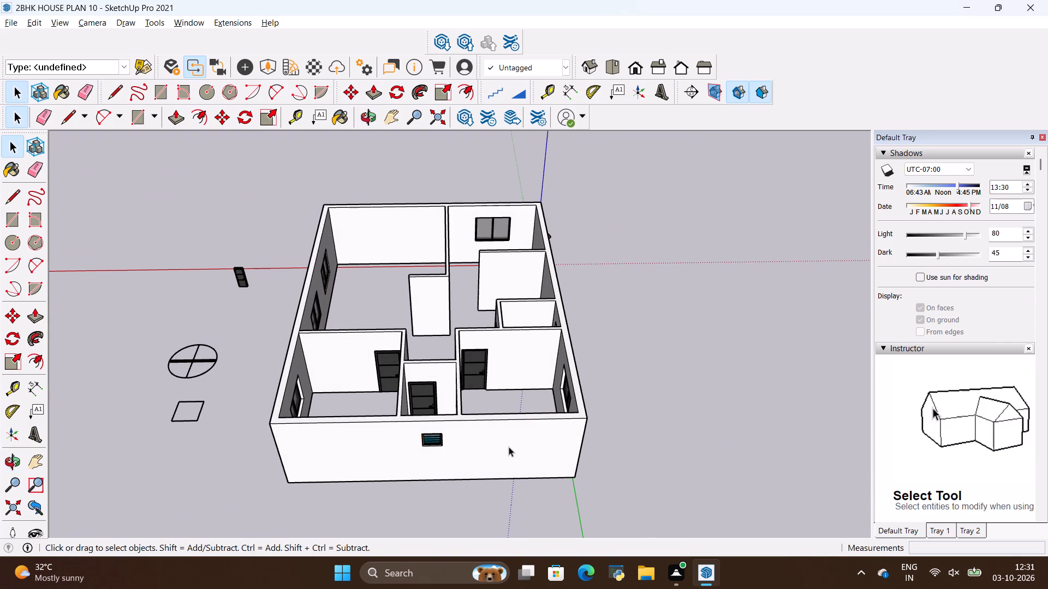
pyautogui.tripleClick(507, 447)
pyautogui.tripleClick(507, 447)
pyautogui.doubleClick(507, 447)
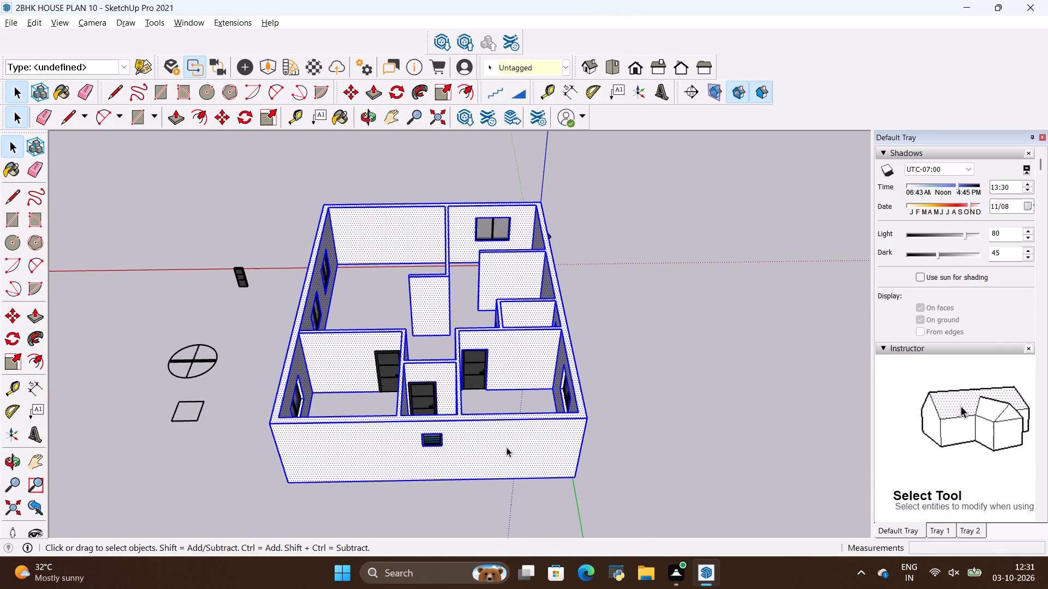
pyautogui.moveTo(356, 443); pyautogui.dragTo(433, 475, button='middle')
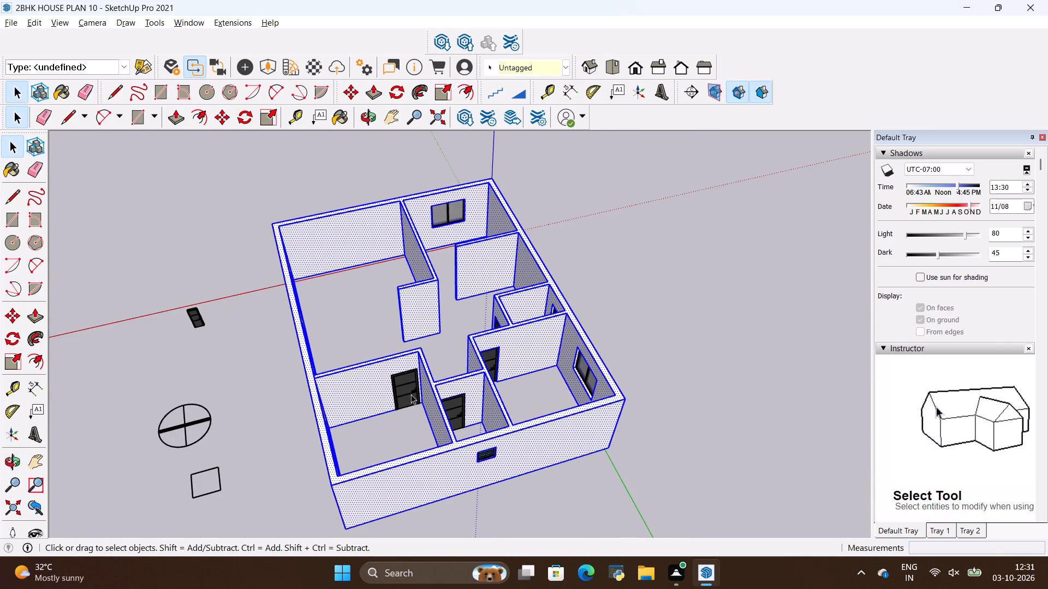
pyautogui.click(409, 390)
pyautogui.tripleClick(421, 479)
pyautogui.tripleClick(421, 479)
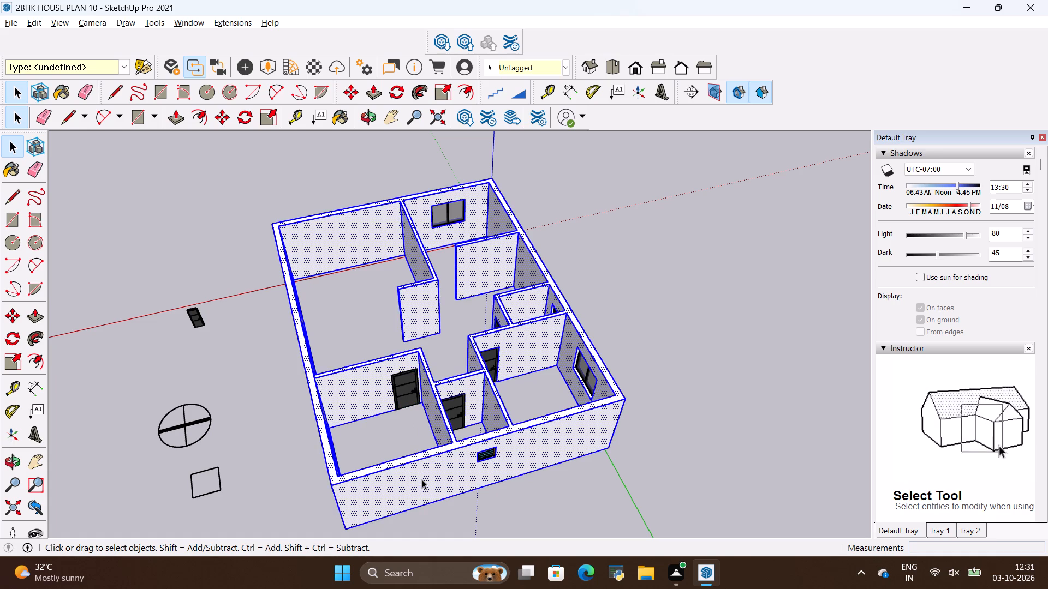
pyautogui.keyDown('ctrl'); pyautogui.click(399, 392); pyautogui.keyUp('ctrl')
pyautogui.keyDown('ctrl'); pyautogui.click(445, 402); pyautogui.keyUp('ctrl')
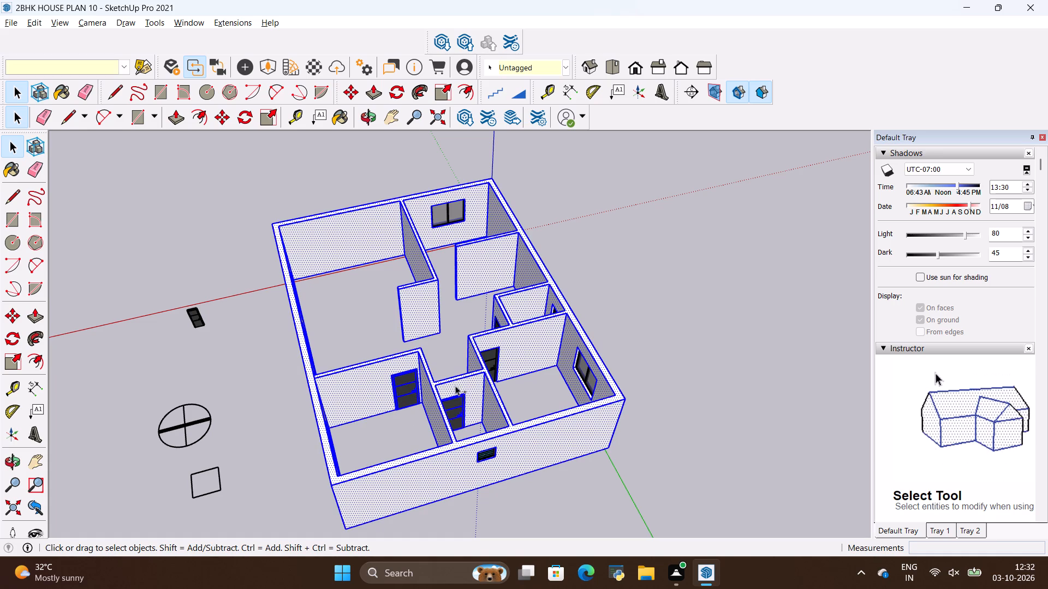
pyautogui.keyDown('ctrl'); pyautogui.click(493, 355); pyautogui.keyUp('ctrl')
pyautogui.keyDown('ctrl'); pyautogui.scroll(3, 538, 367); pyautogui.keyUp('ctrl')
pyautogui.keyDown('ctrl'); pyautogui.click(599, 365); pyautogui.keyUp('ctrl')
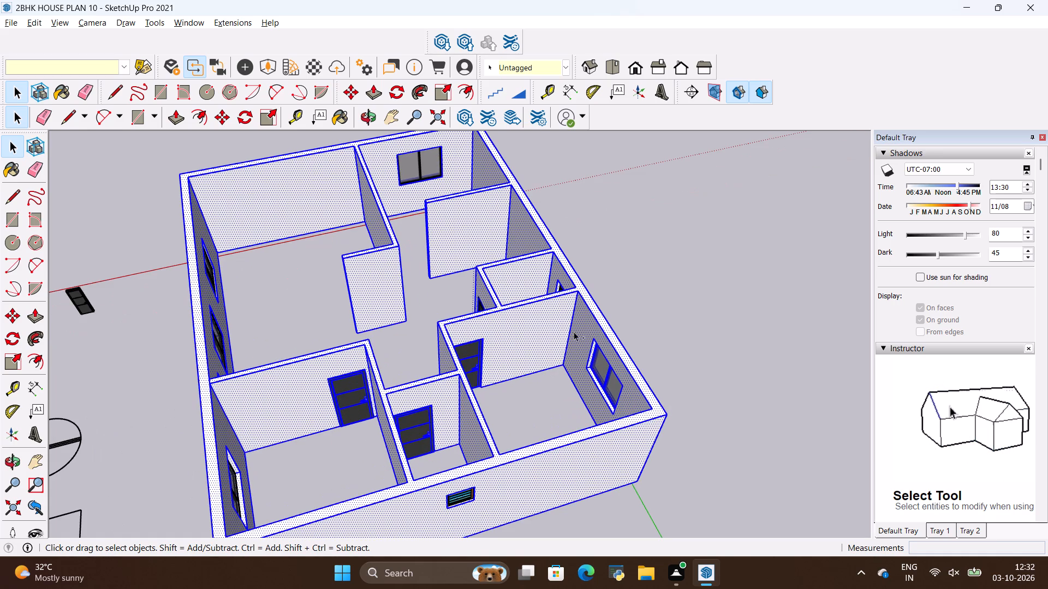
pyautogui.keyDown('ctrl'); pyautogui.scroll(6, 498, 298); pyautogui.keyUp('ctrl')
pyautogui.keyDown('ctrl'); pyautogui.moveTo(465, 311); pyautogui.dragTo(505, 366, button='middle'); pyautogui.keyUp('ctrl')
pyautogui.keyDown('ctrl'); pyautogui.click(481, 327); pyautogui.keyUp('ctrl')
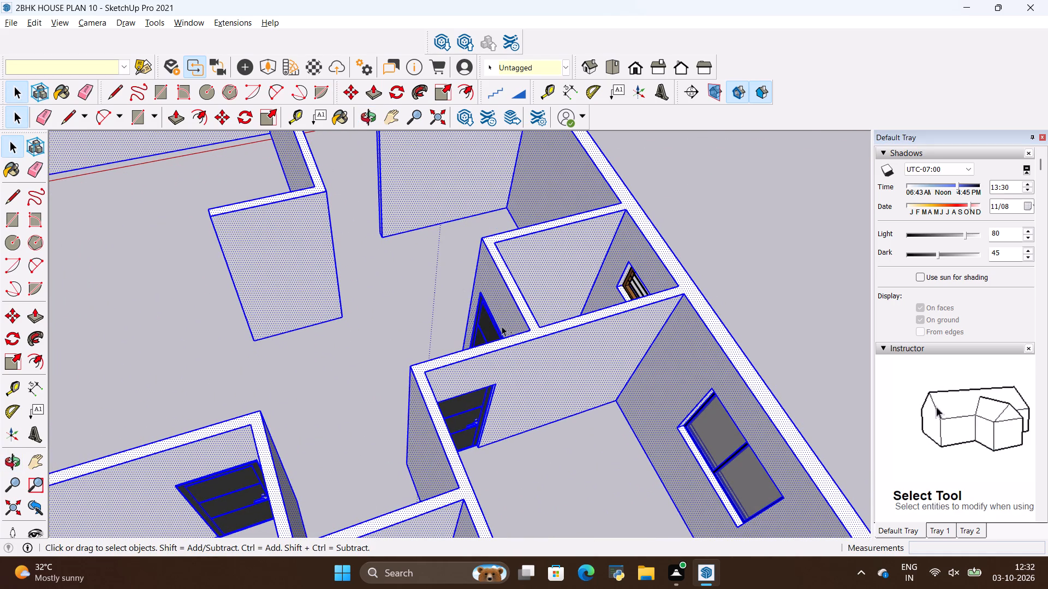
pyautogui.keyDown('ctrl'); pyautogui.scroll(4, 633, 292); pyautogui.keyUp('ctrl')
pyautogui.keyDown('ctrl'); pyautogui.click(643, 290); pyautogui.keyUp('ctrl')
pyautogui.keyDown('ctrl'); pyautogui.scroll(-5, 646, 407); pyautogui.keyUp('ctrl')
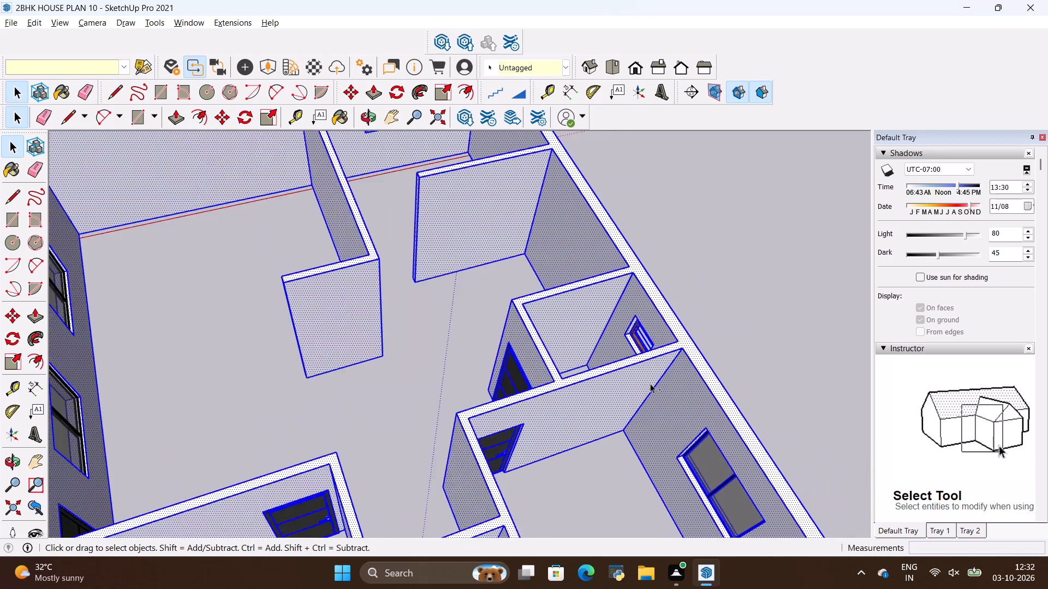
pyautogui.keyDown('ctrl'); pyautogui.scroll(-7, 650, 383); pyautogui.keyUp('ctrl')
pyautogui.keyDown('ctrl'); pyautogui.click(480, 191); pyautogui.keyUp('ctrl')
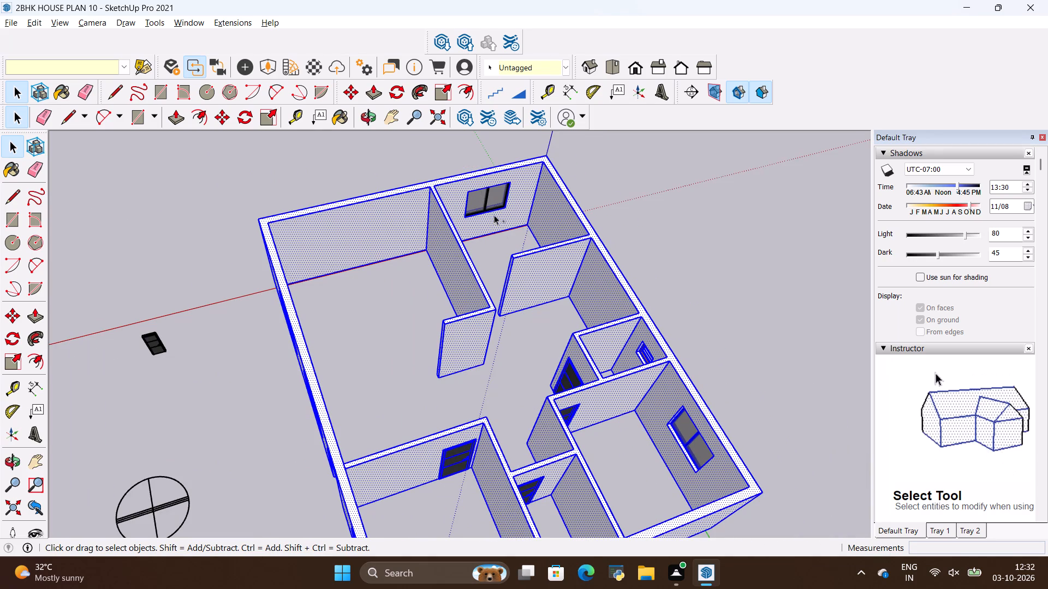
pyautogui.keyDown('ctrl'); pyautogui.click(492, 197); pyautogui.keyUp('ctrl')
pyautogui.keyDown('ctrl'); pyautogui.scroll(-5, 484, 232); pyautogui.keyUp('ctrl')
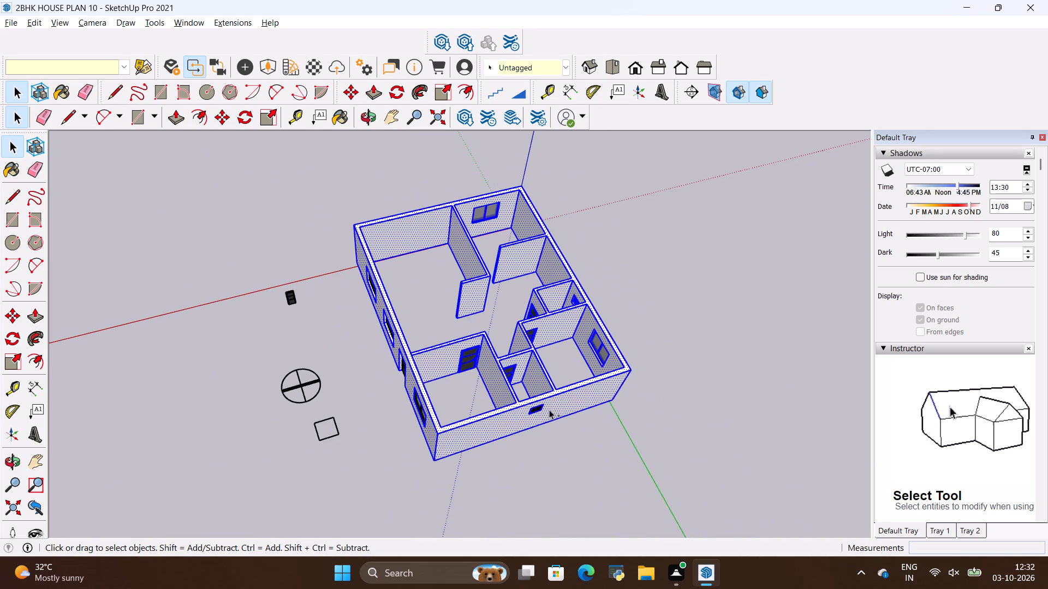
pyautogui.keyDown('ctrl'); pyautogui.moveTo(484, 407); pyautogui.dragTo(665, 305, button='middle'); pyautogui.keyUp('ctrl')
pyautogui.keyDown('ctrl'); pyautogui.middleClick(515, 407); pyautogui.keyUp('ctrl')
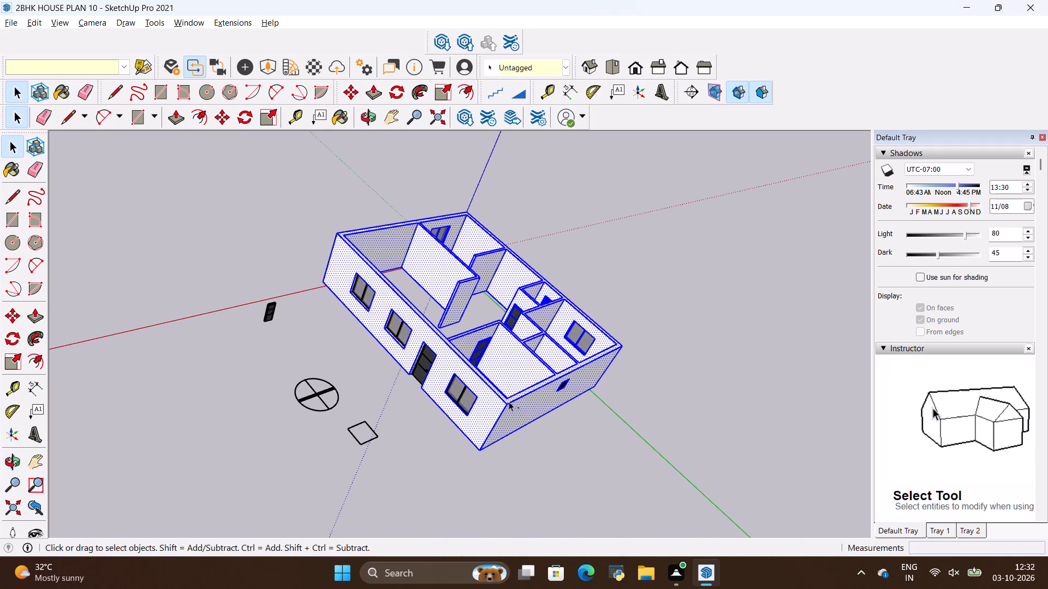
pyautogui.keyDown('ctrl'); pyautogui.click(461, 396); pyautogui.keyUp('ctrl')
pyautogui.keyDown('ctrl'); pyautogui.click(419, 369); pyautogui.keyUp('ctrl')
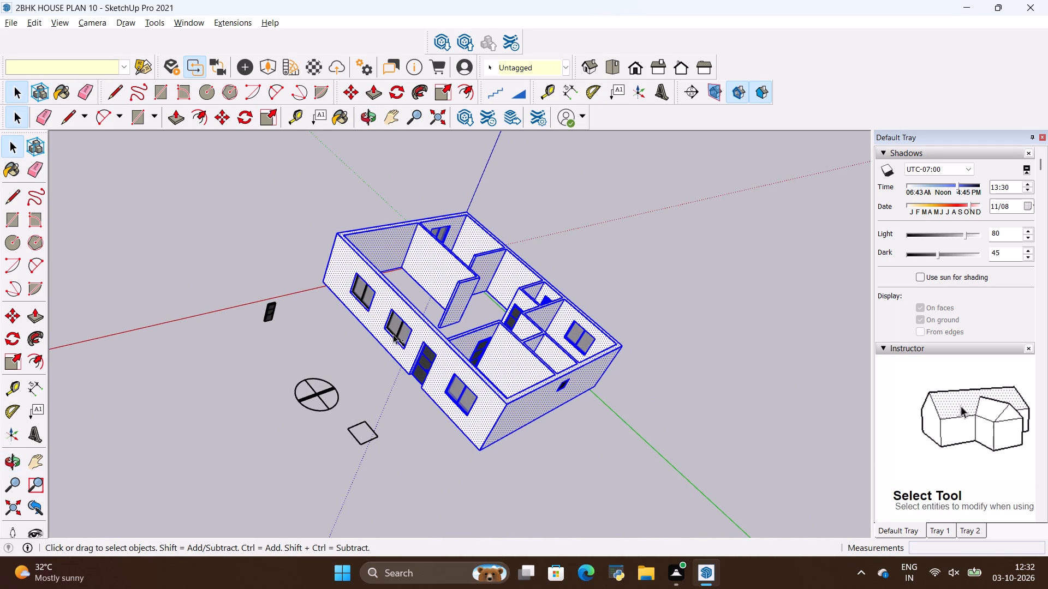
pyautogui.keyDown('ctrl'); pyautogui.click(402, 330); pyautogui.keyUp('ctrl')
pyautogui.keyDown('ctrl'); pyautogui.click(352, 286); pyautogui.keyUp('ctrl')
pyautogui.keyDown('ctrl'); pyautogui.click(362, 294); pyautogui.keyUp('ctrl')
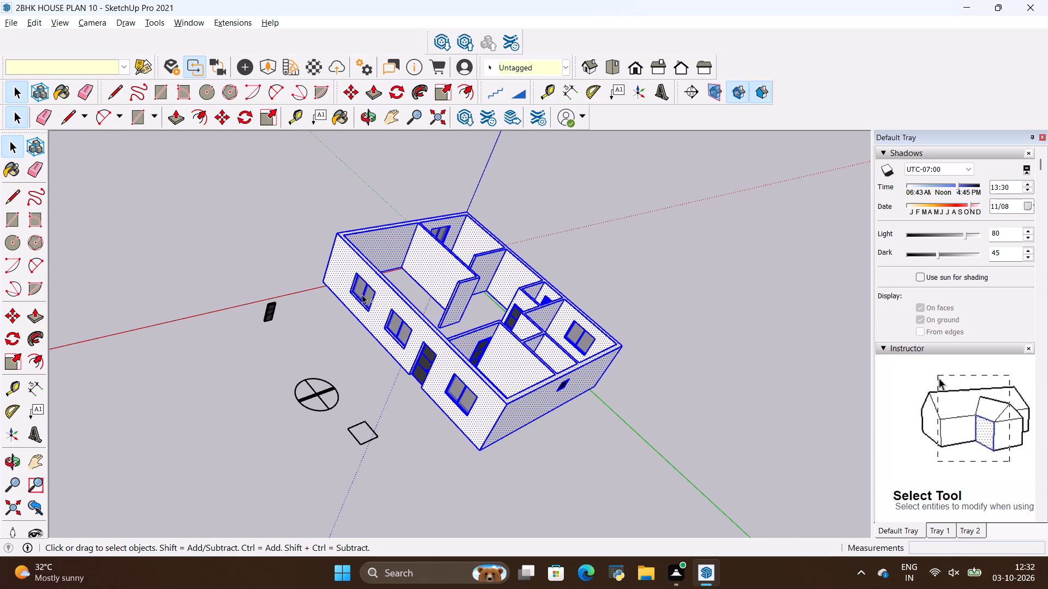
pyautogui.rightClick(362, 296)
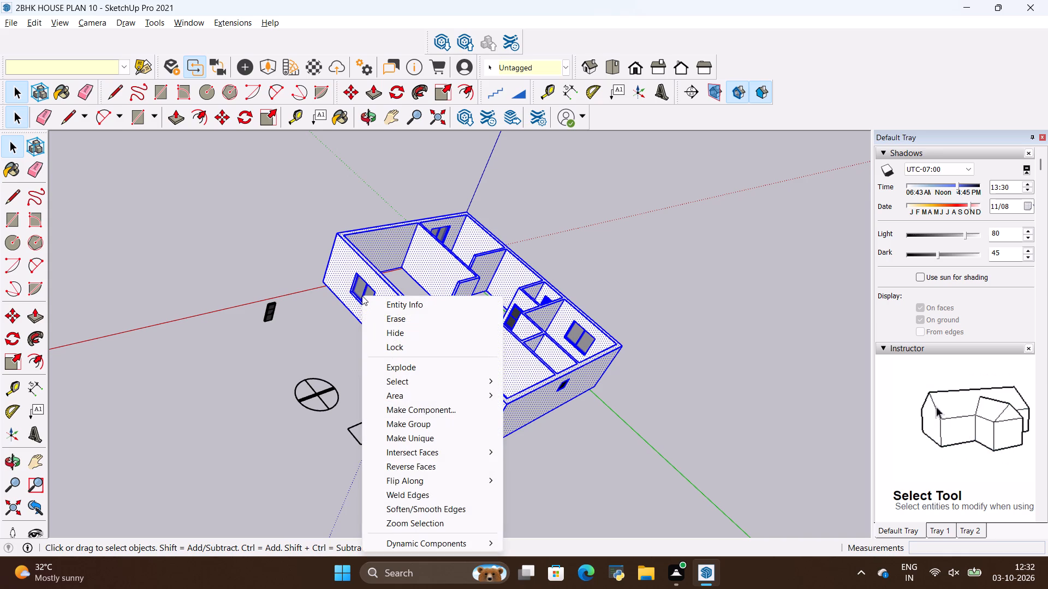
pyautogui.click(426, 428)
# Draw a 31' 1" by 40' rectangle over the wall tops between diagonally opposite outer corners of the house.
pyautogui.moveTo(614, 384); pyautogui.dragTo(389, 297, button='middle')
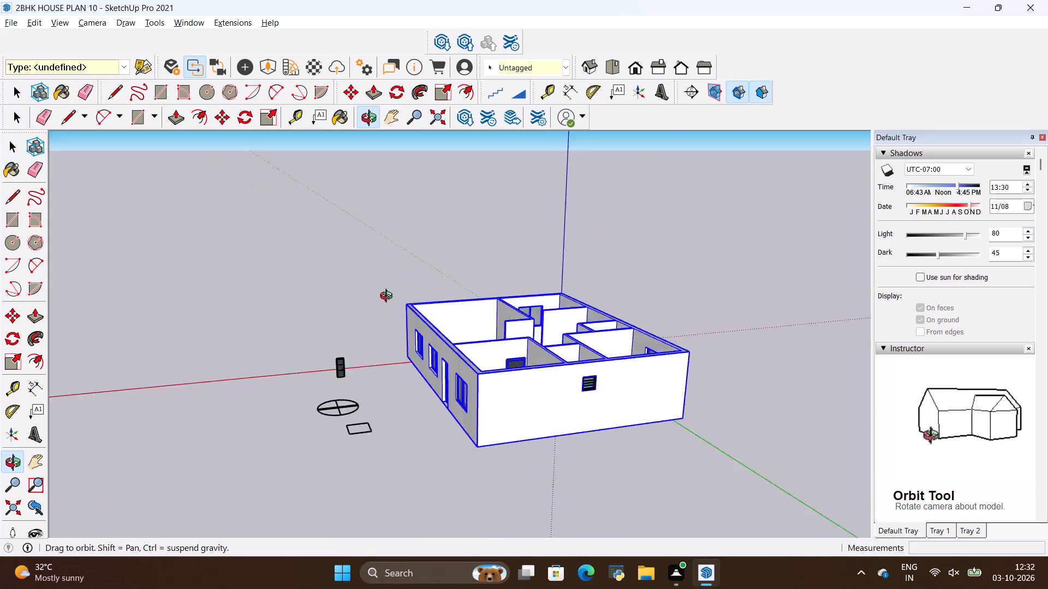
pyautogui.moveTo(389, 297); pyautogui.dragTo(179, 320, button='middle')
pyautogui.moveTo(617, 324); pyautogui.dragTo(807, 460, button='middle')
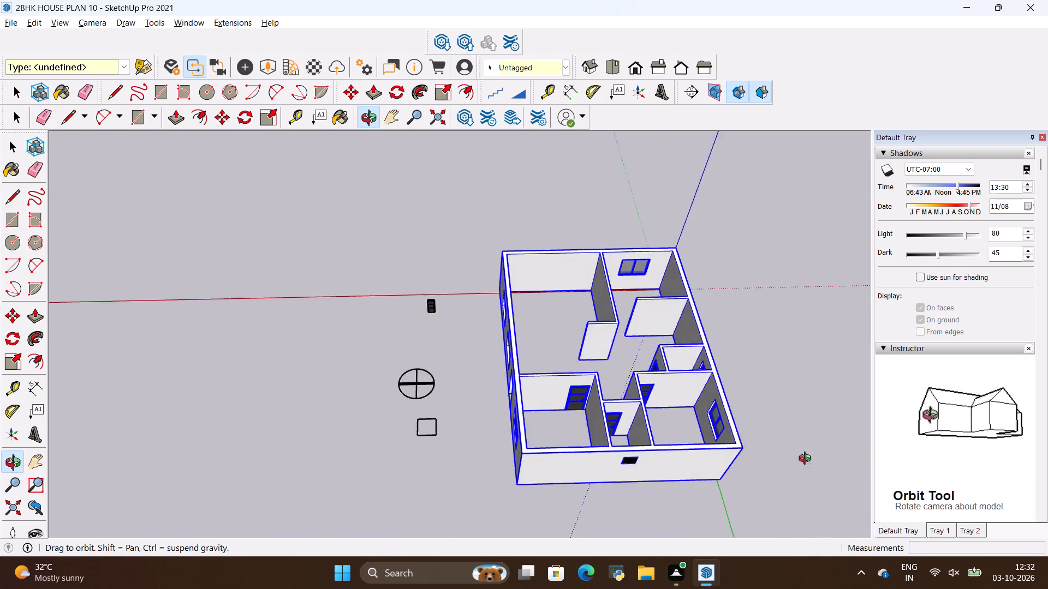
pyautogui.moveTo(807, 460); pyautogui.dragTo(845, 431, button='middle')
pyautogui.press('space')
pyautogui.click(669, 459)
pyautogui.moveTo(650, 437); pyautogui.dragTo(589, 454, button='middle')
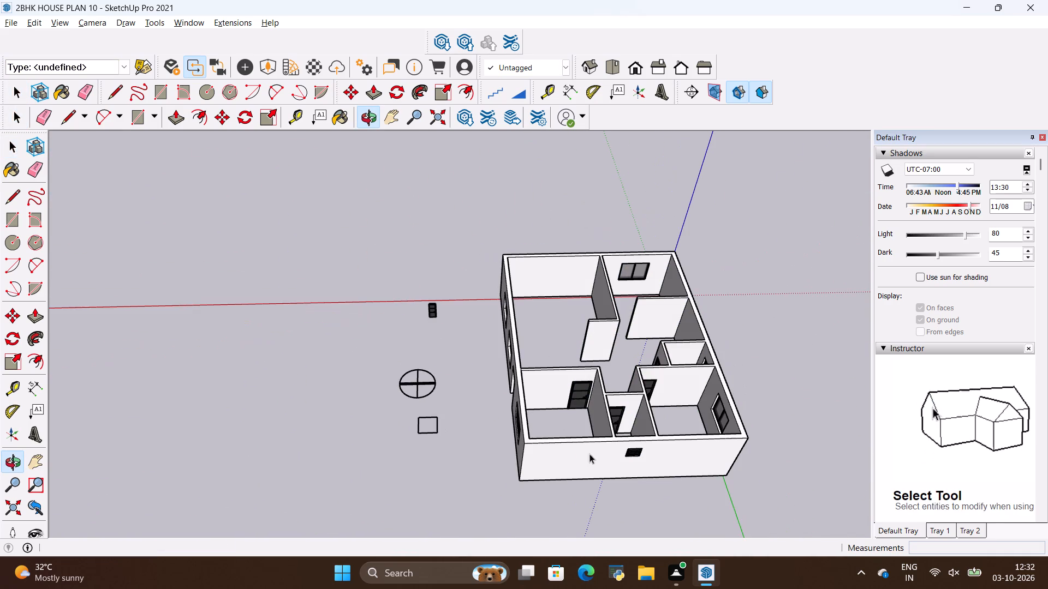
pyautogui.press('r')
pyautogui.press('r')
pyautogui.scroll(10, 517, 432)
pyautogui.scroll(-7, 495, 439)
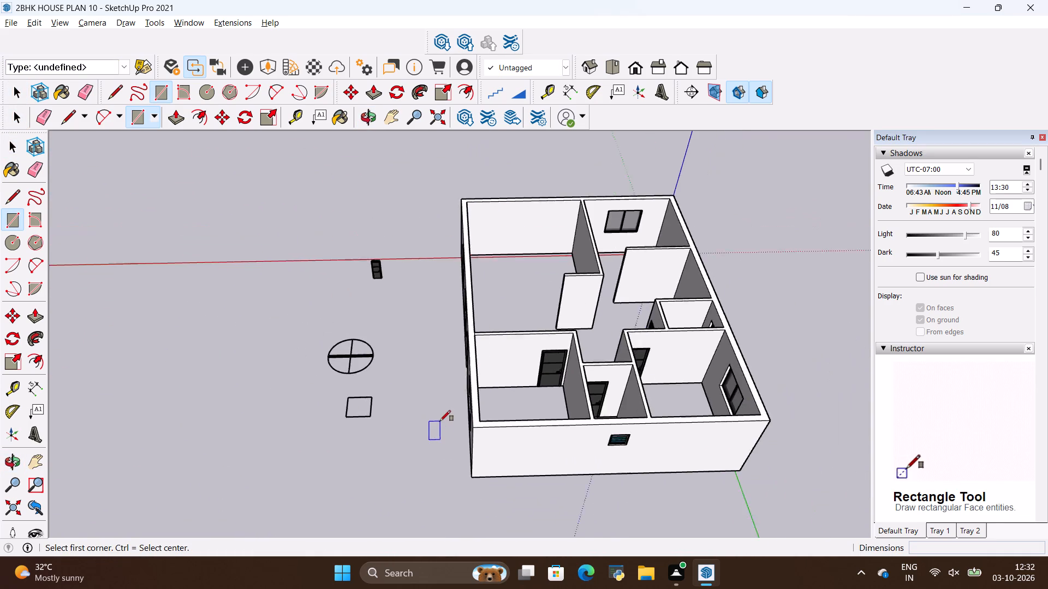
pyautogui.scroll(-1, 440, 421)
pyautogui.scroll(5, 467, 416)
pyautogui.click(473, 432)
pyautogui.scroll(-6, 406, 428)
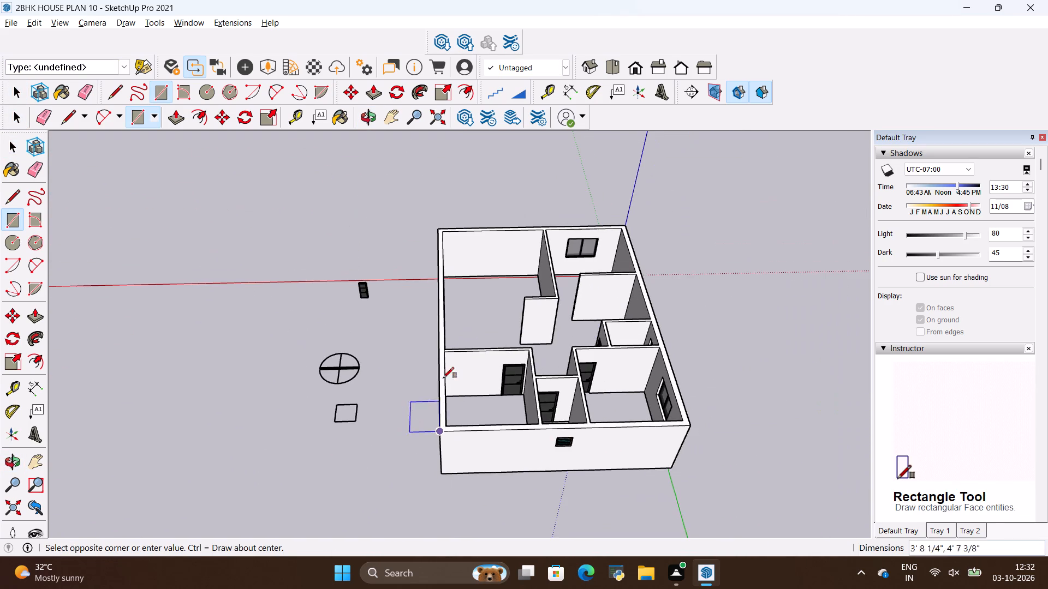
pyautogui.scroll(3, 612, 215)
pyautogui.click(628, 229)
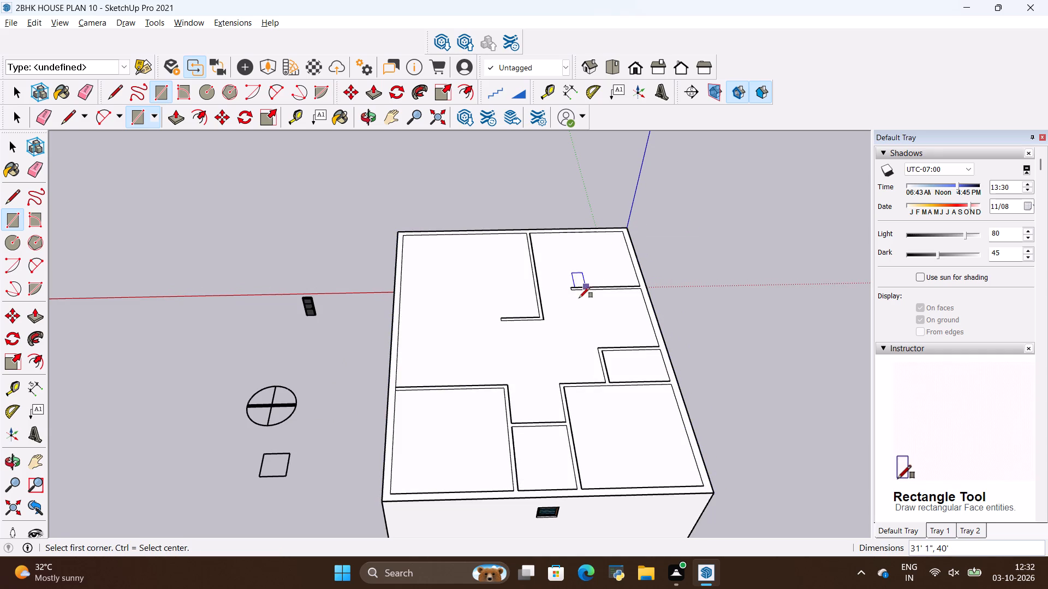
# Push/Pull the rectangle covering the house up 9" into a slab.
pyautogui.scroll(-3, 571, 314)
pyautogui.press('p')
pyautogui.click(551, 347)
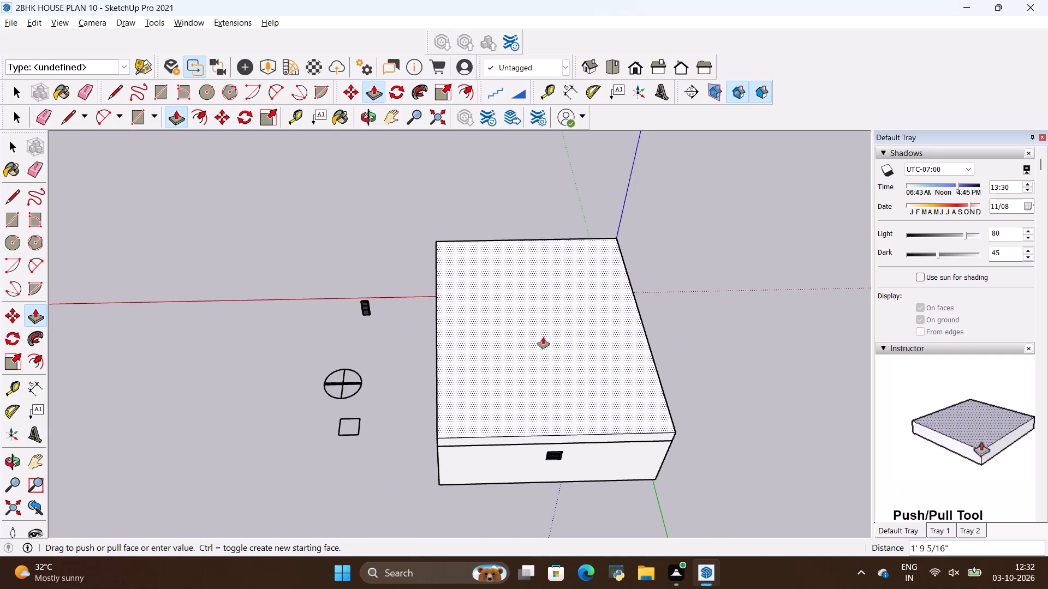
pyautogui.press('BackSpace')
pyautogui.press('9')
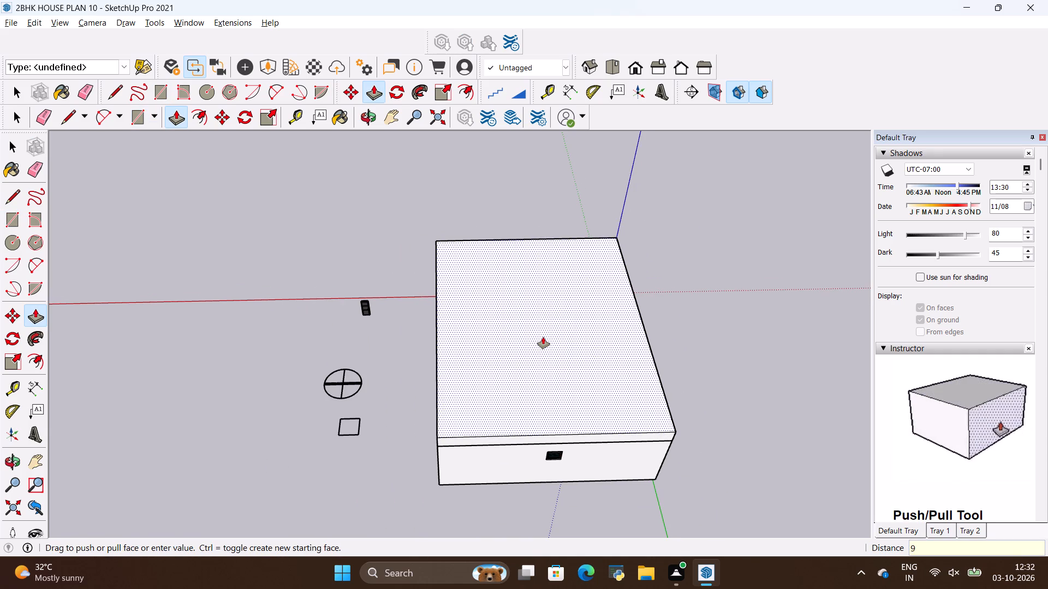
pyautogui.hotkey('shift', '"')
pyautogui.press('Return')
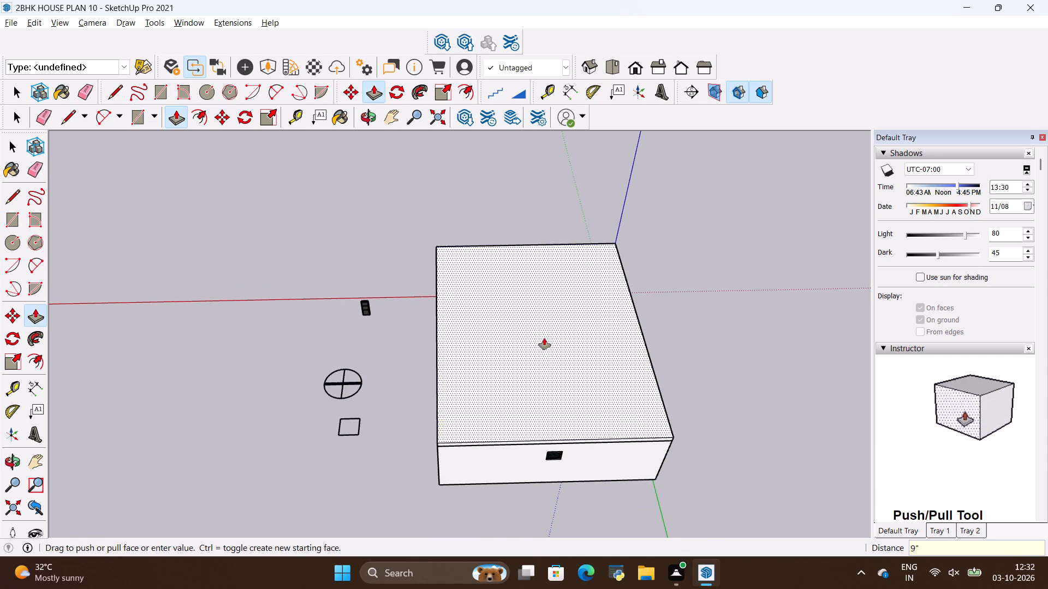
# Make the whole 9" slab a group of its own.
pyautogui.press('space')
pyautogui.tripleClick(544, 358)
pyautogui.tripleClick(544, 358)
pyautogui.tripleClick(544, 358)
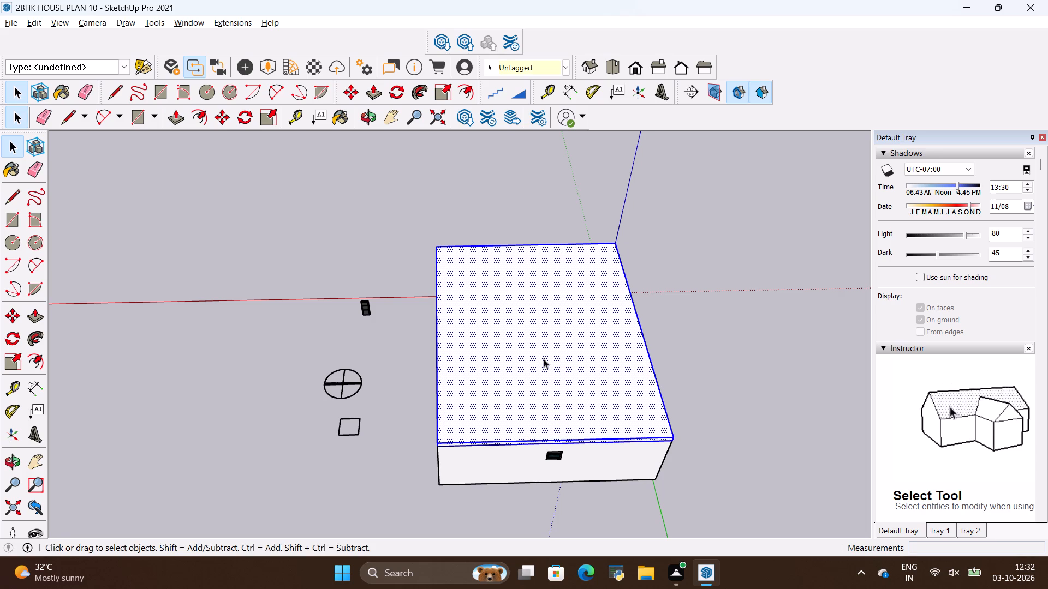
pyautogui.rightClick(544, 359)
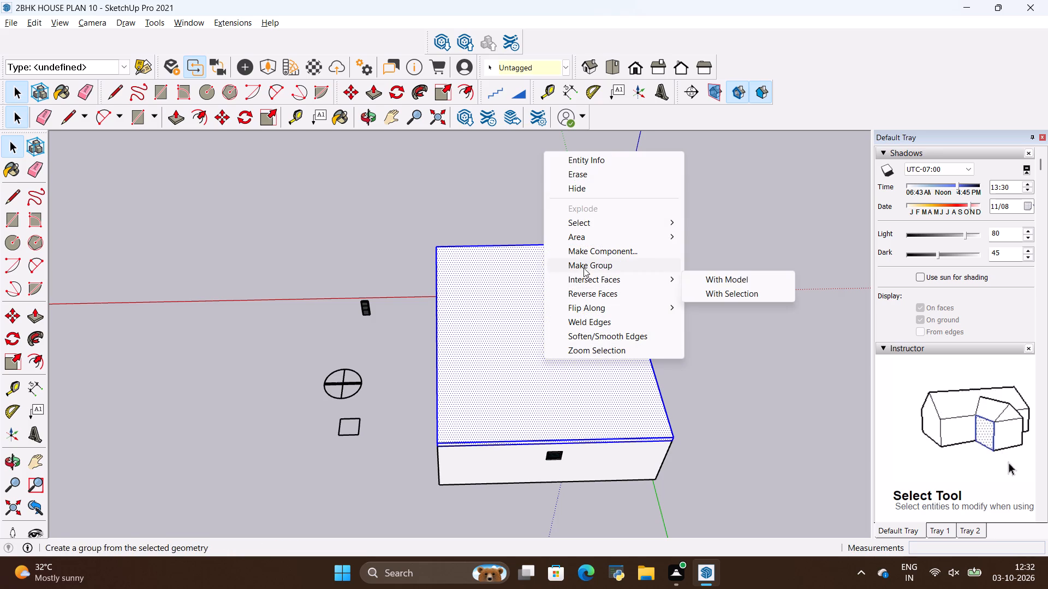
pyautogui.click(583, 268)
# Move the slab group 10' 9" down from the wall tops so its top corner meets the walls' bottom outer corner.
pyautogui.scroll(-3, 509, 424)
pyautogui.moveTo(458, 456); pyautogui.dragTo(513, 327, button='middle')
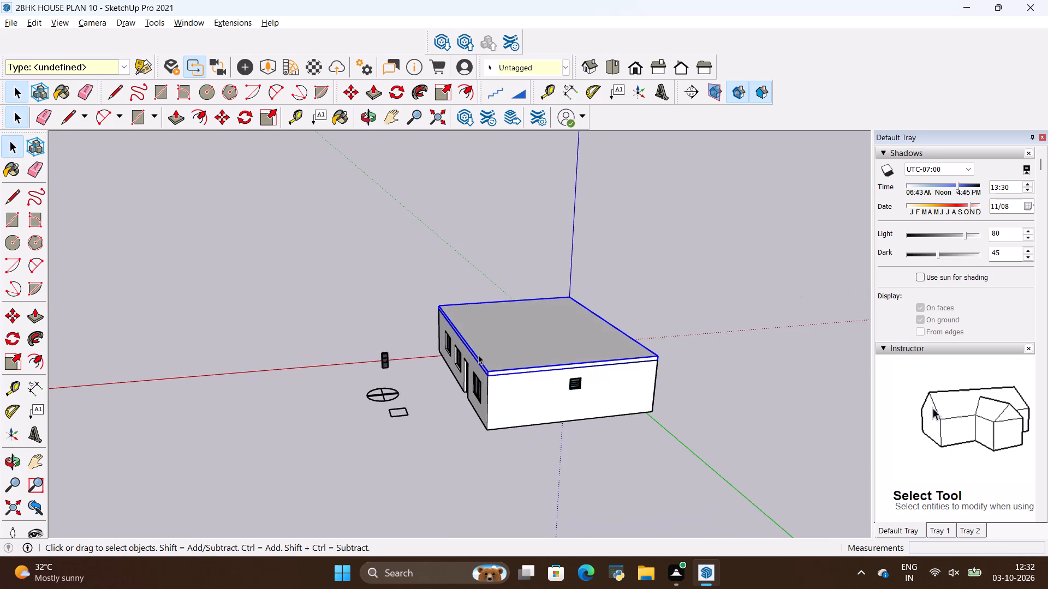
pyautogui.scroll(8, 466, 372)
pyautogui.press('m')
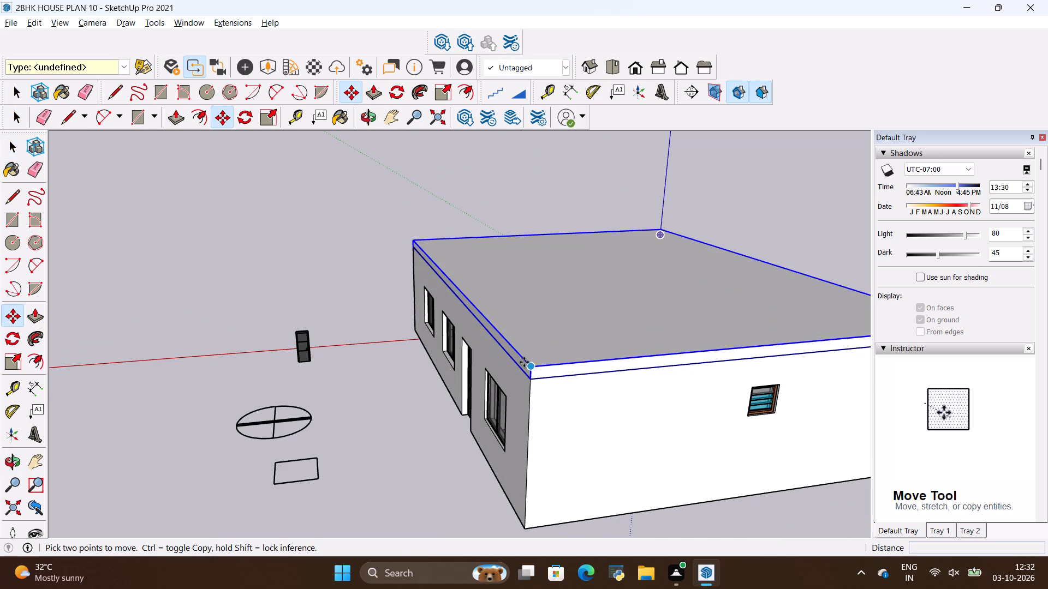
pyautogui.click(526, 363)
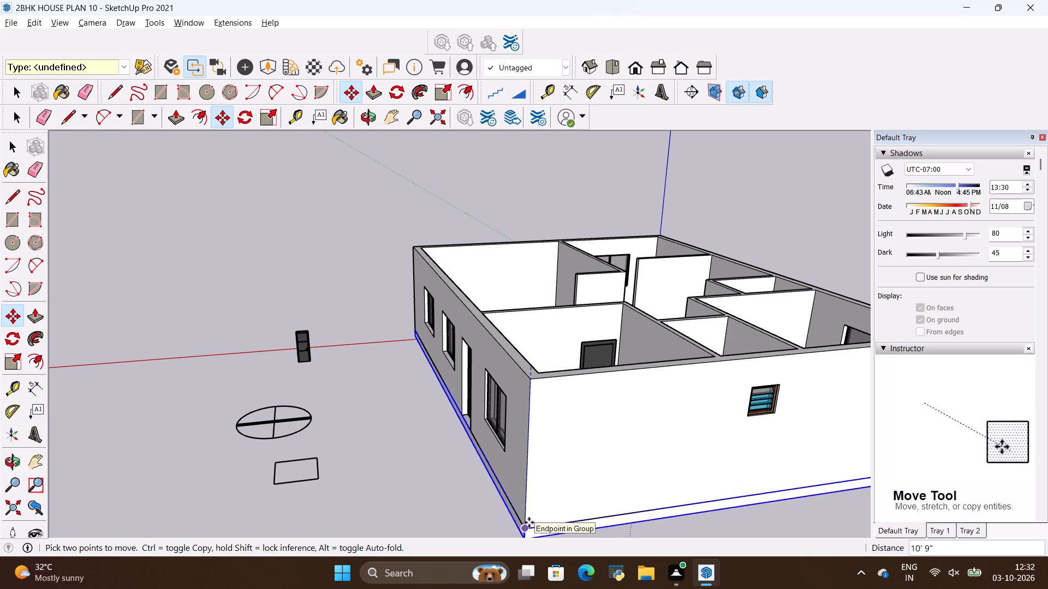
pyautogui.click(527, 530)
pyautogui.scroll(-4, 488, 450)
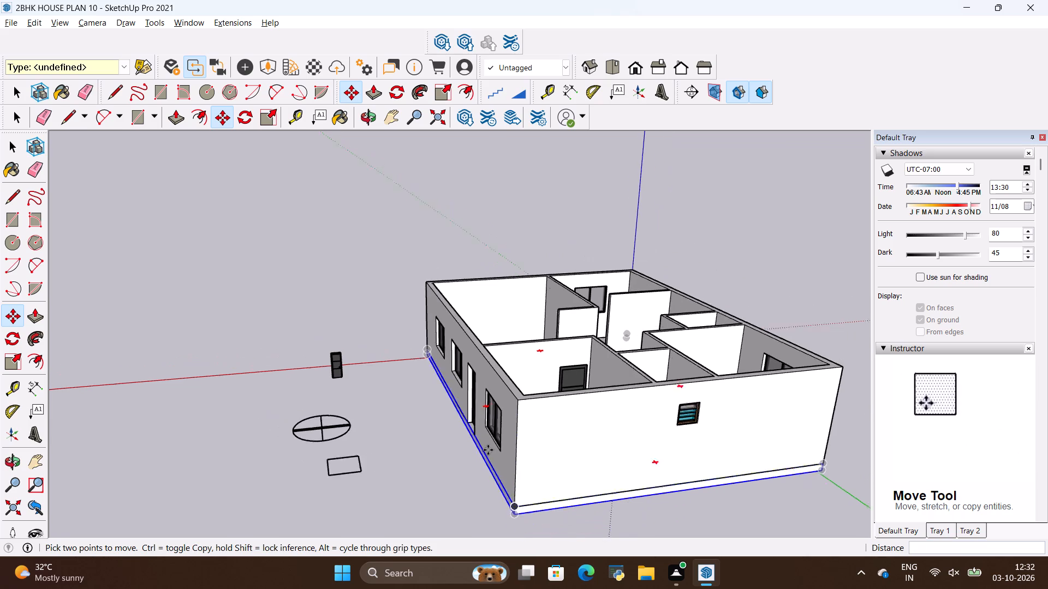
pyautogui.press('Escape')
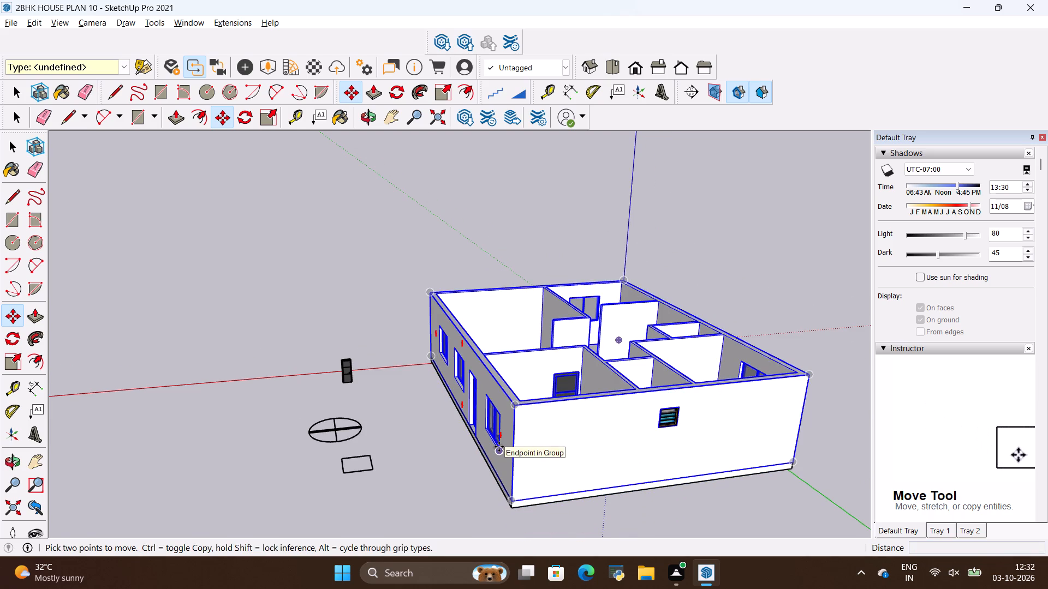
# Examine the rooms and the floor slab beneath the walls from above.
pyautogui.scroll(-4, 526, 440)
pyautogui.moveTo(586, 440); pyautogui.dragTo(538, 485, button='middle')
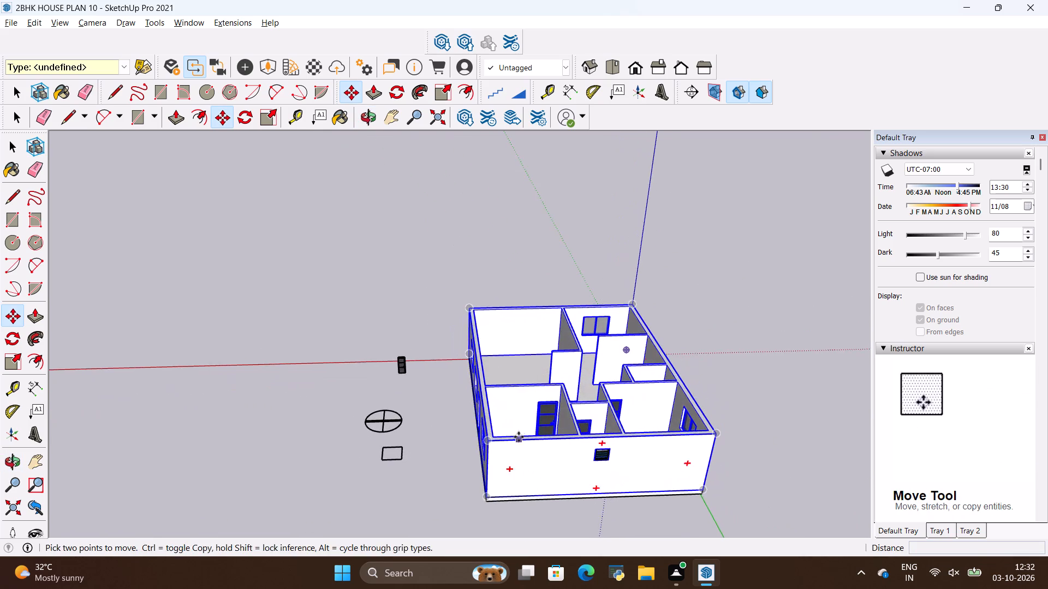
pyautogui.scroll(-3, 519, 434)
pyautogui.moveTo(581, 423); pyautogui.dragTo(650, 525, button='middle')
pyautogui.moveTo(588, 396); pyautogui.dragTo(565, 462, button='middle')
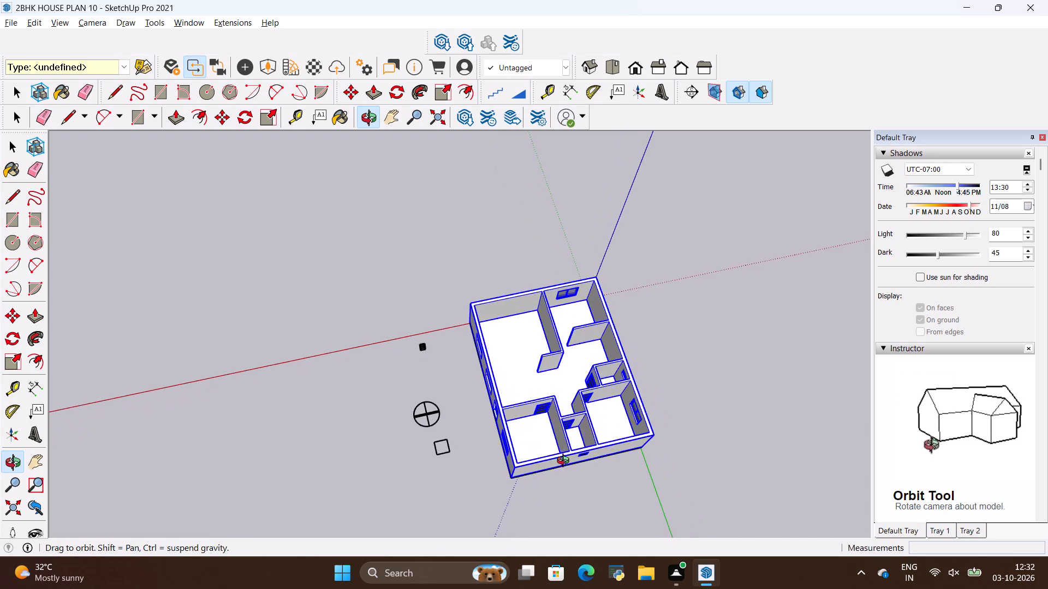
pyautogui.moveTo(565, 462); pyautogui.dragTo(564, 462, button='middle')
pyautogui.scroll(5, 544, 441)
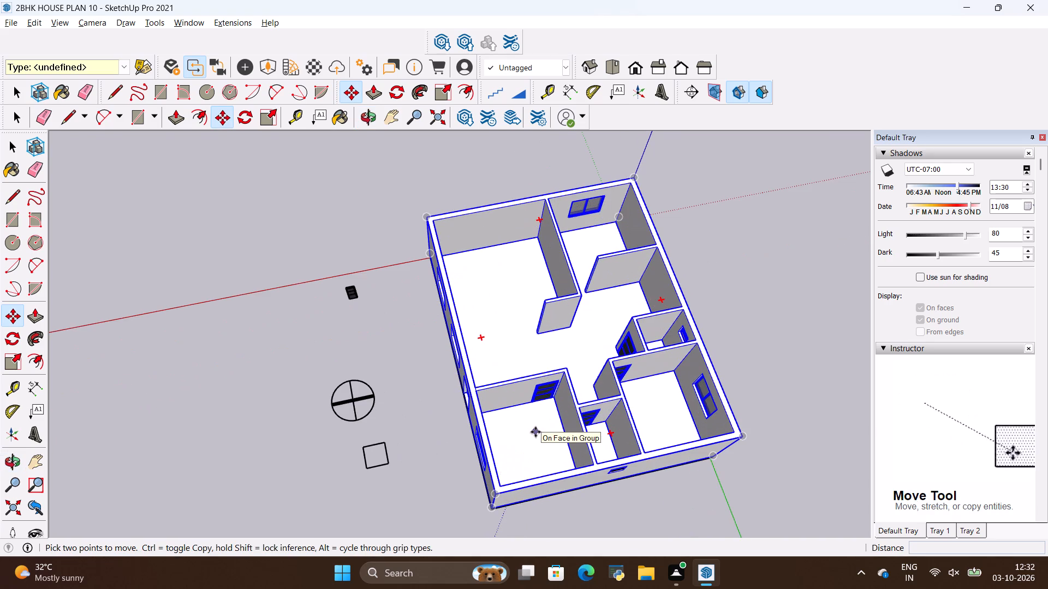
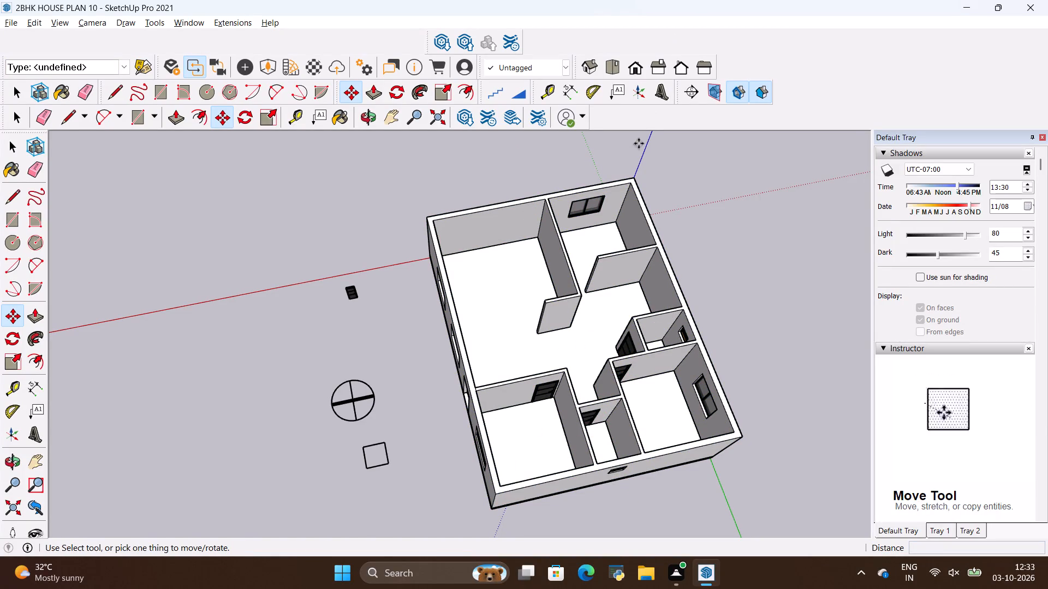
# Examine the house model from several sides, checking the rooms, exterior walls, doors and windows.
pyautogui.scroll(-3, 483, 225)
pyautogui.scroll(2, 534, 194)
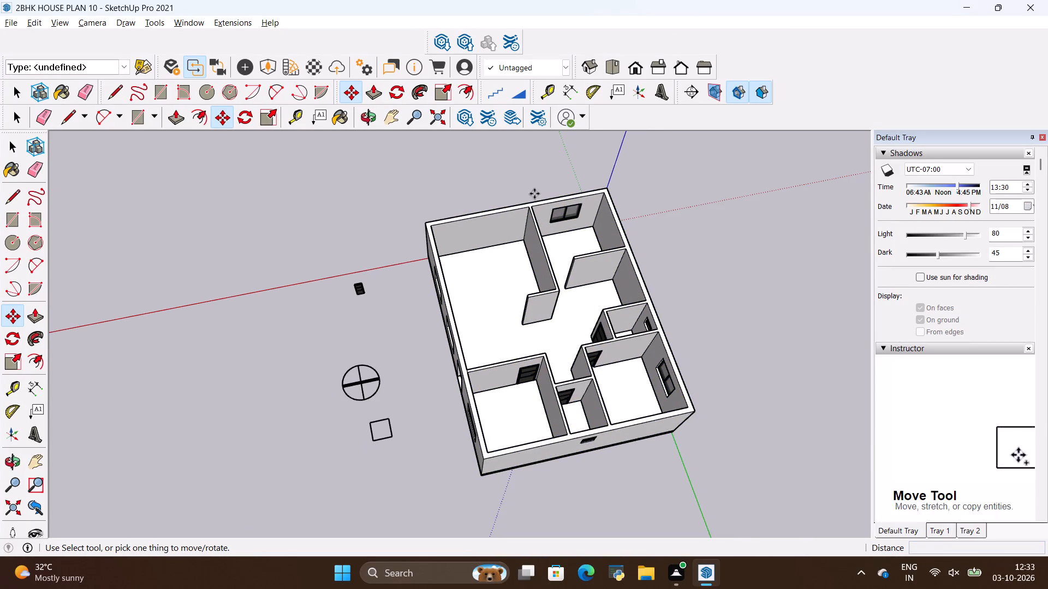
pyautogui.press('space')
pyautogui.click(536, 183)
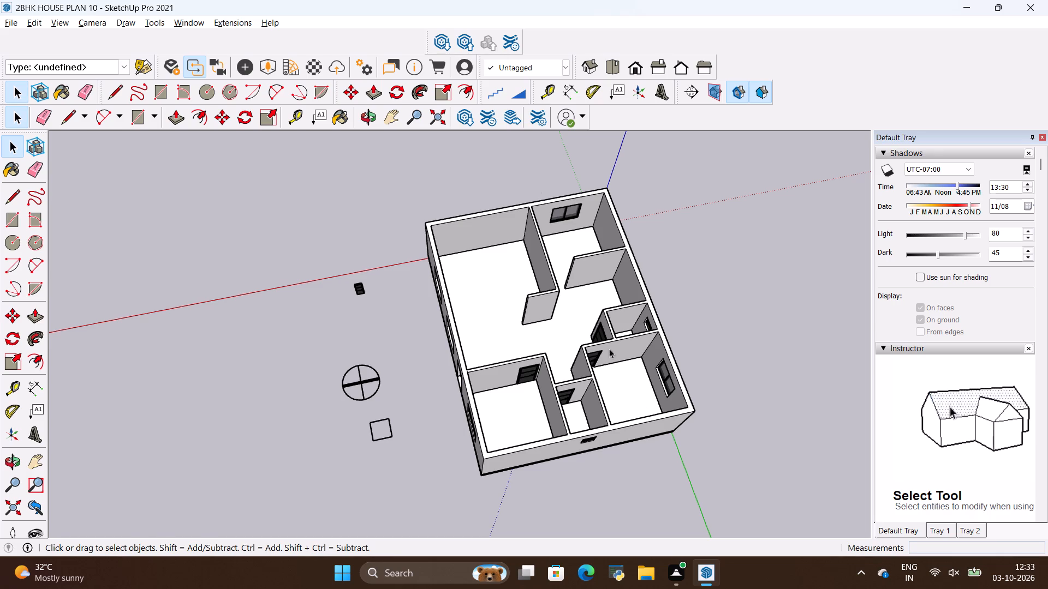
pyautogui.moveTo(608, 343); pyautogui.dragTo(623, 229, button='middle')
pyautogui.moveTo(597, 305); pyautogui.dragTo(462, 340, button='middle')
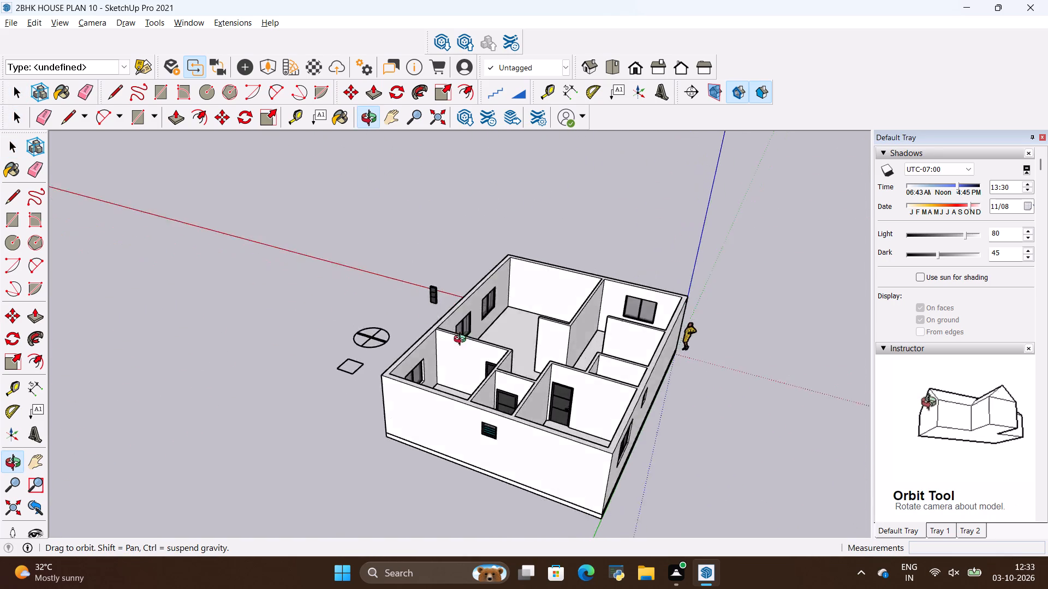
pyautogui.moveTo(462, 340); pyautogui.dragTo(728, 310, button='middle')
pyautogui.moveTo(312, 285); pyautogui.dragTo(222, 308, button='middle')
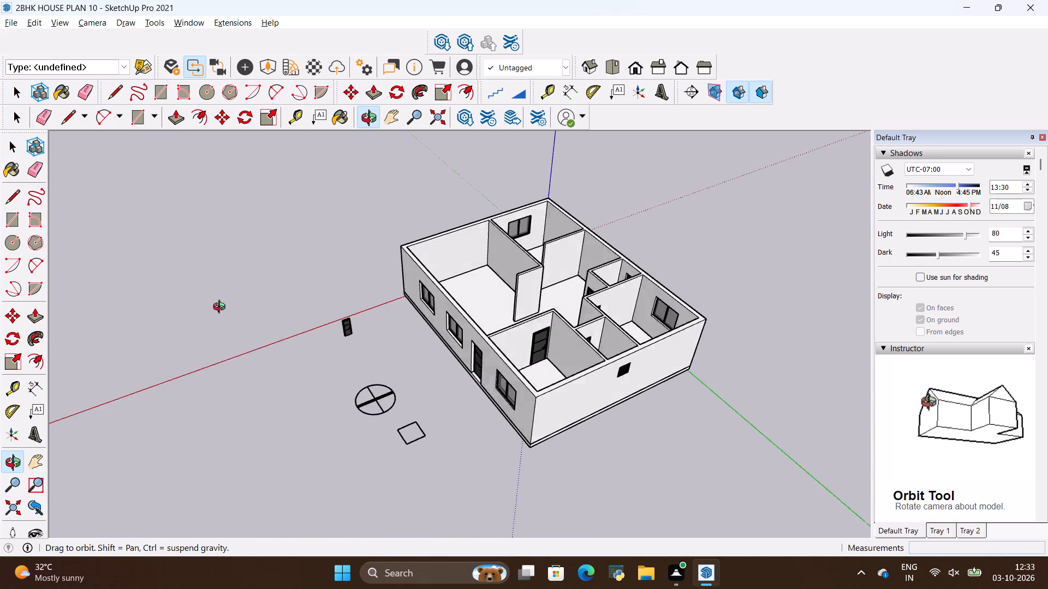
pyautogui.moveTo(222, 308); pyautogui.dragTo(221, 308, button='middle')
pyautogui.moveTo(440, 366); pyautogui.dragTo(300, 295, button='middle')
pyautogui.scroll(-4, 297, 294)
pyautogui.scroll(4, 700, 305)
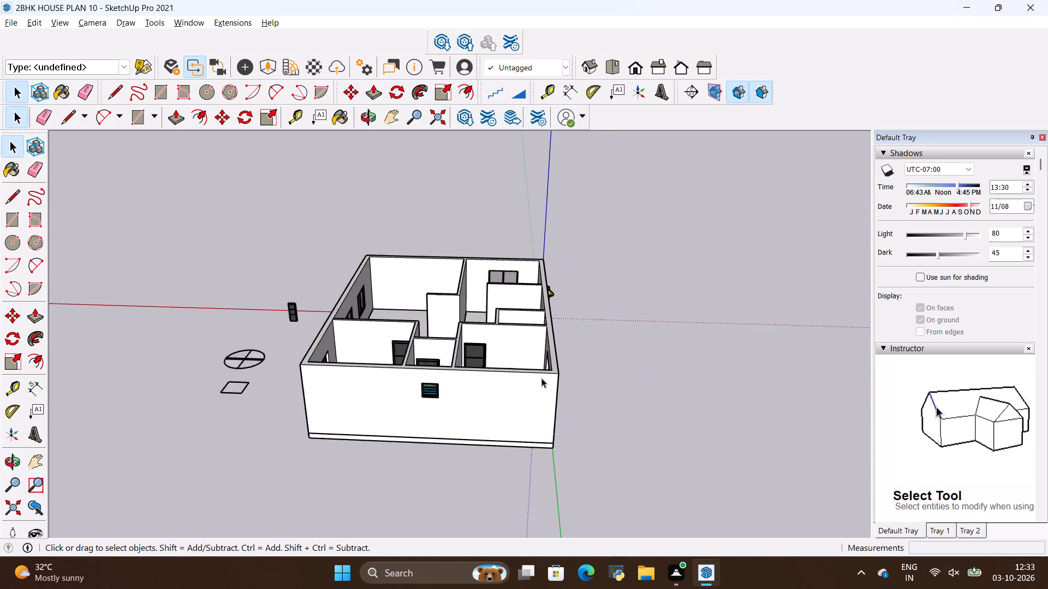
pyautogui.scroll(7, 541, 378)
pyautogui.moveTo(391, 341); pyautogui.dragTo(557, 311, button='middle')
pyautogui.scroll(-3, 478, 299)
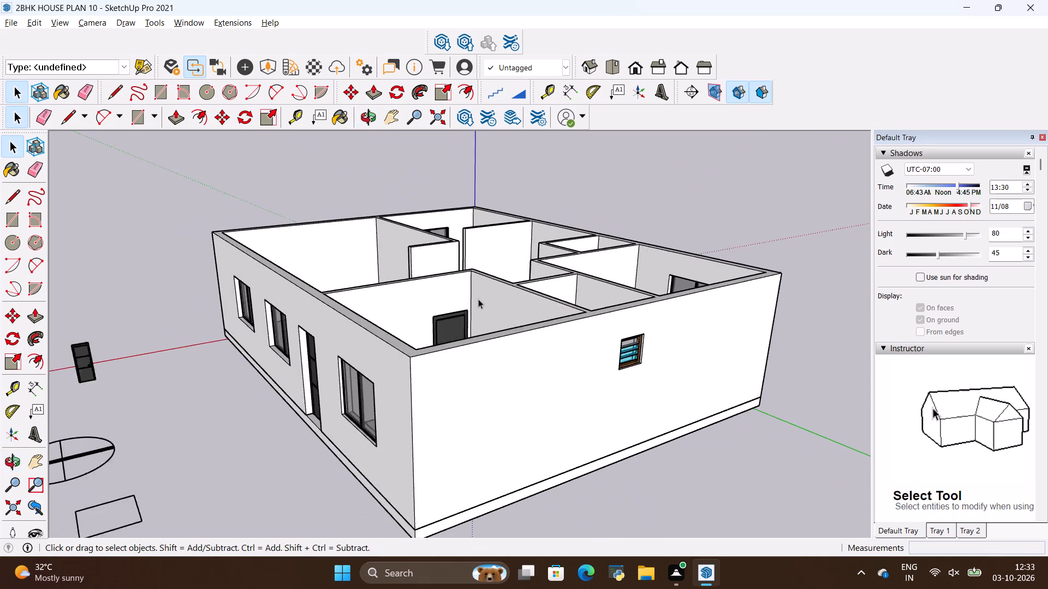
pyautogui.scroll(-3, 478, 299)
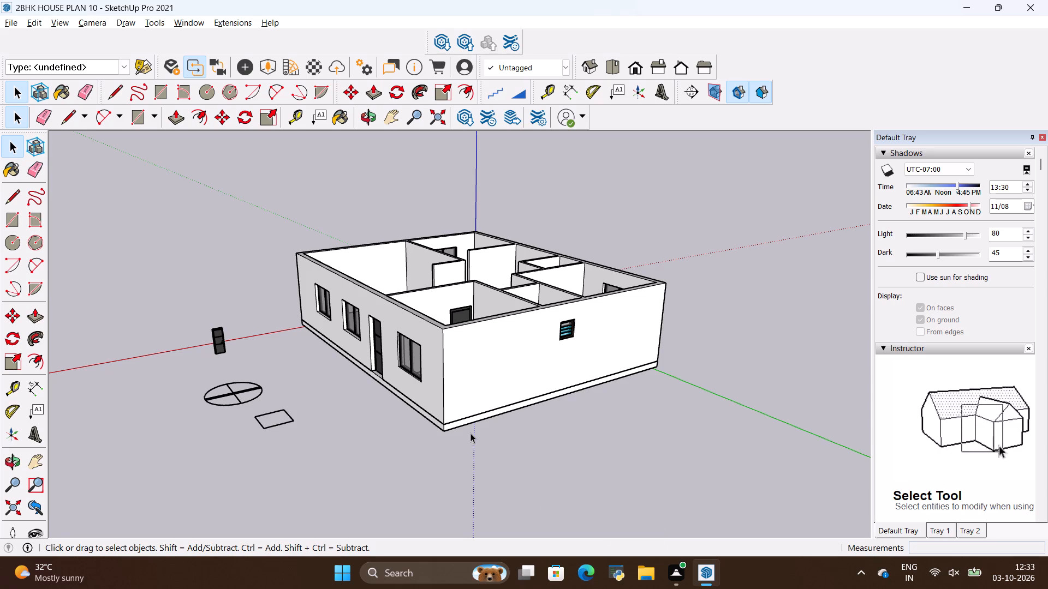
pyautogui.moveTo(468, 356); pyautogui.dragTo(437, 478, button='middle')
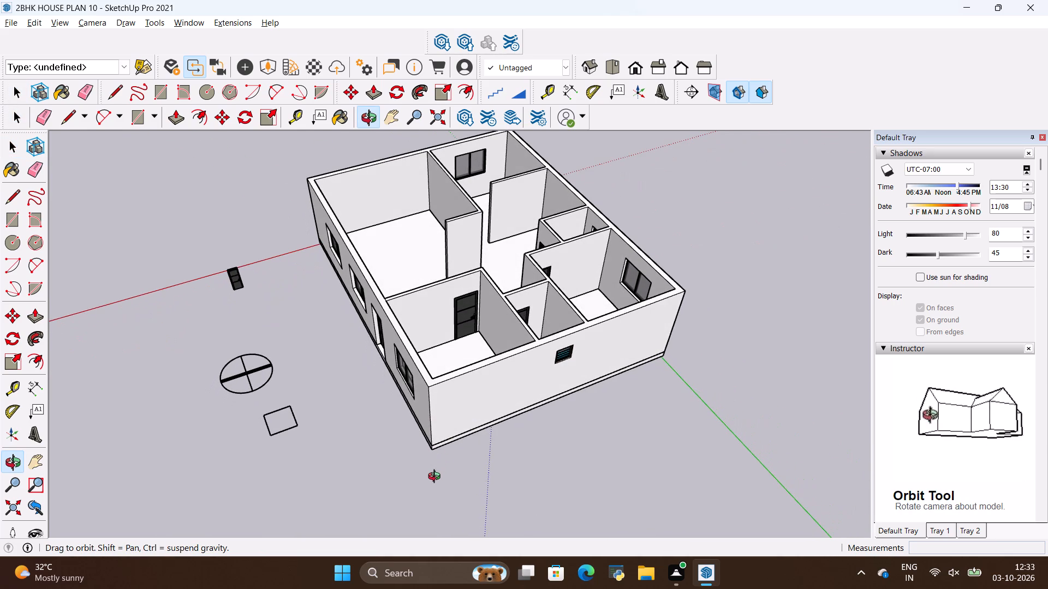
pyautogui.moveTo(437, 478); pyautogui.dragTo(556, 459, button='middle')
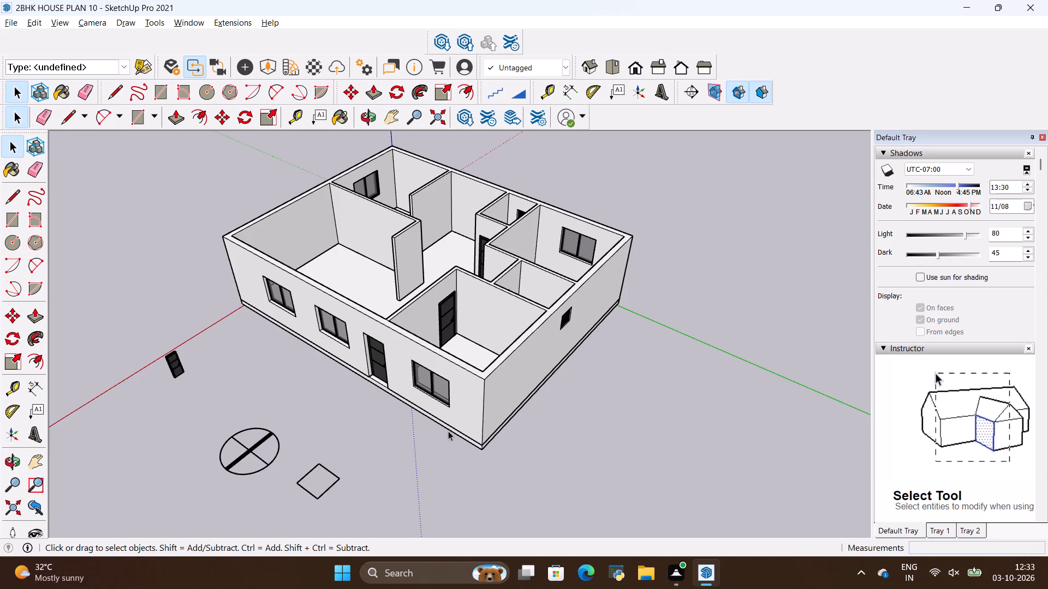
# Open the floor group and paint the house floor face with Carrera Marble from the Stone materials.
pyautogui.scroll(-4, 448, 431)
pyautogui.scroll(12, 378, 314)
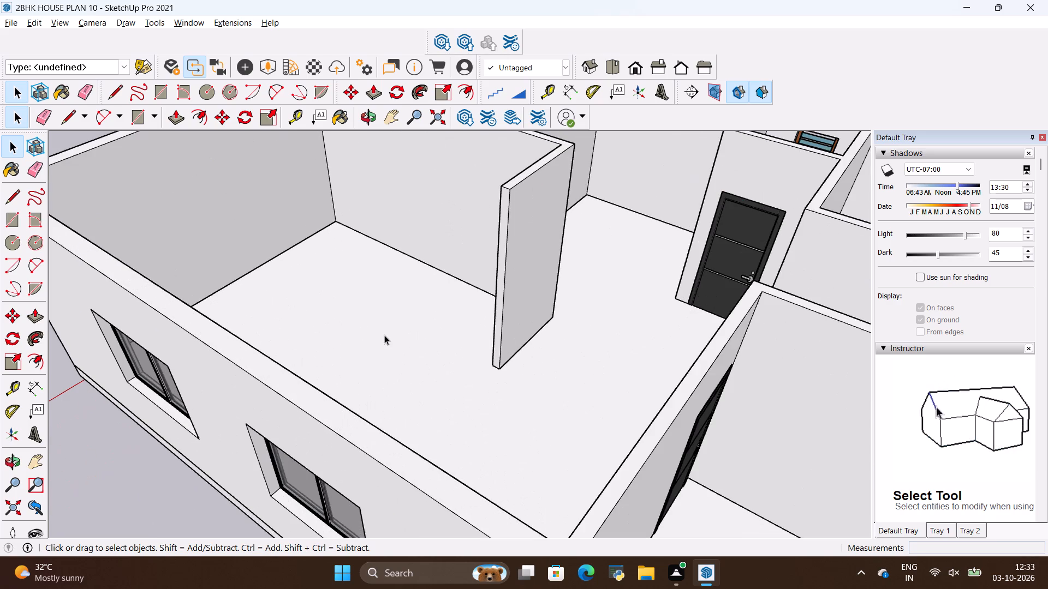
pyautogui.doubleClick(440, 362)
pyautogui.click(440, 362)
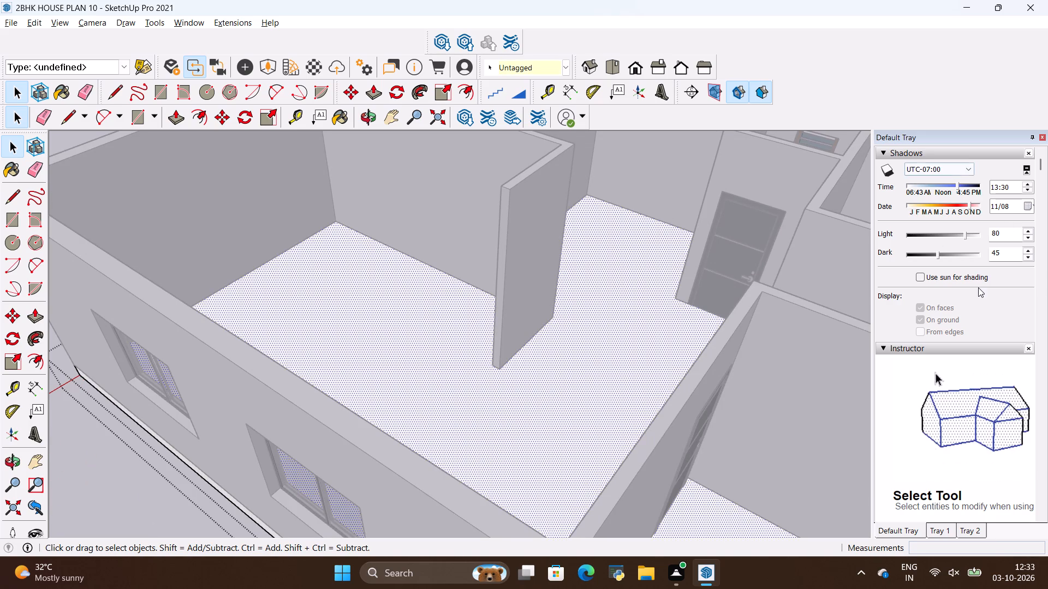
pyautogui.scroll(7, 978, 287)
pyautogui.scroll(-8, 1023, 269)
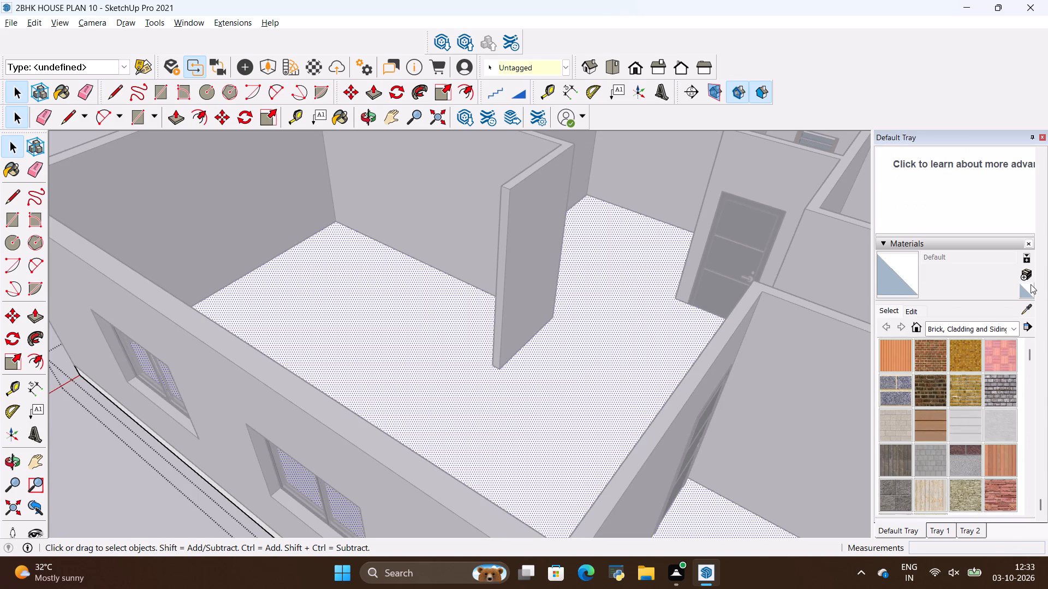
pyautogui.scroll(-1, 1031, 284)
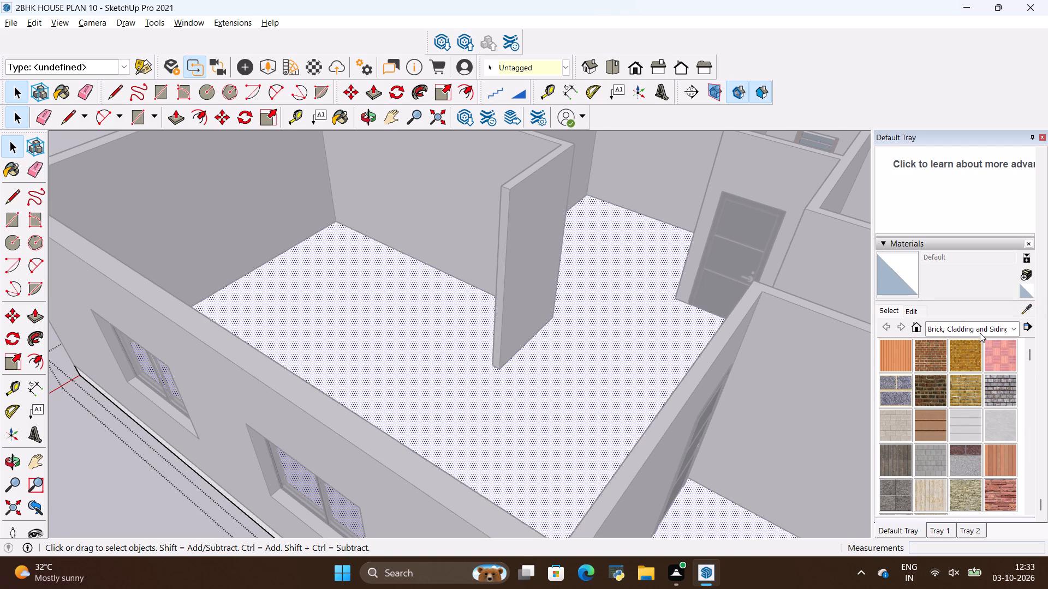
pyautogui.click(979, 333)
pyautogui.click(966, 448)
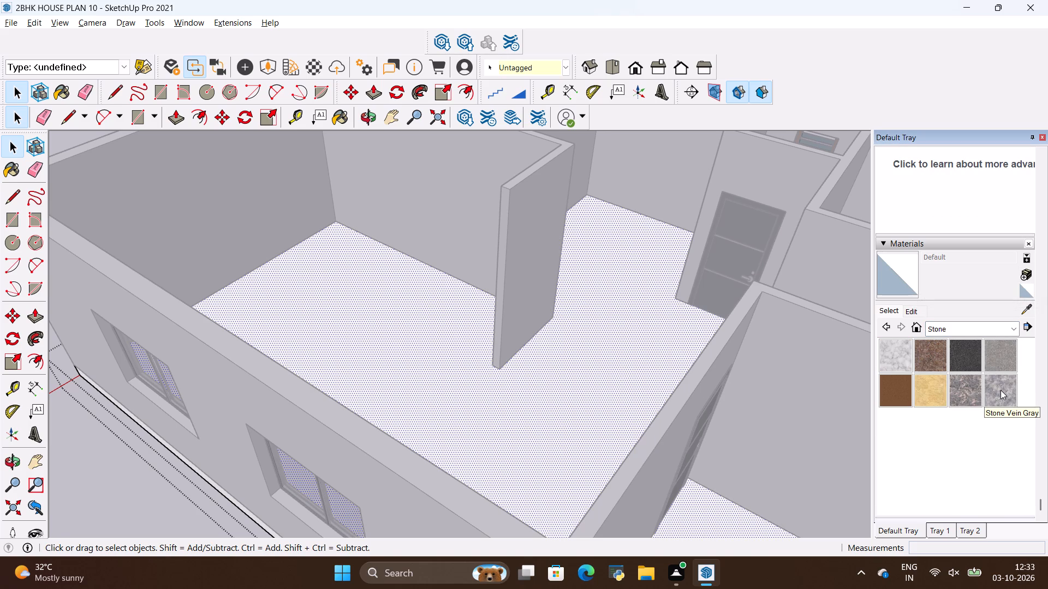
pyautogui.click(888, 352)
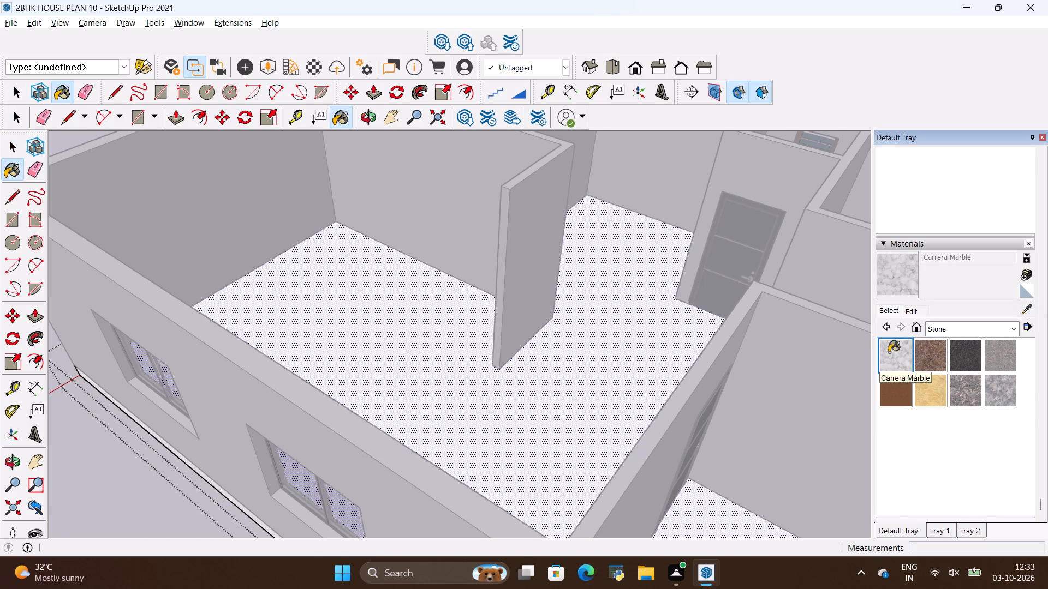
pyautogui.click(895, 274)
pyautogui.click(618, 379)
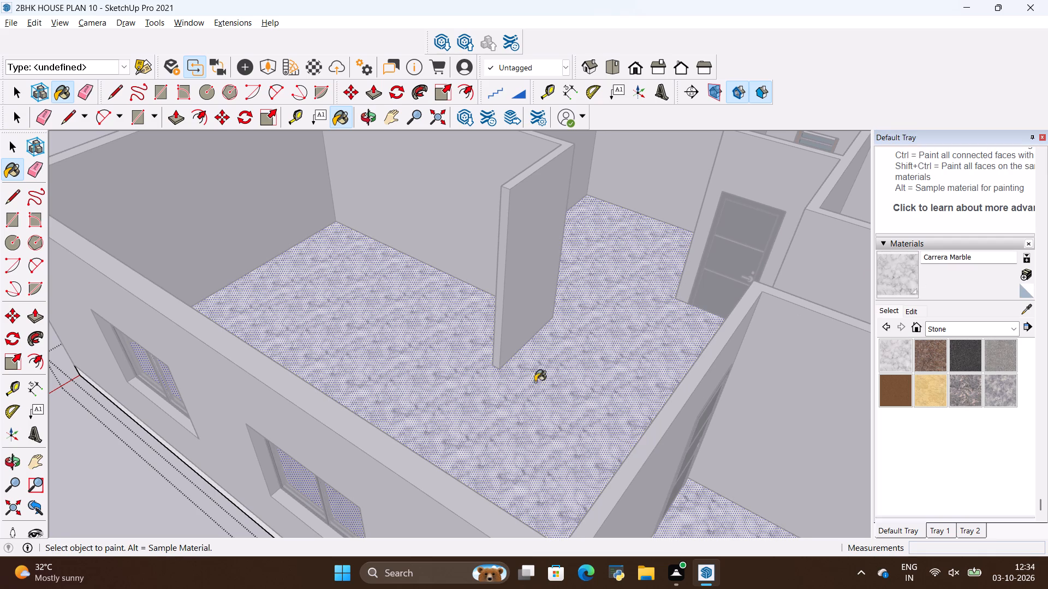
# Set the Carrera Marble texture width to 10' with proportions linked, and exit the floor group.
pyautogui.scroll(10, 529, 369)
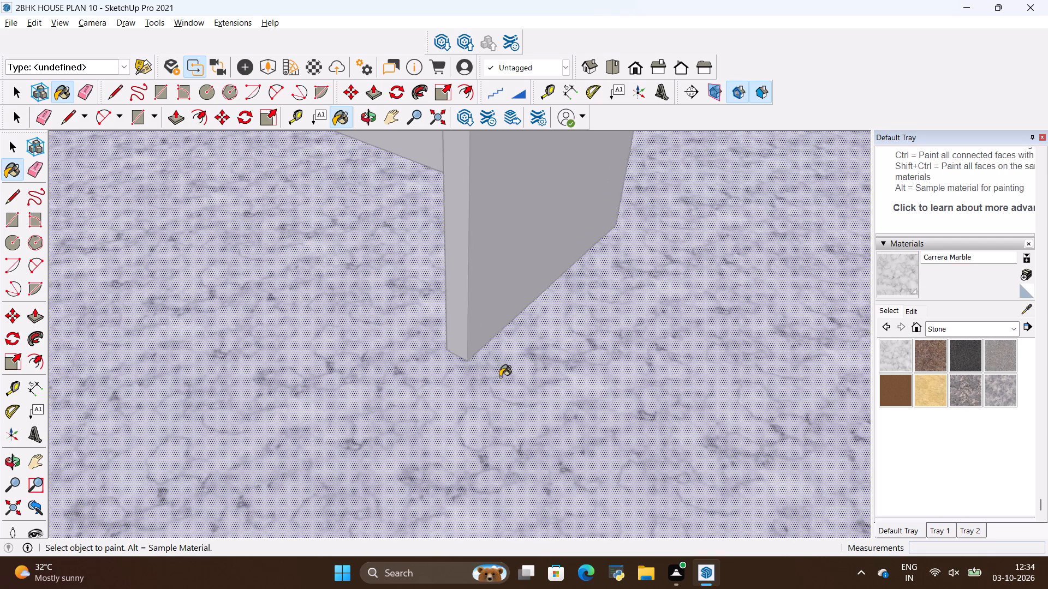
pyautogui.scroll(2, 500, 377)
pyautogui.scroll(-15, 500, 377)
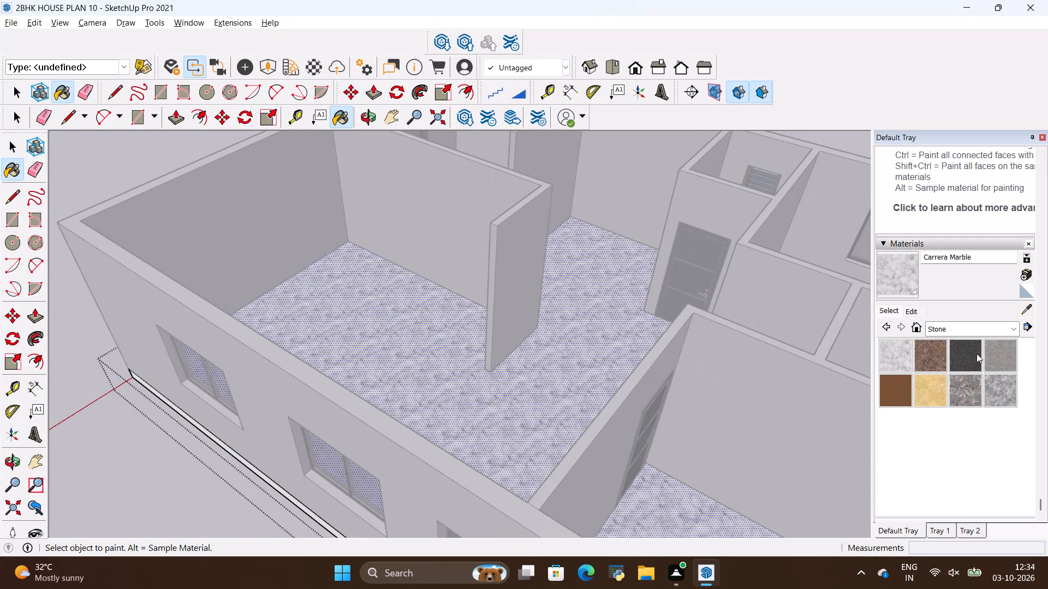
pyautogui.click(915, 310)
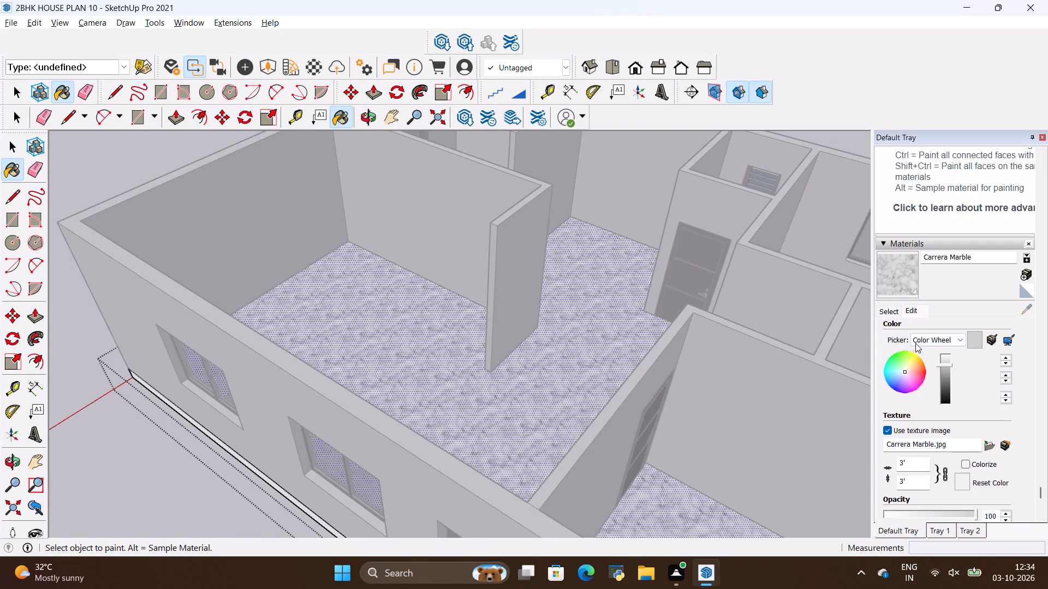
pyautogui.scroll(-1, 924, 393)
pyautogui.click(913, 448)
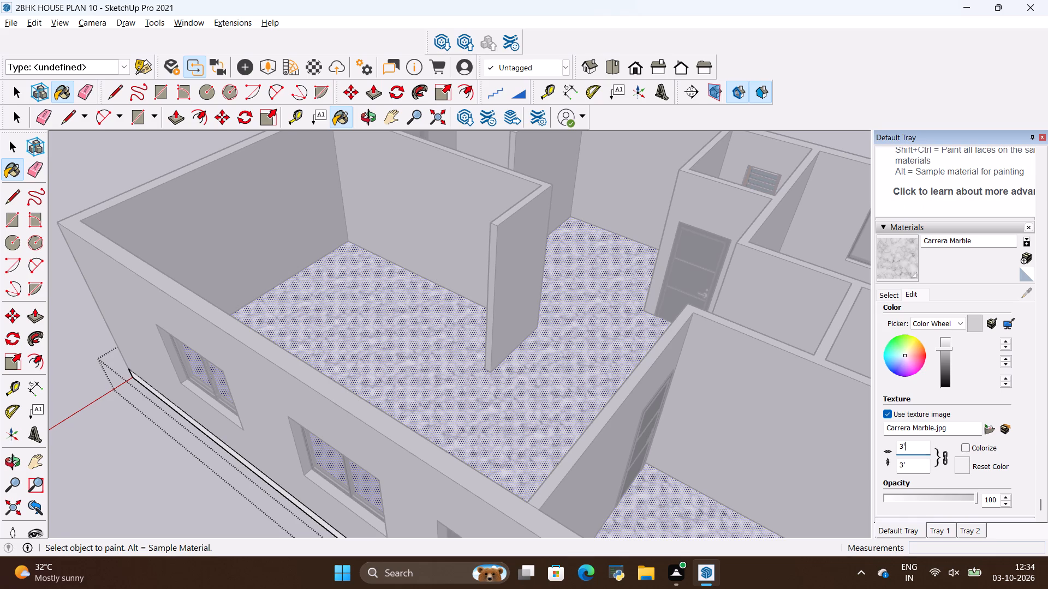
pyautogui.press('BackSpace')
pyautogui.write("5'")
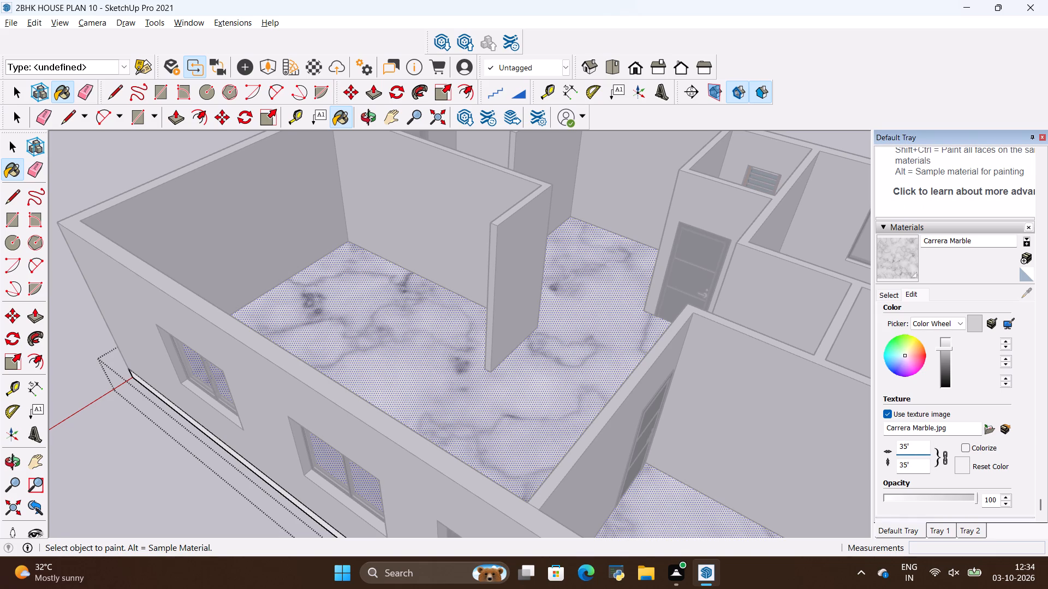
pyautogui.press('BackSpace')
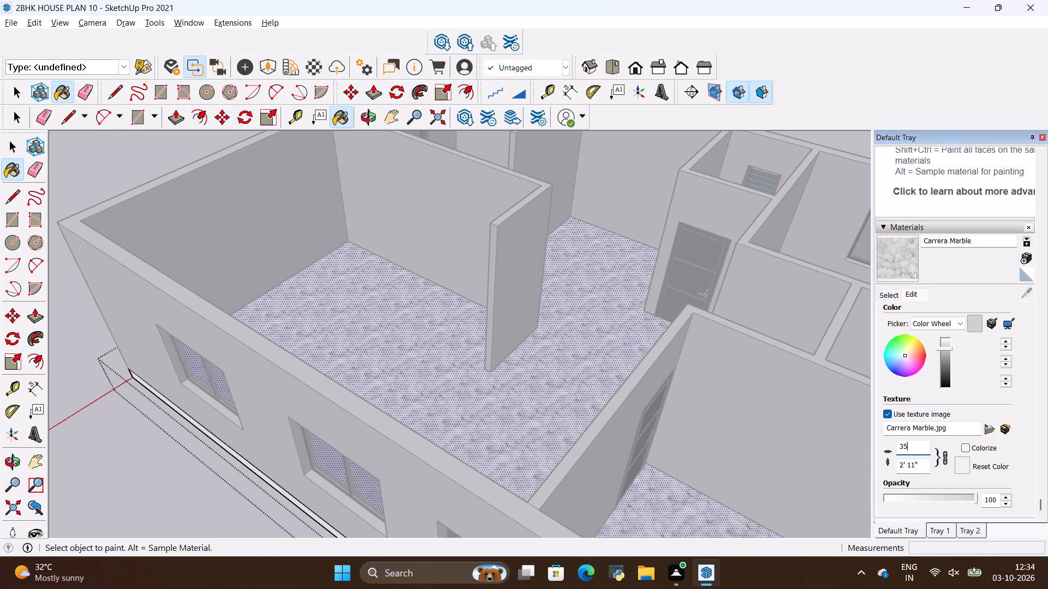
pyautogui.press('BackSpace')
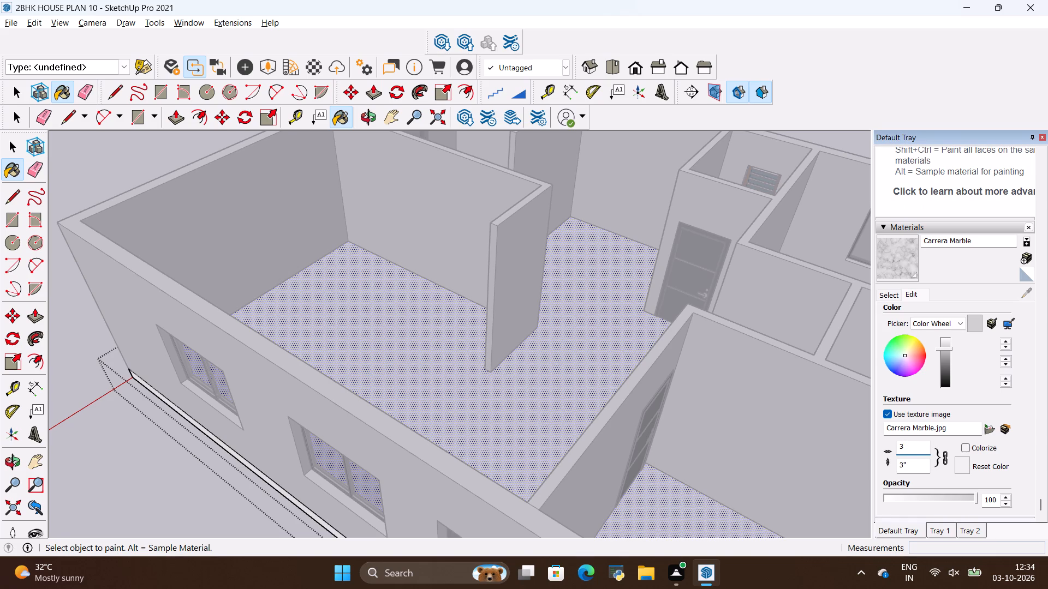
pyautogui.write("5'")
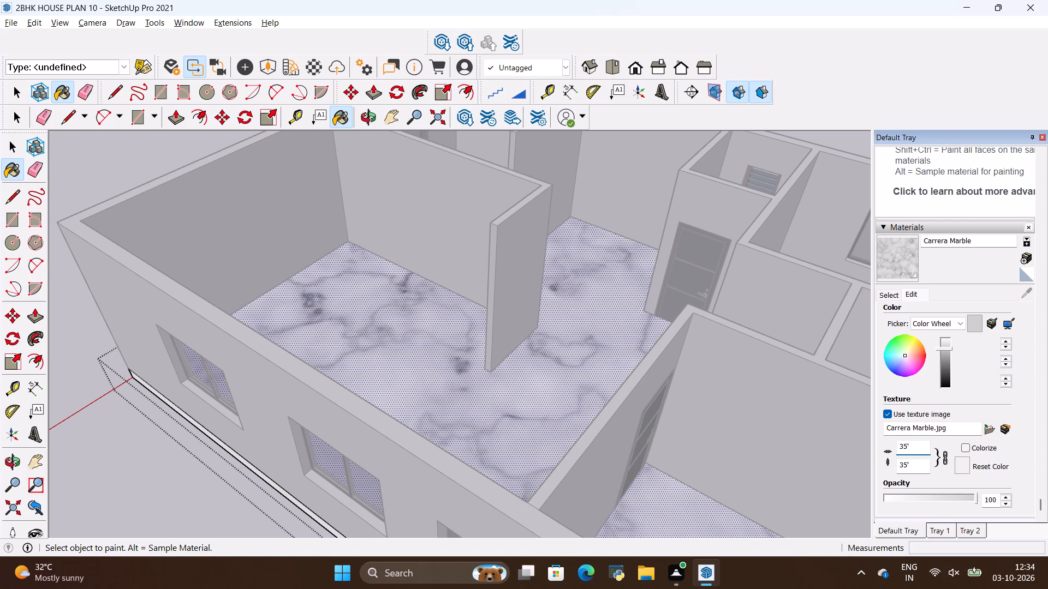
pyautogui.press('BackSpace')
pyautogui.press('BackSpace')
pyautogui.press('BackSpace')
pyautogui.write("10'")
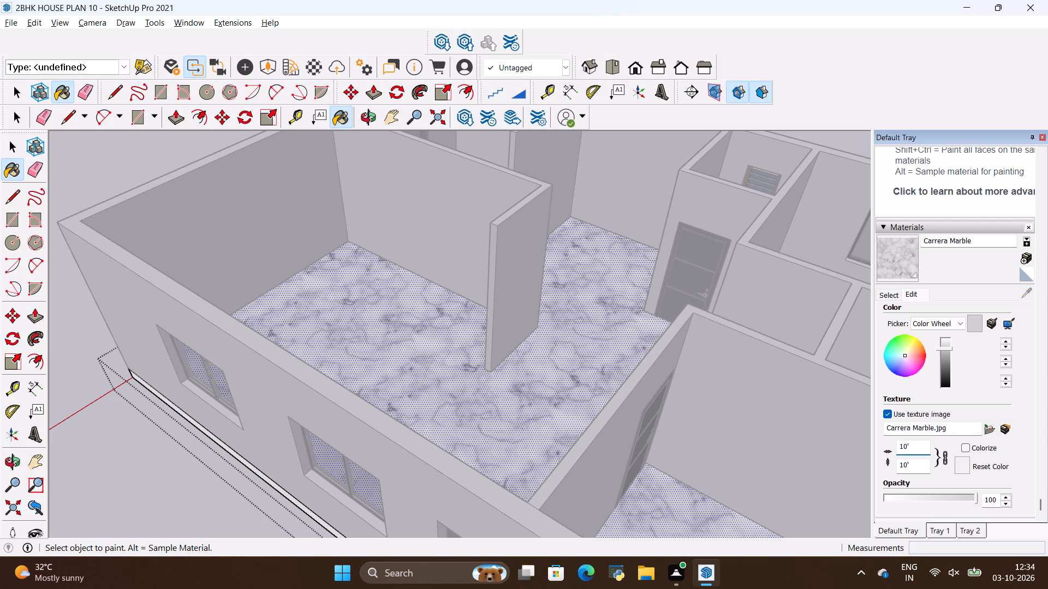
pyautogui.press('Return')
pyautogui.press('space')
pyautogui.click(603, 363)
pyautogui.press('space')
pyautogui.click(591, 363)
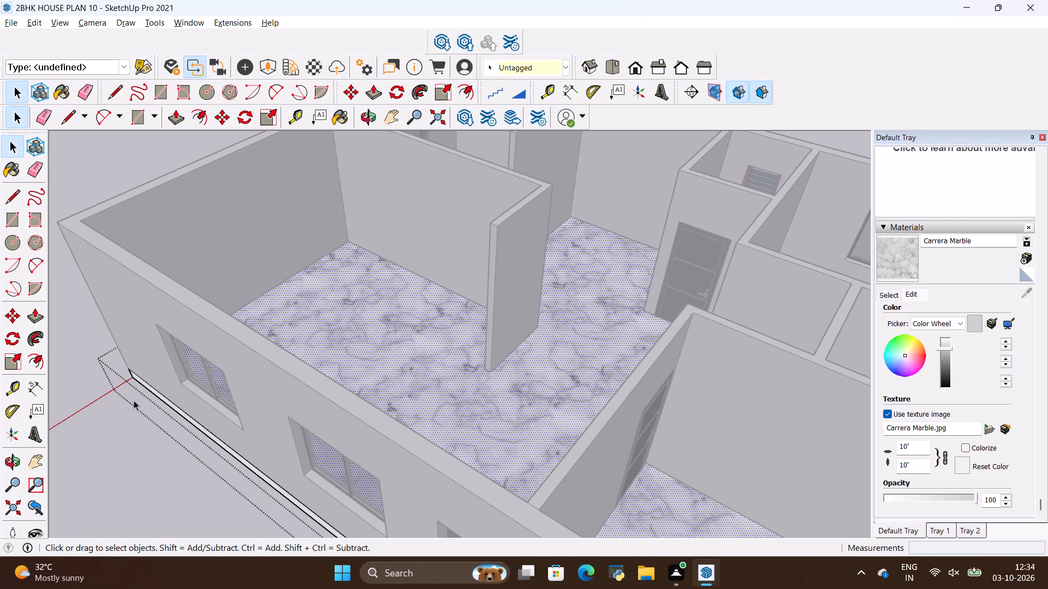
pyautogui.click(114, 464)
# Examine the marble floor's texture scale throughout the rooms from several angles and close up.
pyautogui.scroll(-6, 170, 457)
pyautogui.moveTo(295, 431); pyautogui.dragTo(362, 470, button='middle')
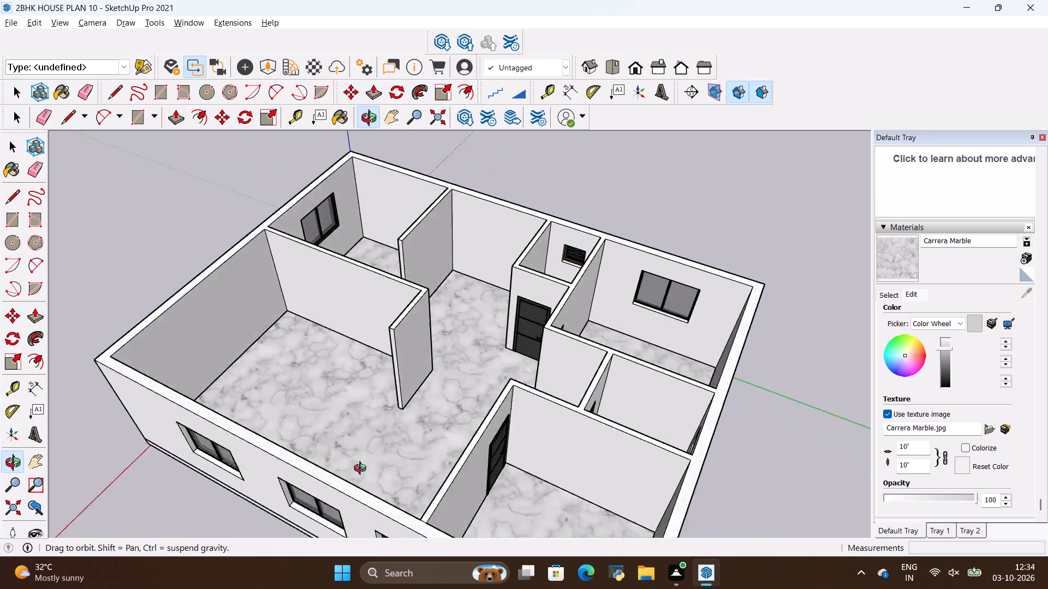
pyautogui.moveTo(362, 470); pyautogui.dragTo(451, 497, button='middle')
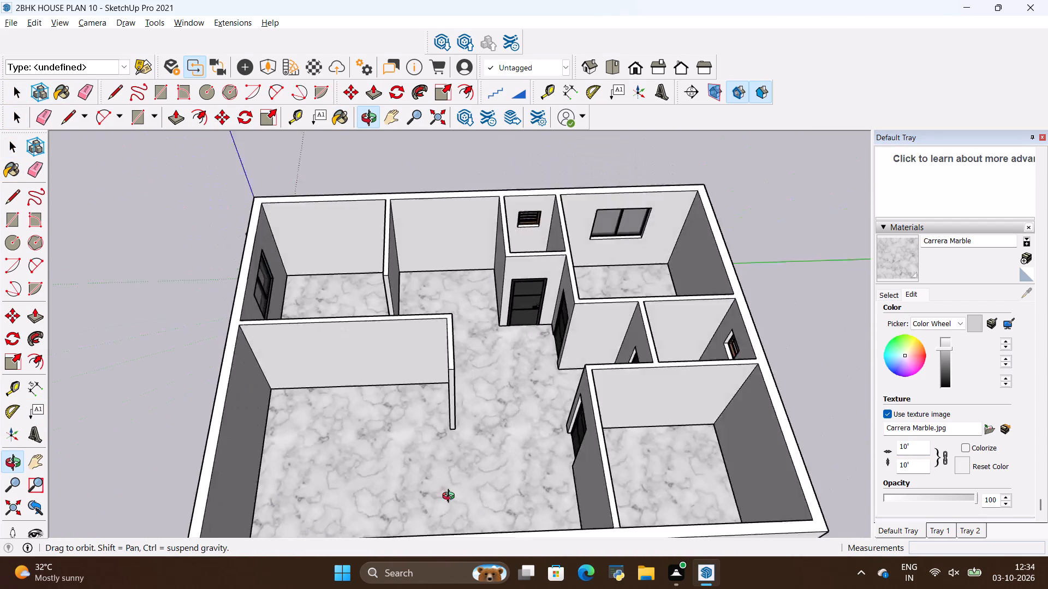
pyautogui.moveTo(451, 497); pyautogui.dragTo(657, 502, button='middle')
pyautogui.scroll(13, 548, 398)
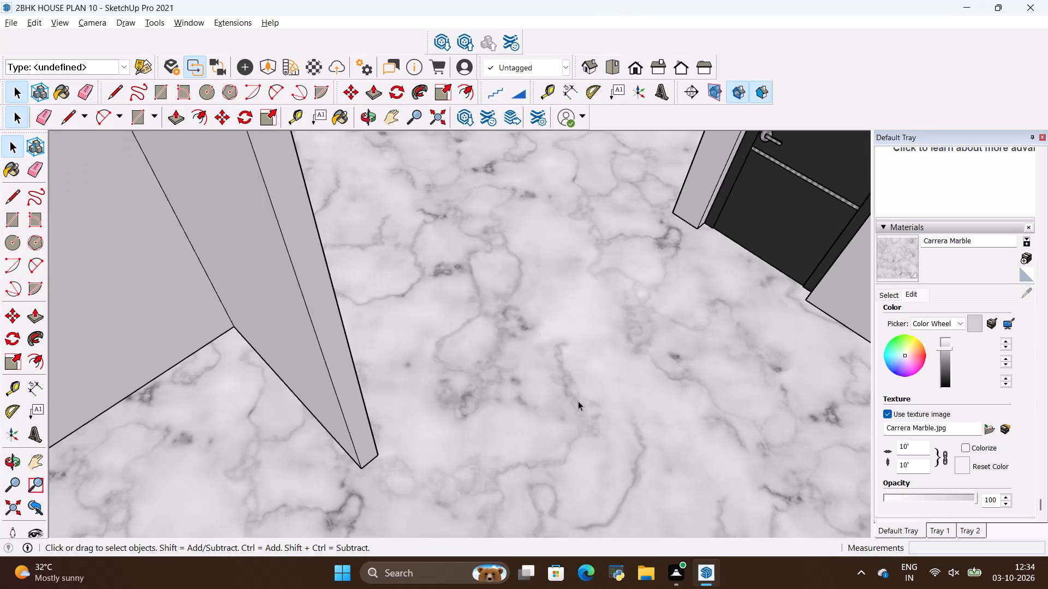
pyautogui.scroll(1, 578, 401)
pyautogui.scroll(-16, 545, 442)
pyautogui.moveTo(528, 442); pyautogui.dragTo(528, 431, button='middle')
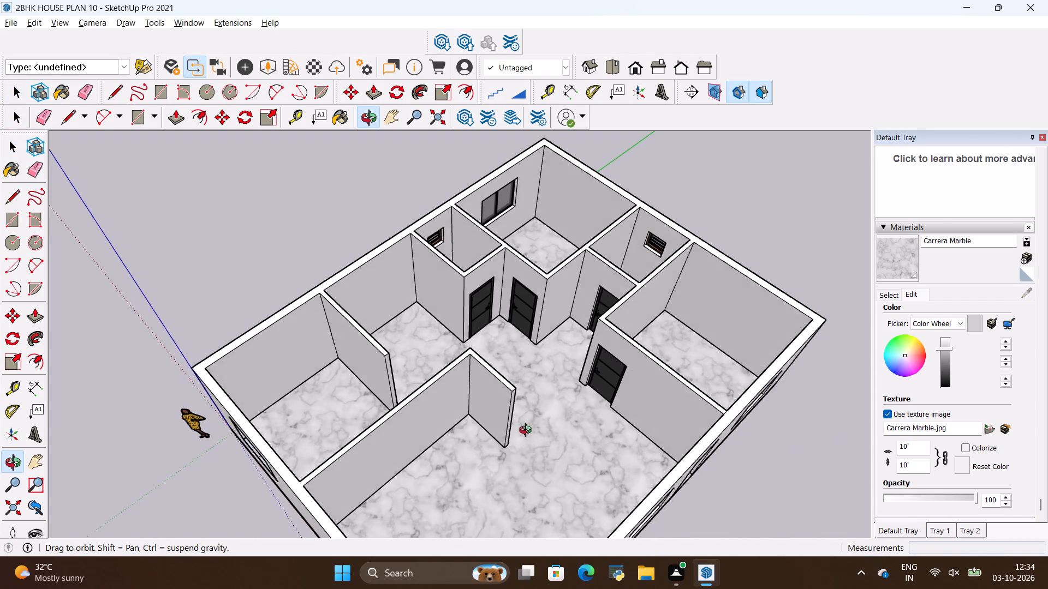
pyautogui.moveTo(528, 431); pyautogui.dragTo(506, 382, button='middle')
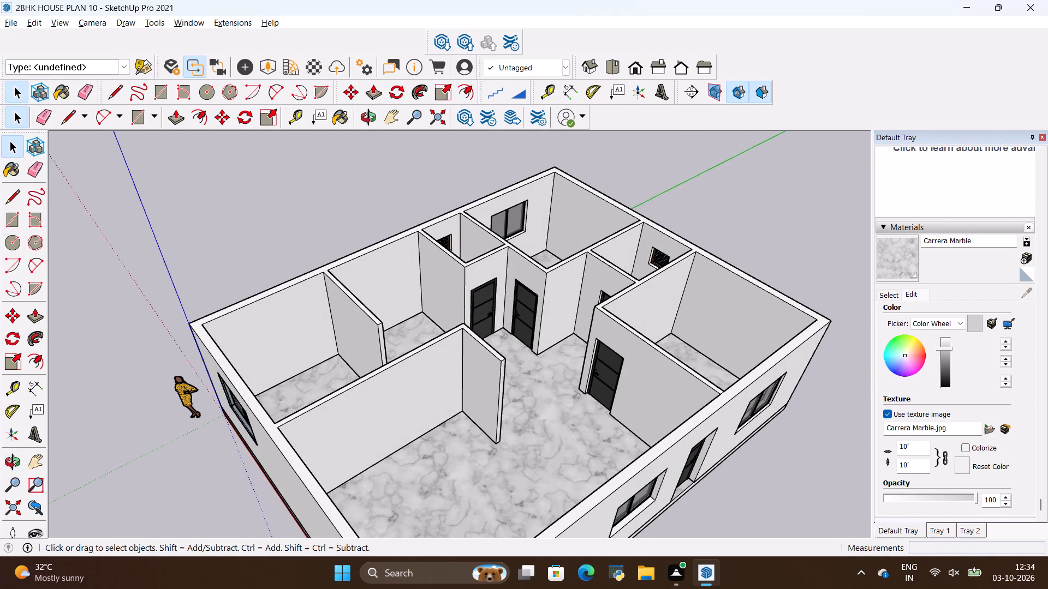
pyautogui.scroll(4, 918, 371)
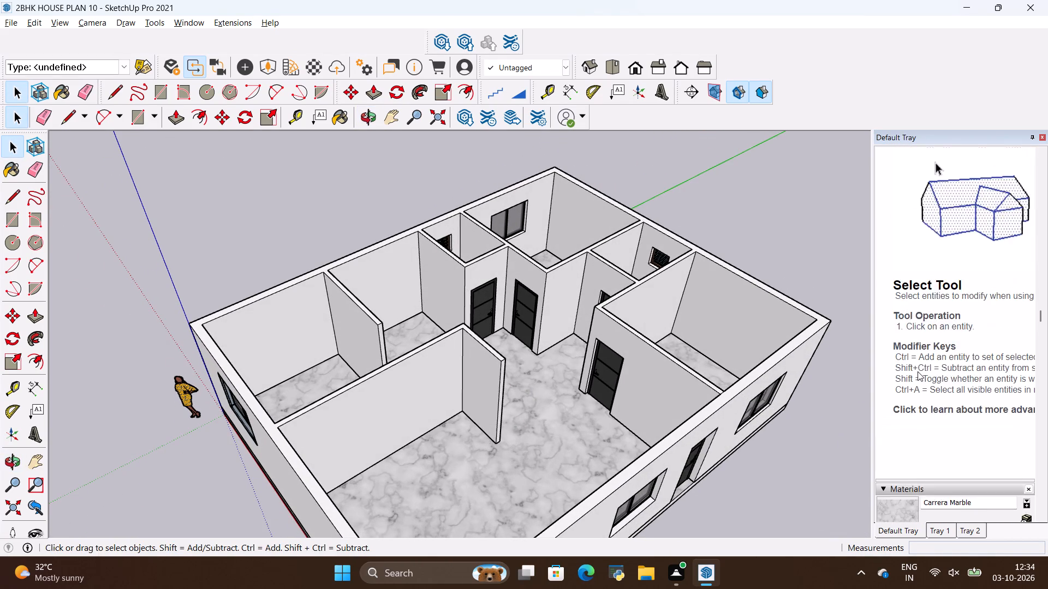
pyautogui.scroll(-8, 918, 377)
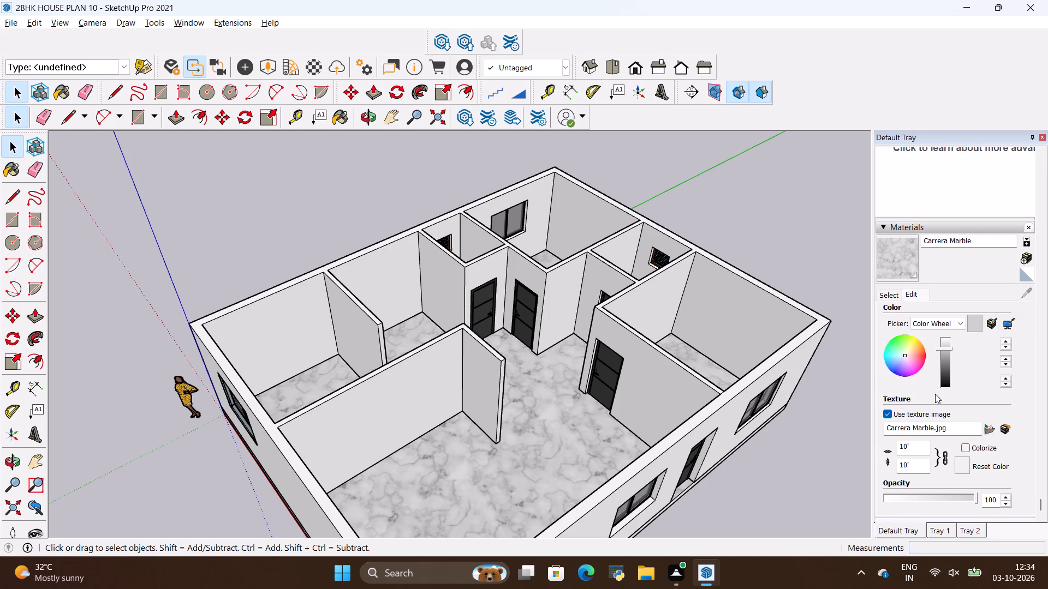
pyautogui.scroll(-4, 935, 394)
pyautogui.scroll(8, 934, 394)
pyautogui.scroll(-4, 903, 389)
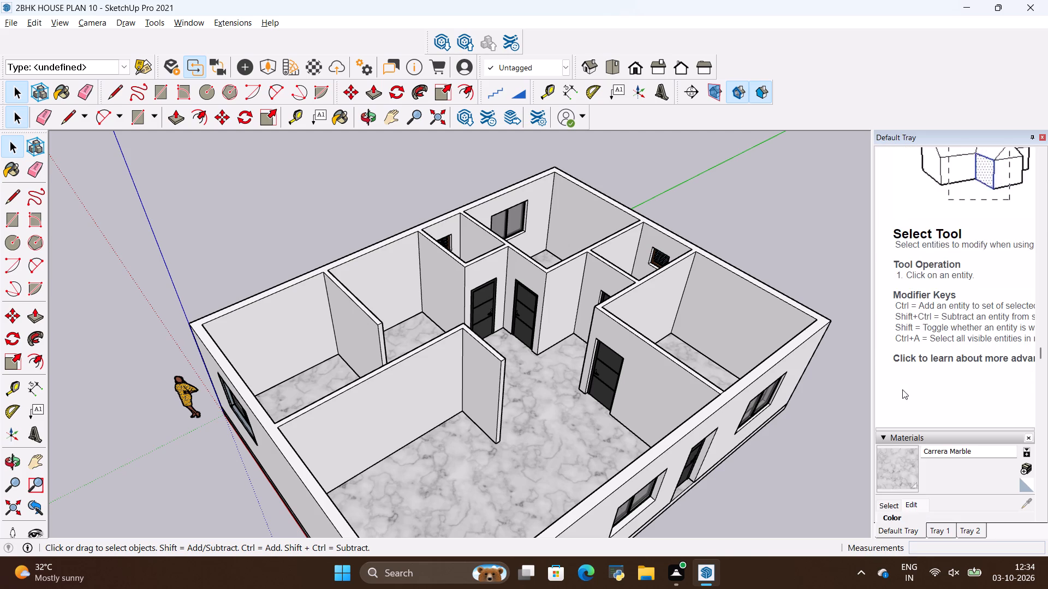
# Examine the Carrera Marble texture settings and the house model's floor, rooms and exterior walls from several sides.
pyautogui.scroll(-5, 902, 389)
pyautogui.scroll(2, 925, 386)
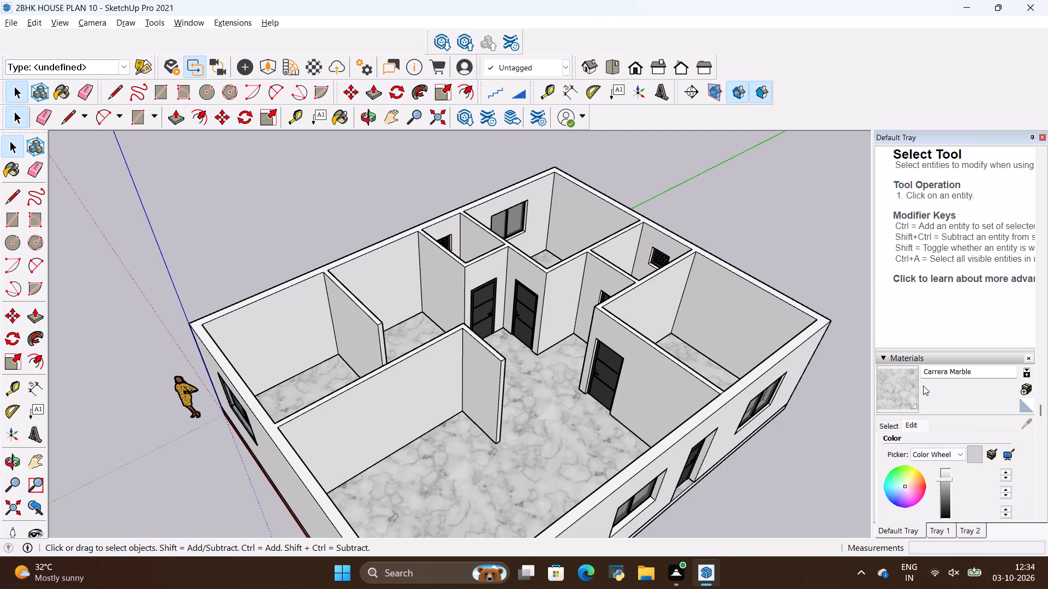
pyautogui.scroll(-4, 918, 384)
pyautogui.scroll(-5, 621, 370)
pyautogui.scroll(-4, 475, 379)
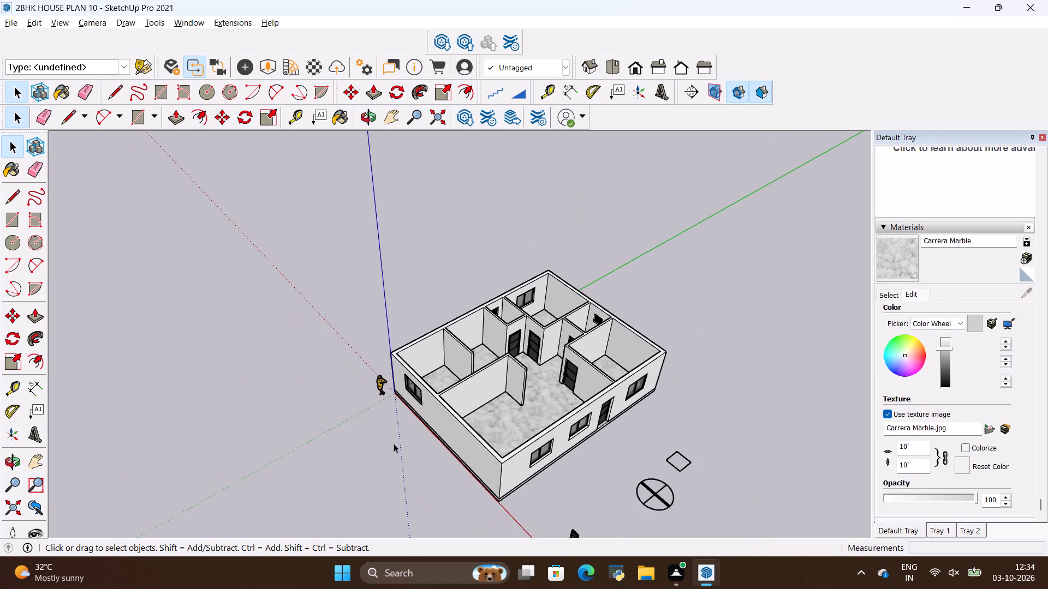
pyautogui.moveTo(384, 449); pyautogui.dragTo(765, 398, button='middle')
pyautogui.moveTo(480, 429); pyautogui.dragTo(643, 455, button='middle')
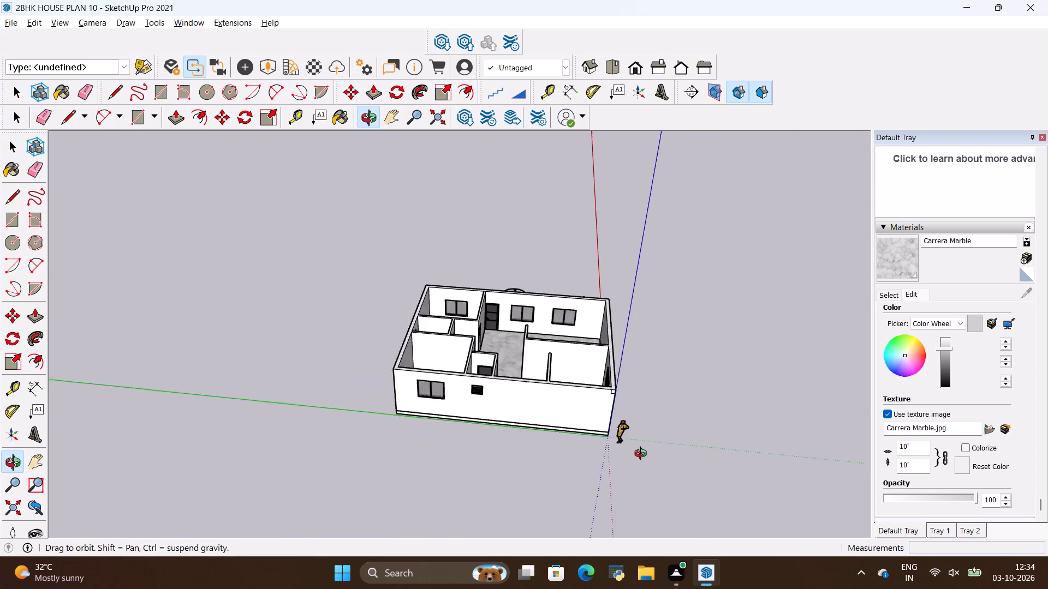
pyautogui.moveTo(643, 455); pyautogui.dragTo(180, 455, button='middle')
pyautogui.moveTo(574, 401); pyautogui.dragTo(336, 460, button='middle')
pyautogui.scroll(5, 360, 318)
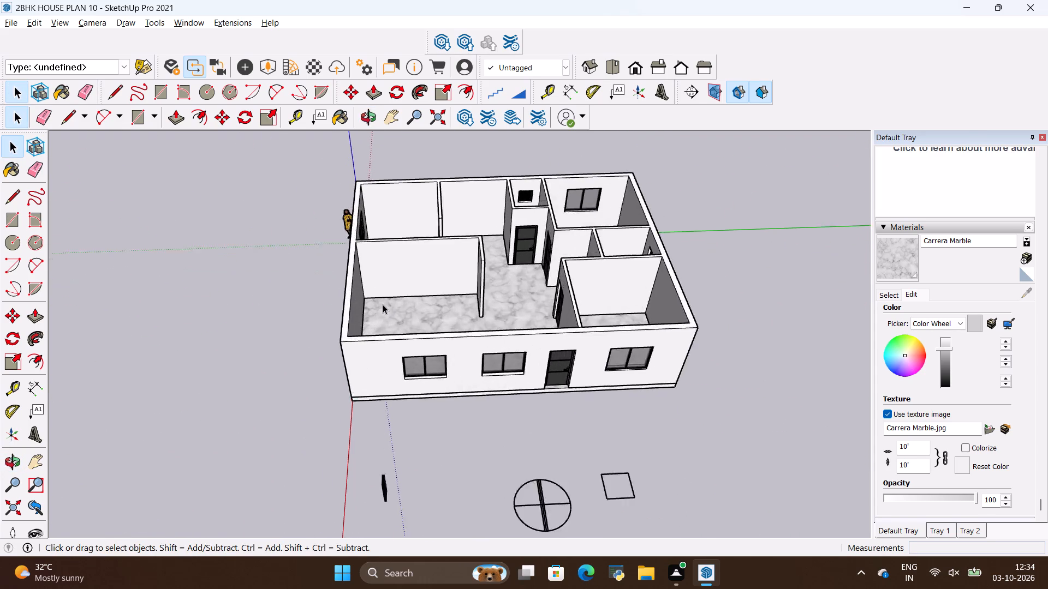
pyautogui.scroll(5, 383, 304)
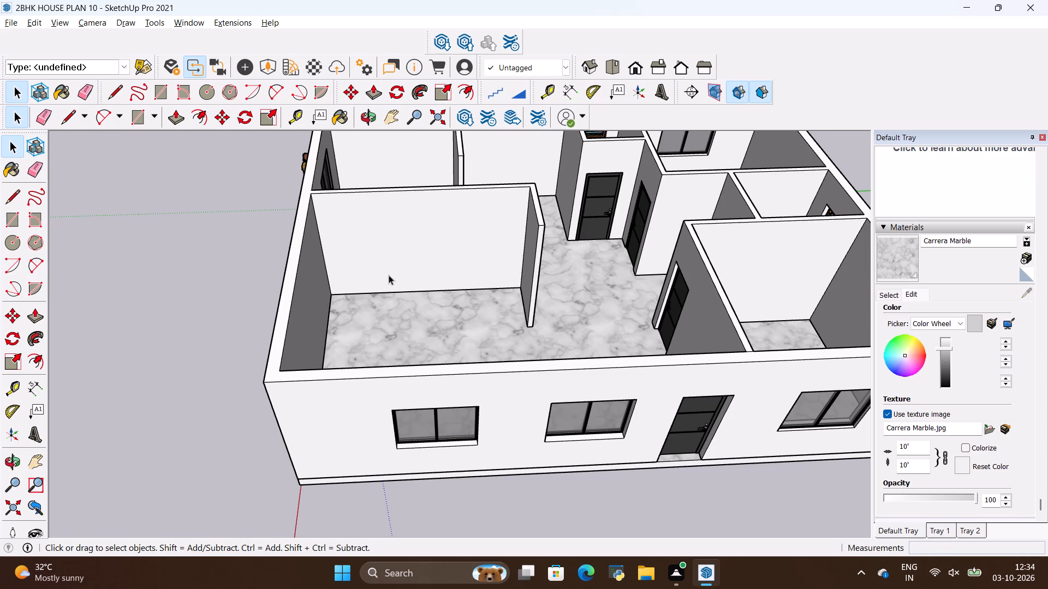
# Measure the length and height of the inner partition wall facing the two adjacent front windows with the Tape Measure.
pyautogui.press('t')
pyautogui.click(321, 253)
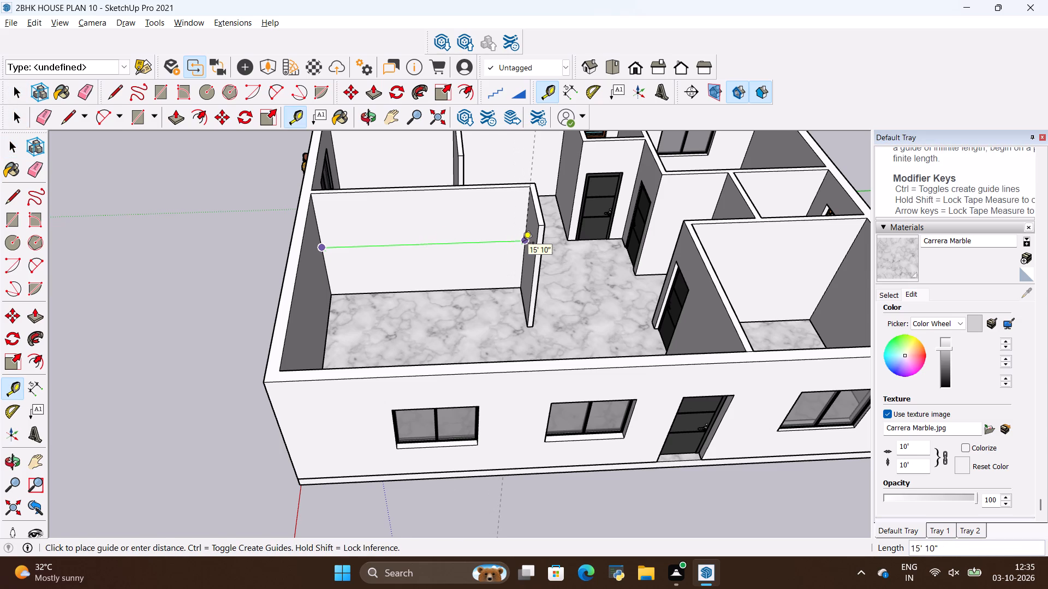
pyautogui.press('Escape')
pyautogui.click(431, 190)
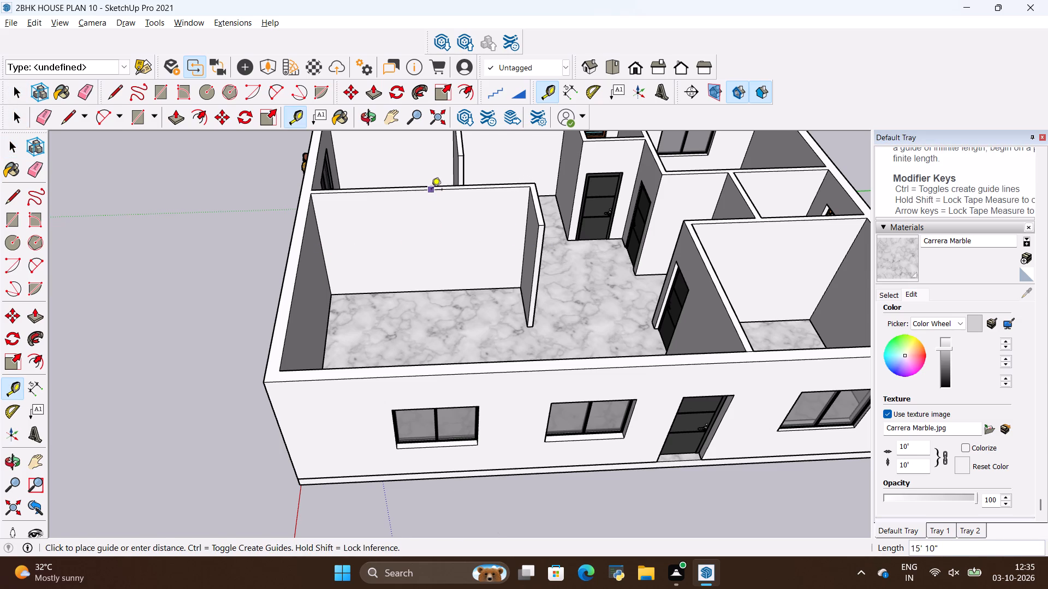
pyautogui.press('Escape')
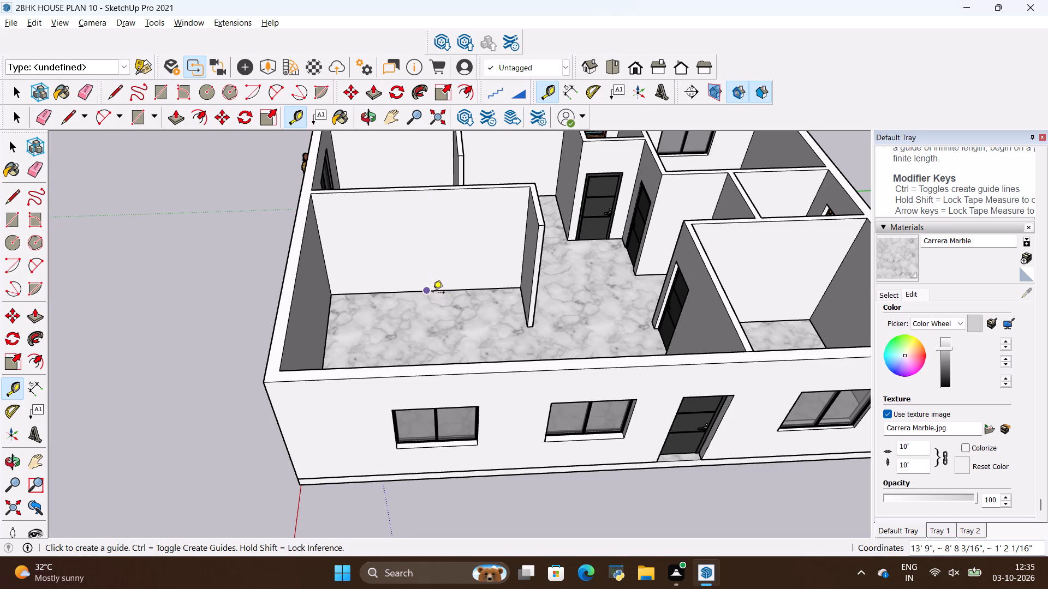
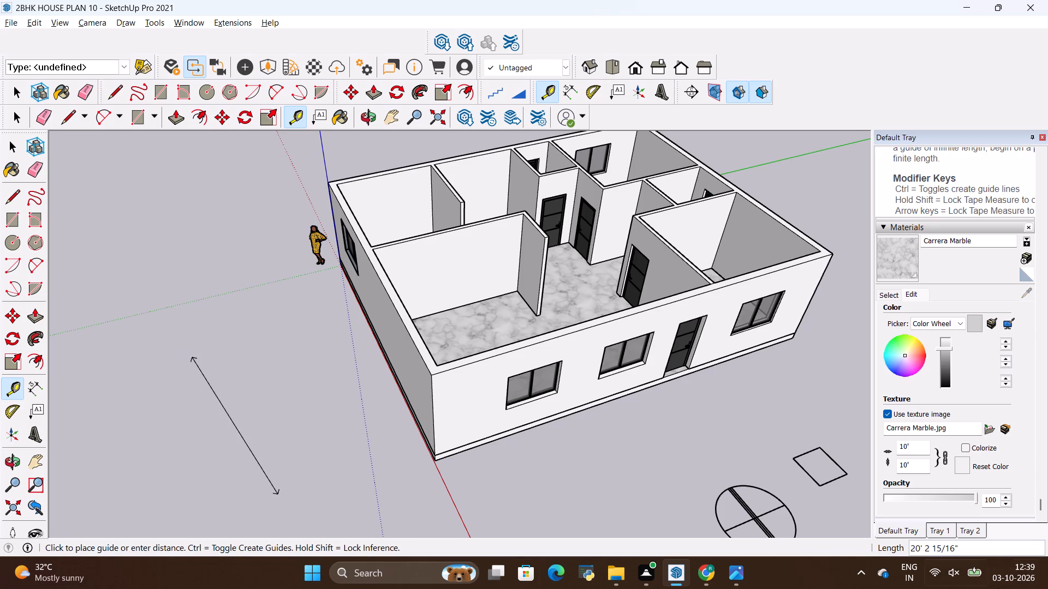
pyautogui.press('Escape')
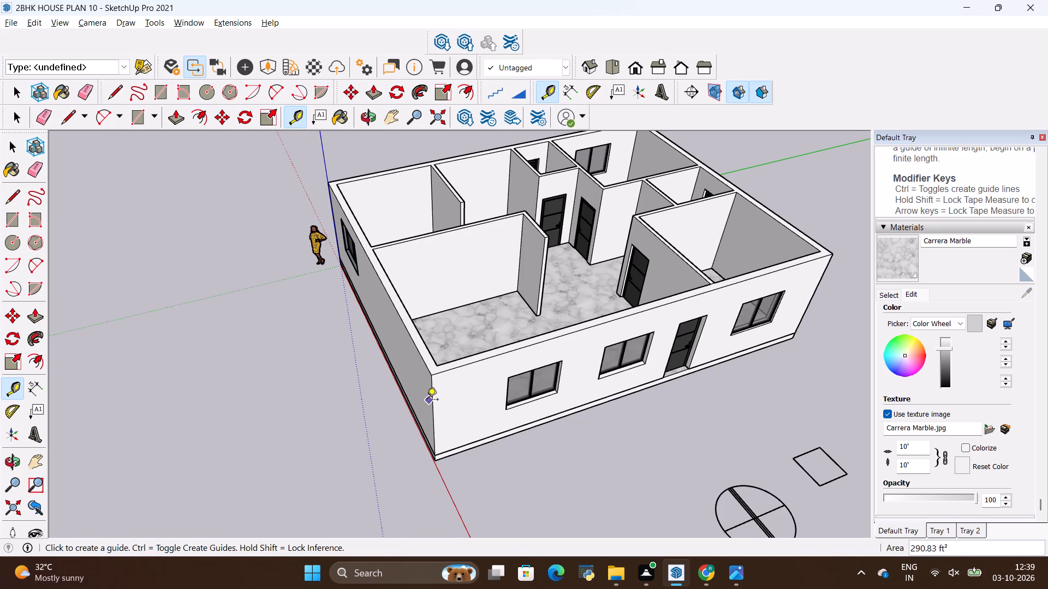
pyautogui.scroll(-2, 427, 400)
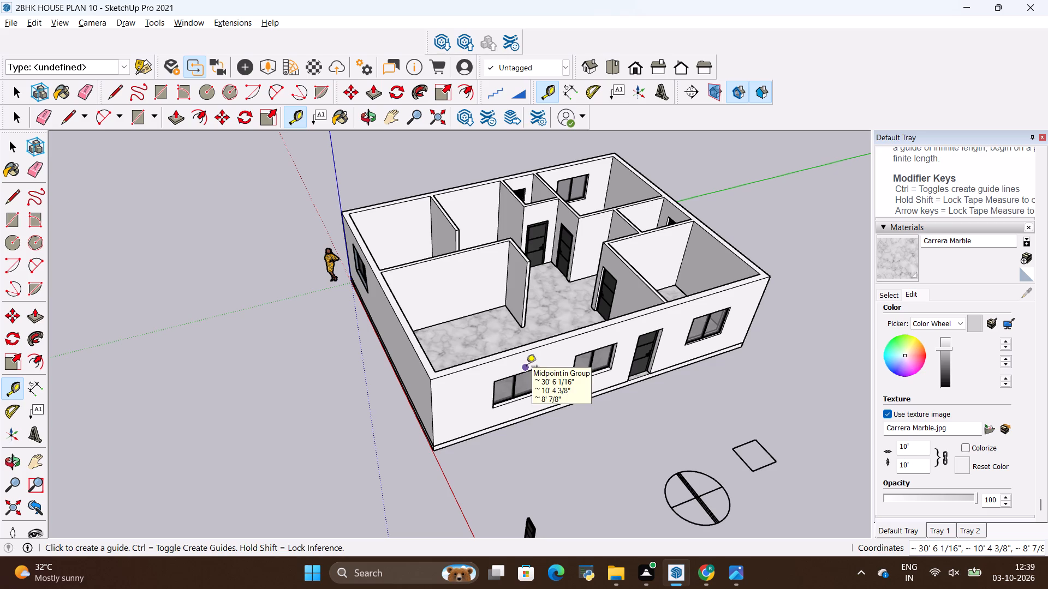
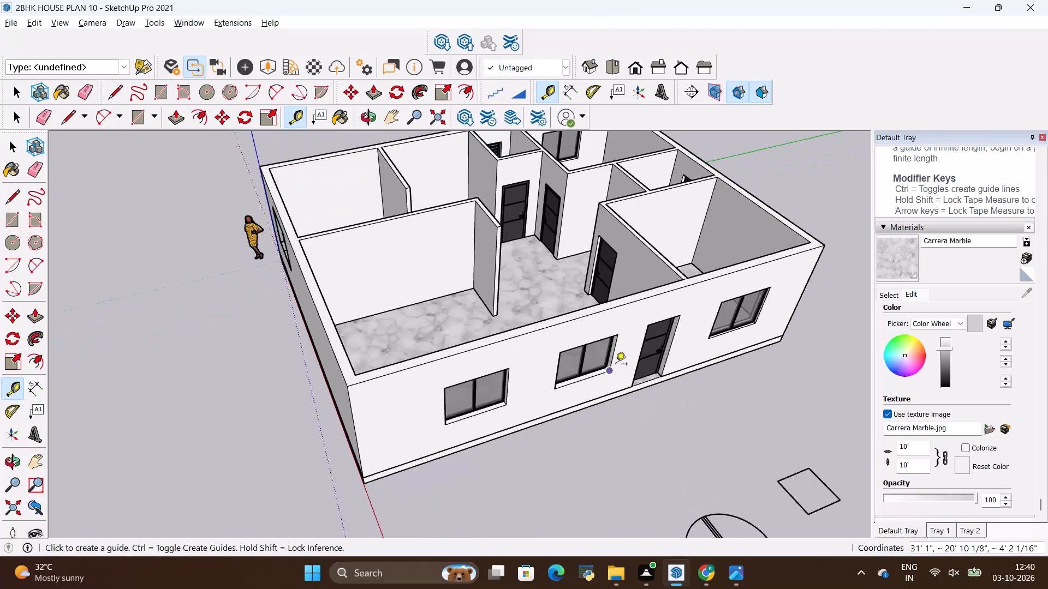
# Switch to the TV unit reference image in Photos and examine its dimensions and finishes against the living room wall in SketchUp.
pyautogui.scroll(-4, 616, 365)
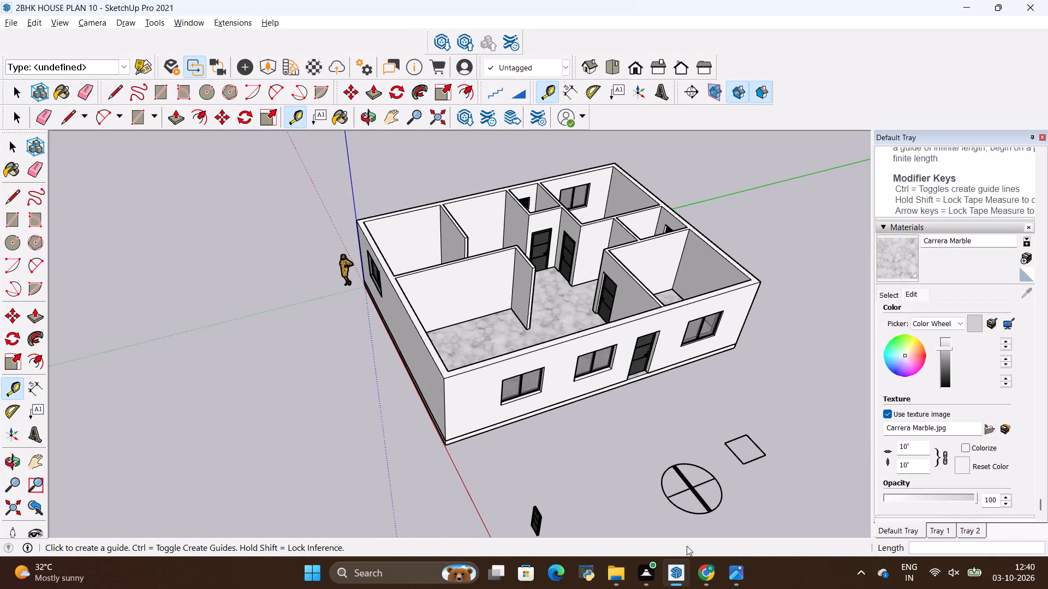
pyautogui.click(729, 575)
pyautogui.scroll(1, 528, 186)
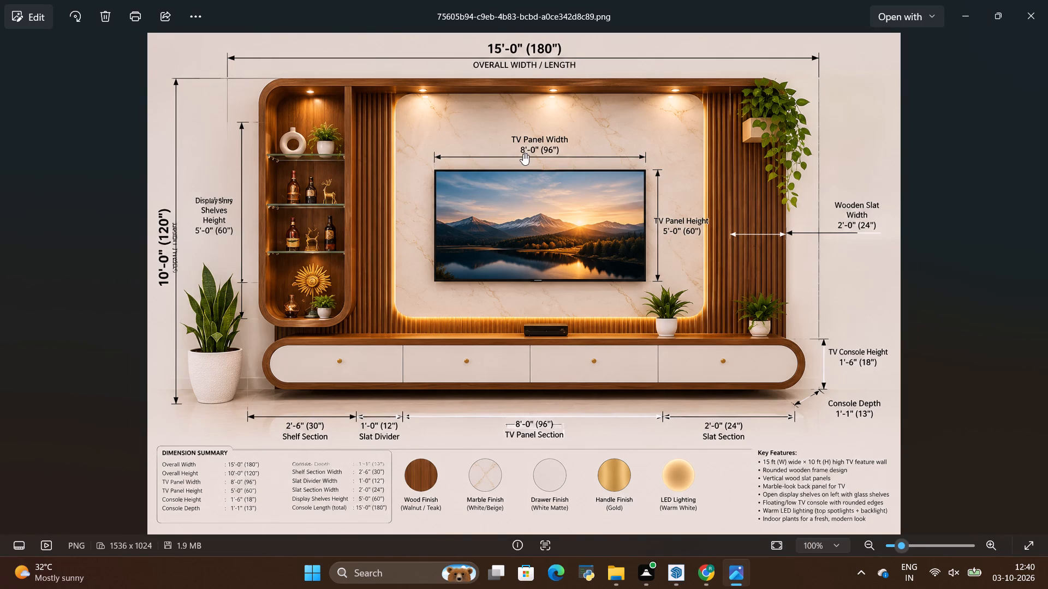
pyautogui.scroll(1, 523, 153)
pyautogui.scroll(-5, 489, 218)
pyautogui.scroll(3, 490, 31)
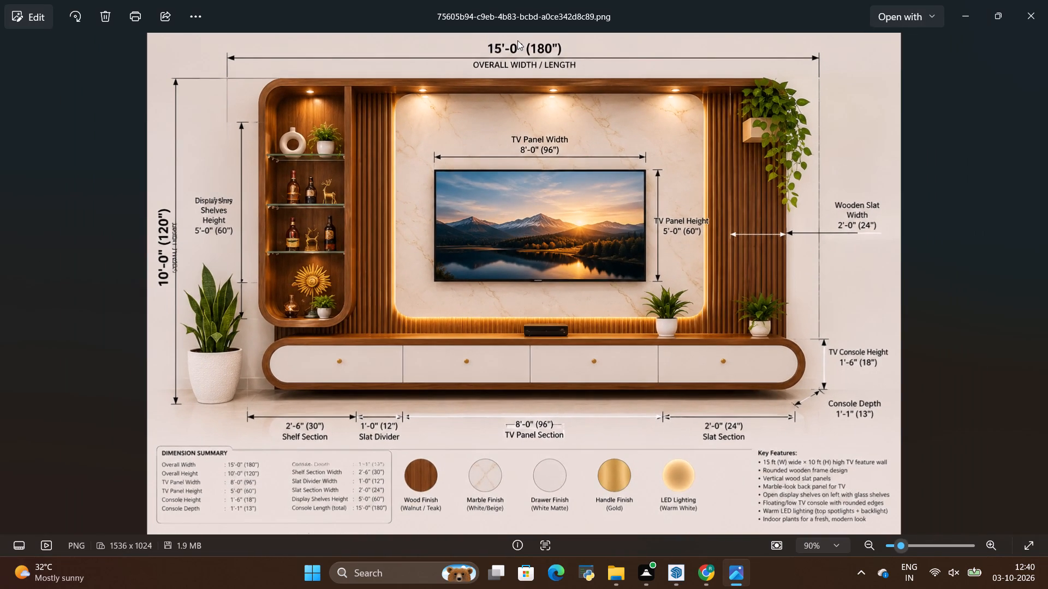
pyautogui.scroll(4, 535, 46)
pyautogui.scroll(-4, 569, 153)
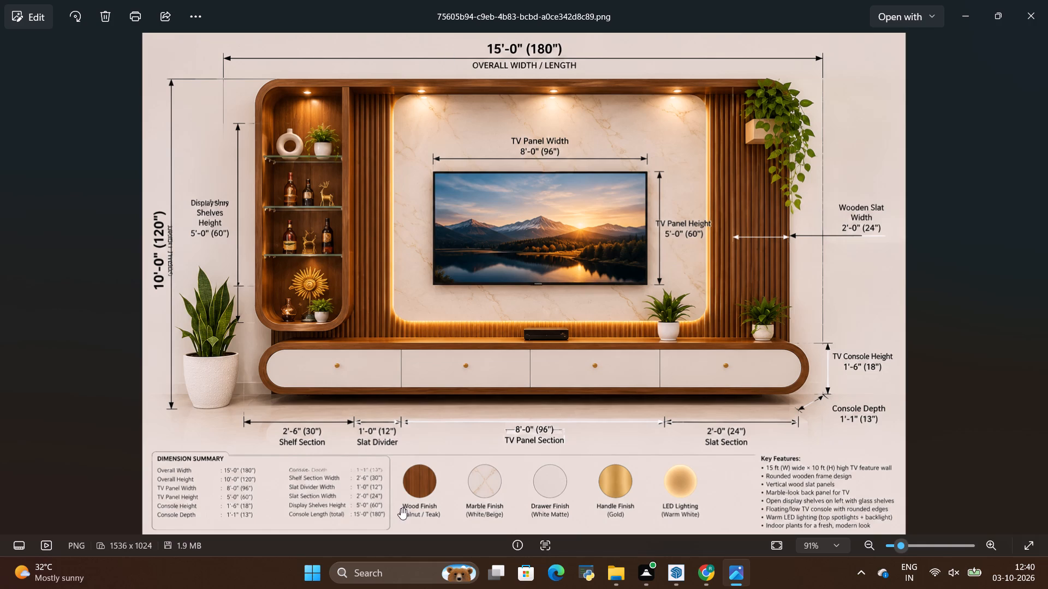
pyautogui.scroll(14, 401, 508)
pyautogui.scroll(-9, 391, 454)
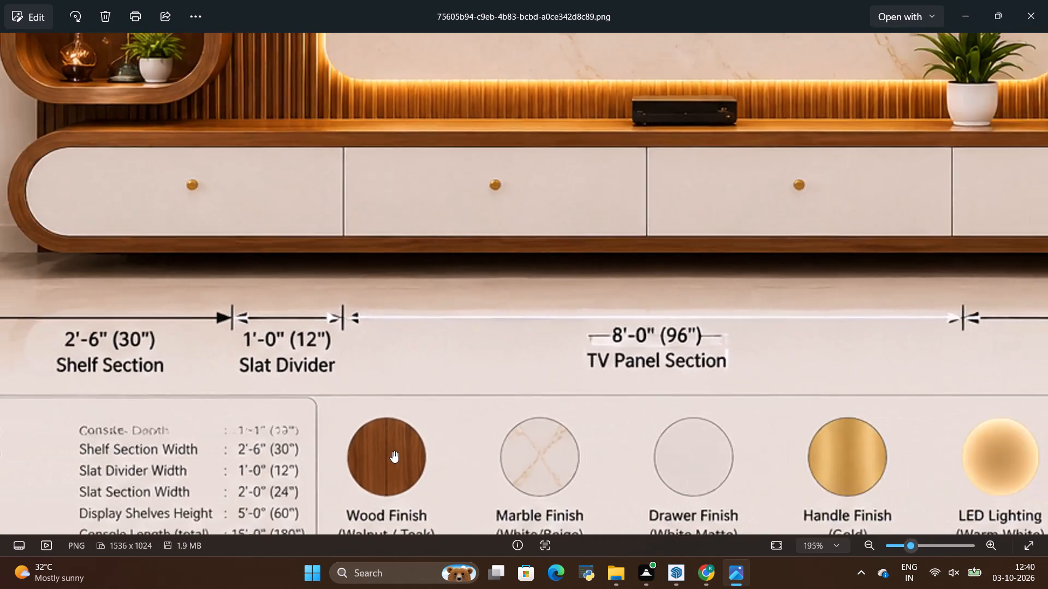
pyautogui.scroll(-8, 392, 451)
pyautogui.hotkey('alt', 'Tab')
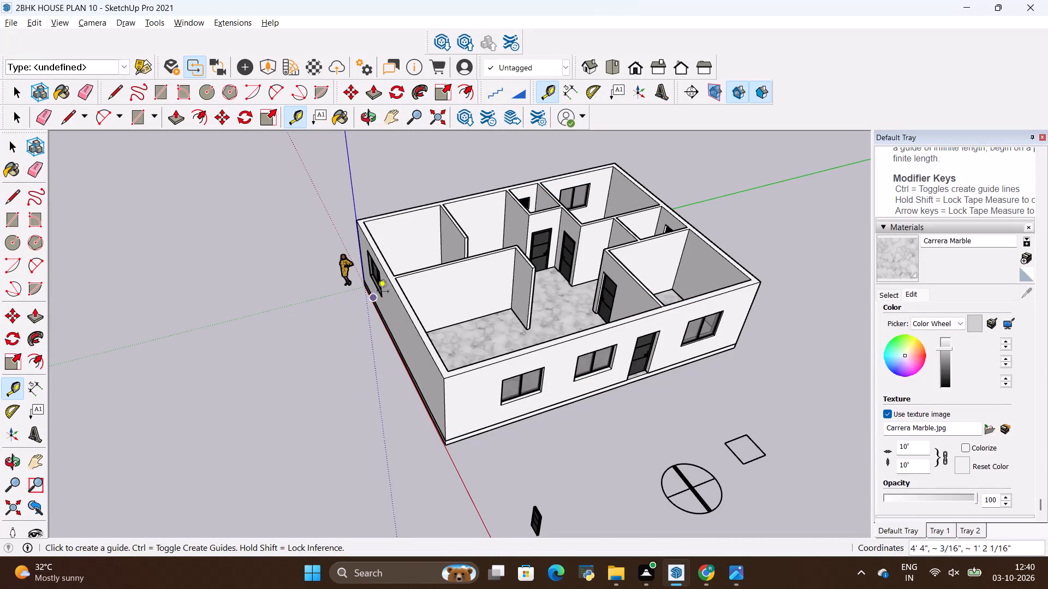
pyautogui.scroll(4, 478, 317)
pyautogui.moveTo(504, 362); pyautogui.dragTo(420, 350, button='middle')
pyautogui.scroll(1, 420, 350)
pyautogui.hotkey('alt', 'Tab')
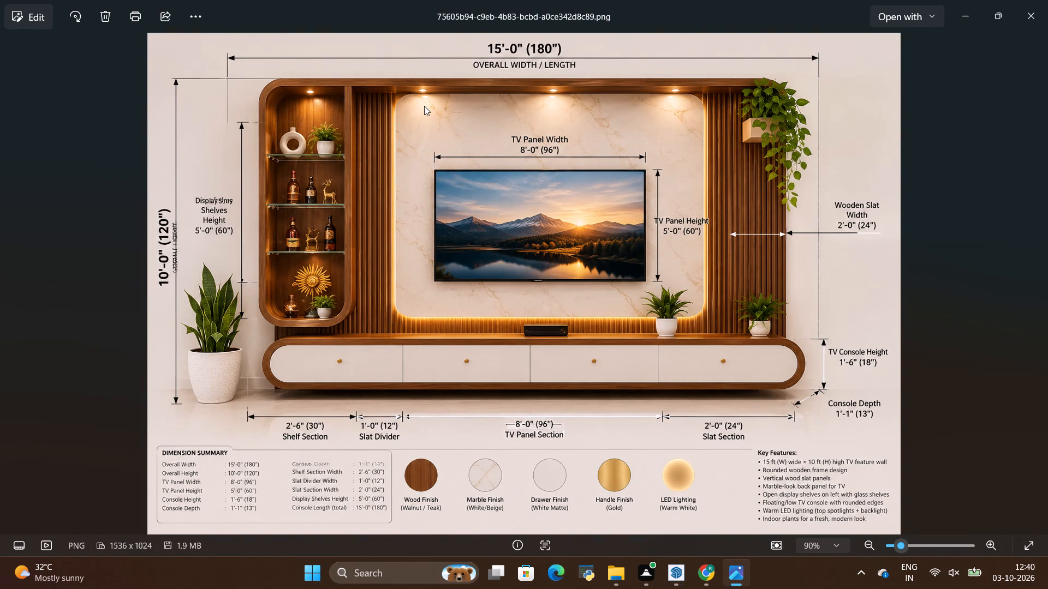
pyautogui.hotkey('alt', 'Tab')
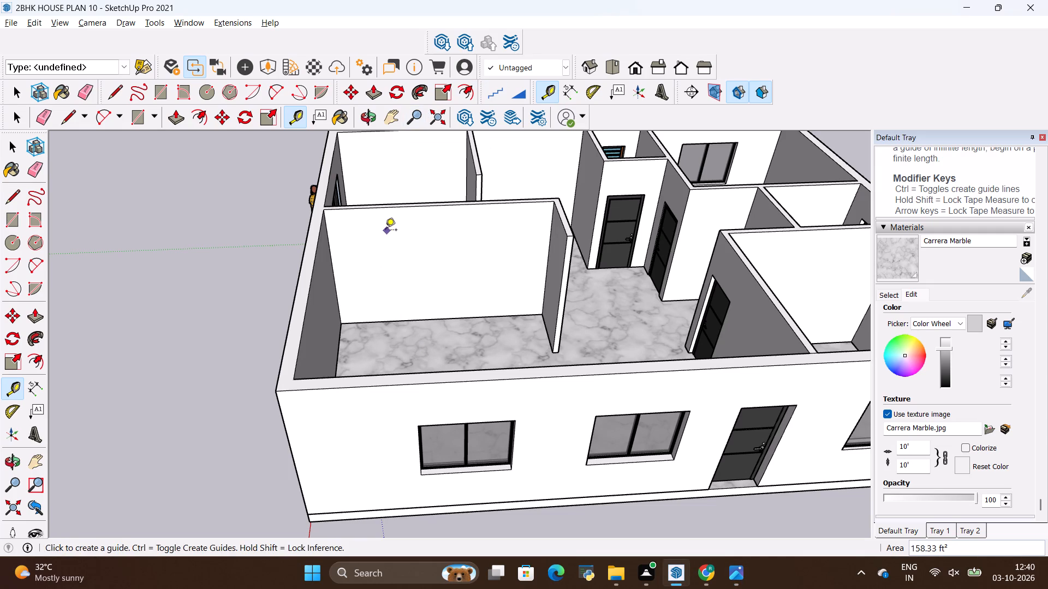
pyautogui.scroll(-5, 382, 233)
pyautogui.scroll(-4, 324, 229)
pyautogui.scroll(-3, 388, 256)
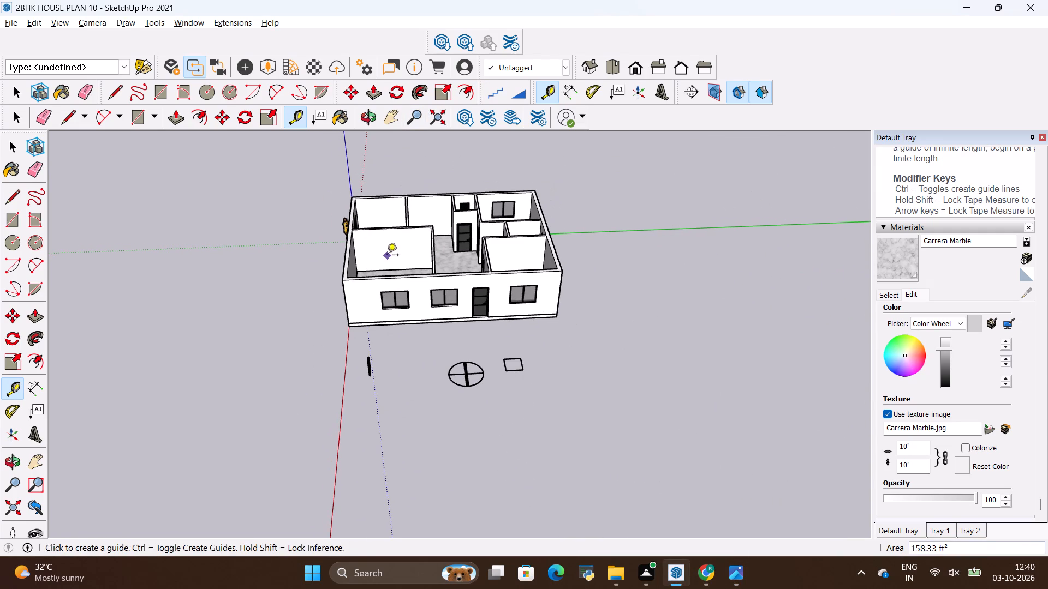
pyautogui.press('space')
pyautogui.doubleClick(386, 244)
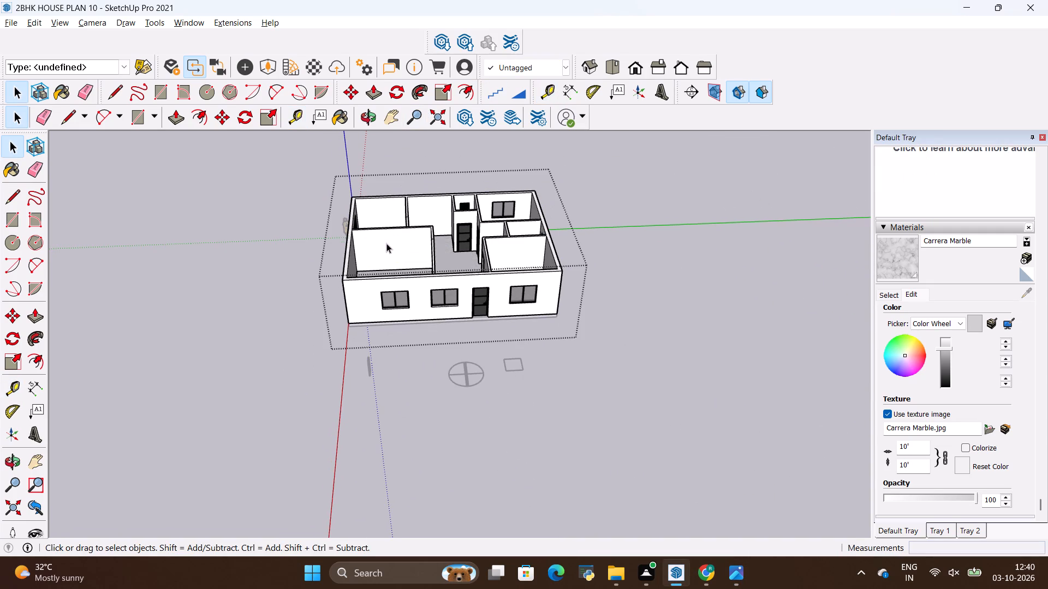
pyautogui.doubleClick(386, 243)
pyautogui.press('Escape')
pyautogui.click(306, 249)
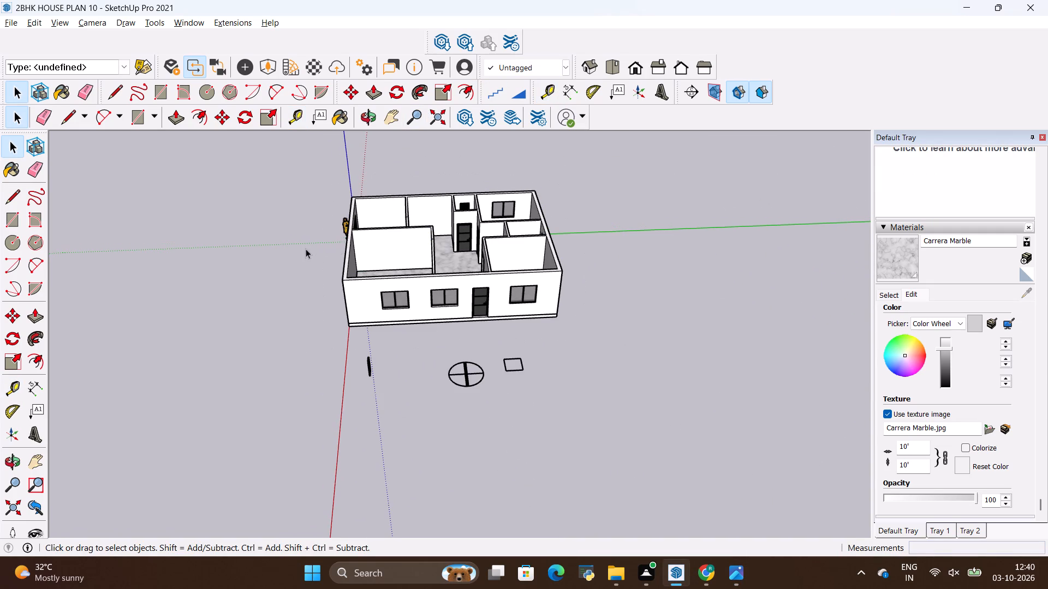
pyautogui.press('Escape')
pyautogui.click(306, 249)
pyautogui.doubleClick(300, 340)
# Draw a vertical 15' by 10' rectangle on open ground beside the house, with its plane perpendicular to the red axis.
pyautogui.press('r')
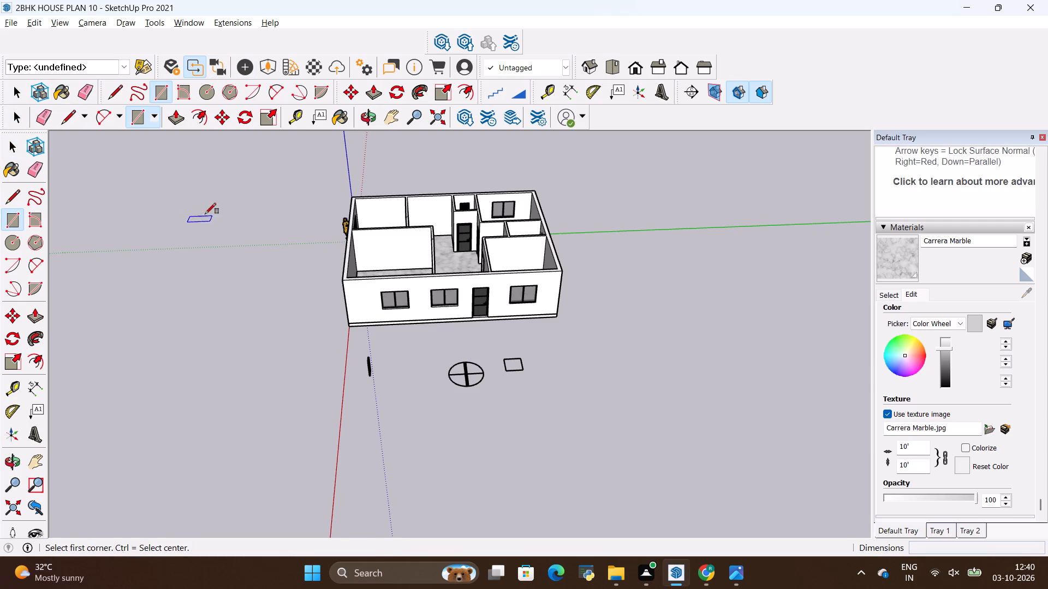
pyautogui.click(613, 287)
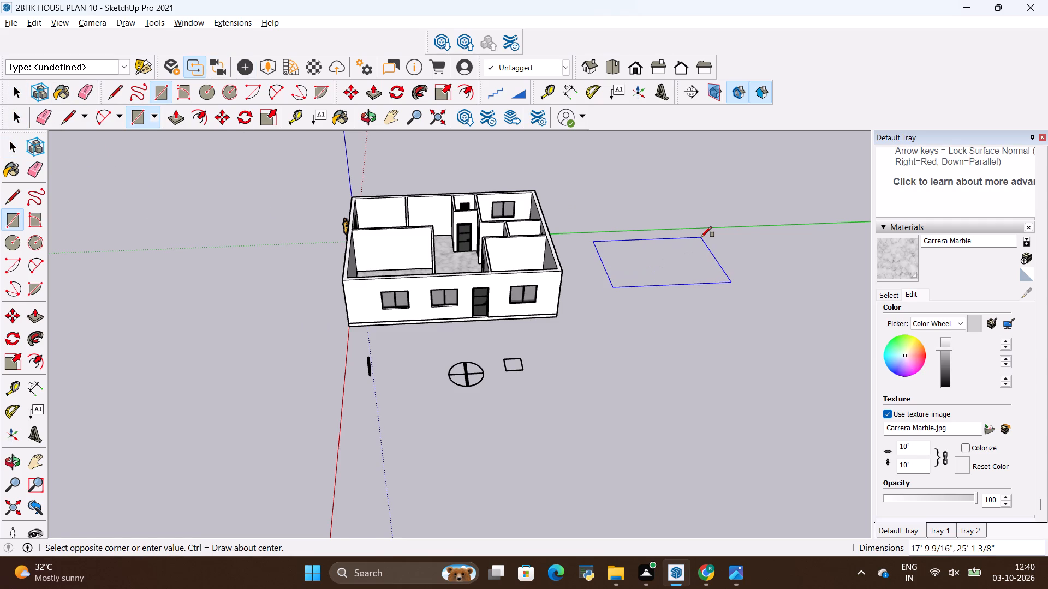
pyautogui.press('Up')
pyautogui.press('Left')
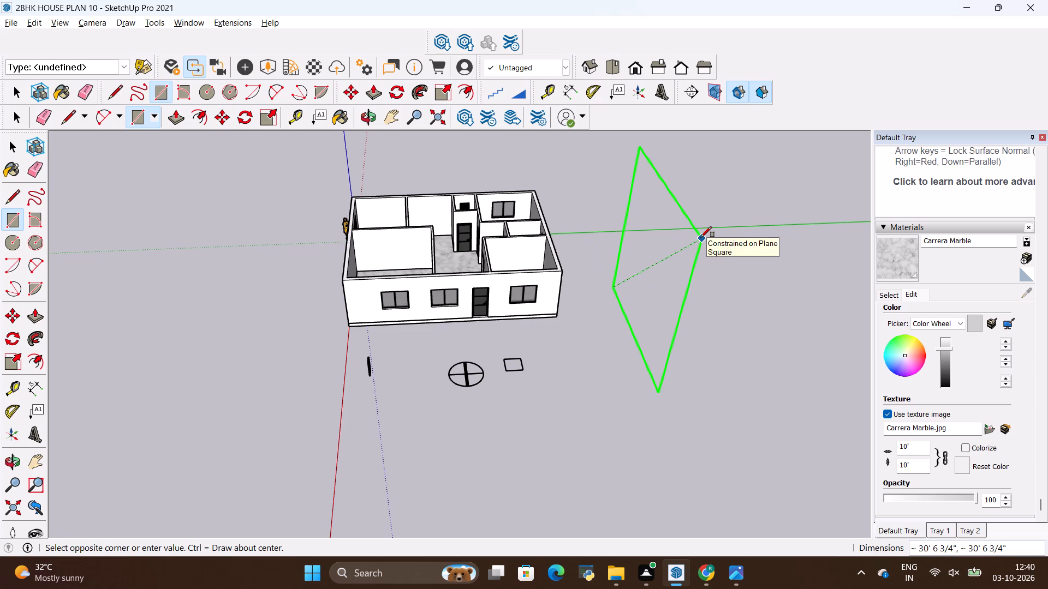
pyautogui.press('Right')
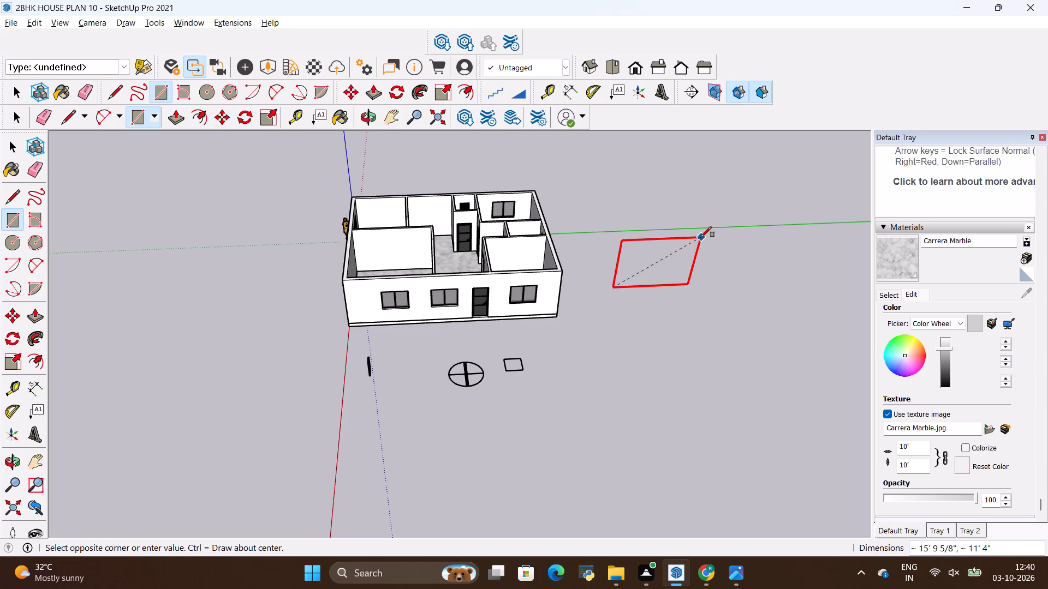
pyautogui.write('15')
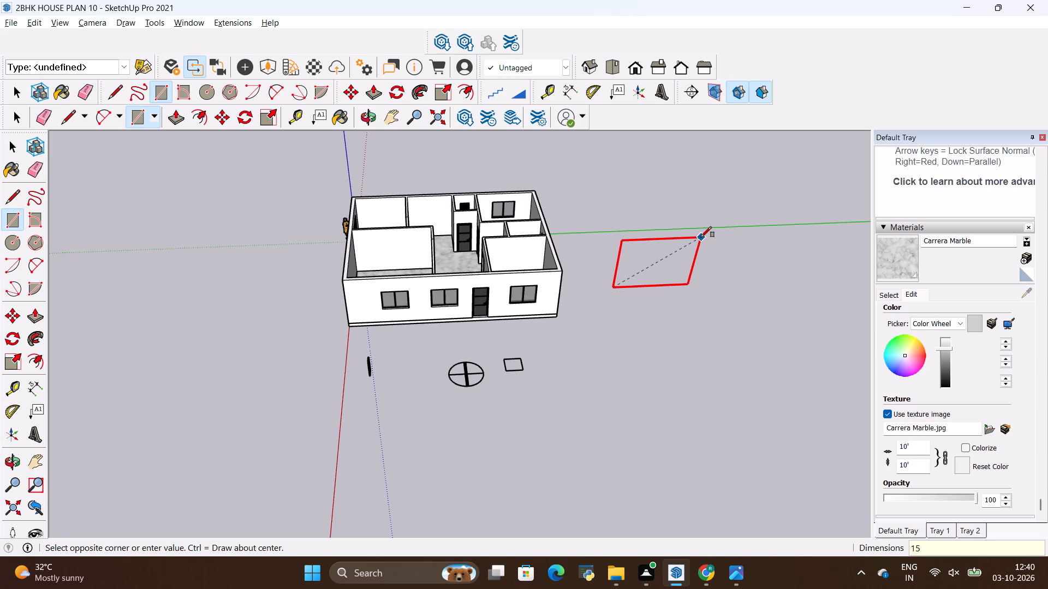
pyautogui.write("',10")
pyautogui.press("'")
pyautogui.press('Return')
pyautogui.press('Escape')
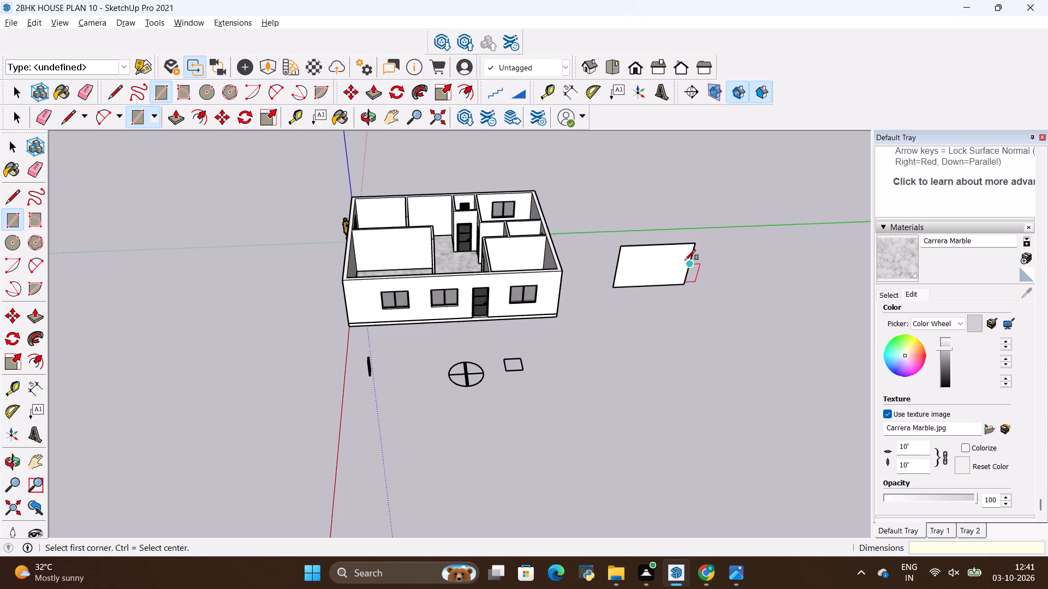
# Make the new rectangle's face and edges into a group.
pyautogui.press('space')
pyautogui.click(687, 315)
pyautogui.doubleClick(657, 252)
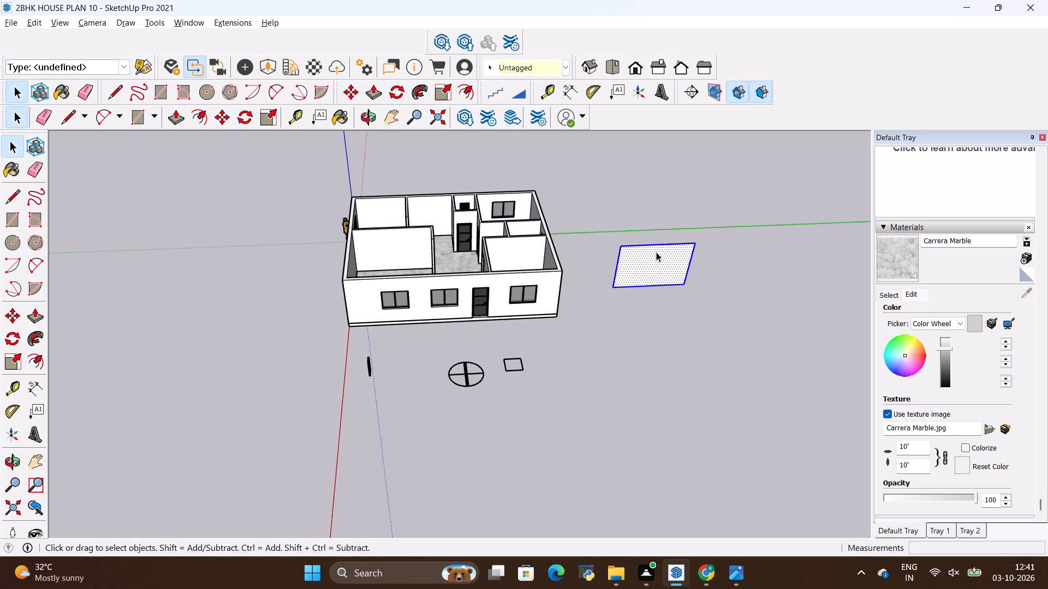
pyautogui.rightClick(656, 252)
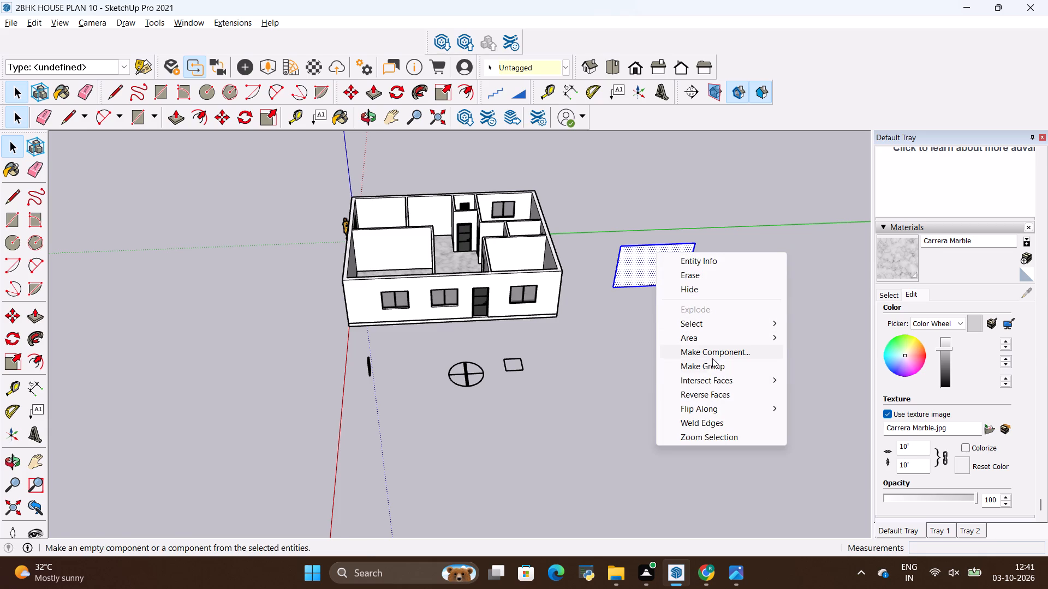
pyautogui.click(712, 362)
pyautogui.click(663, 296)
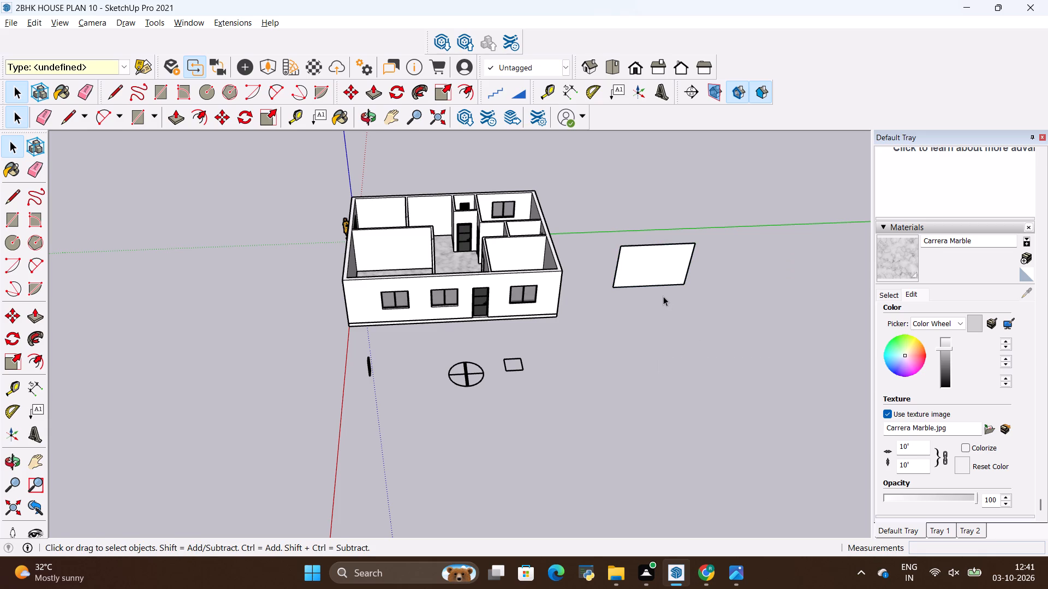
# Switch to the reference image in Photos and examine the TV unit's section widths, panel and console dimensions, and finishes.
pyautogui.hotkey('alt', 'Tab')
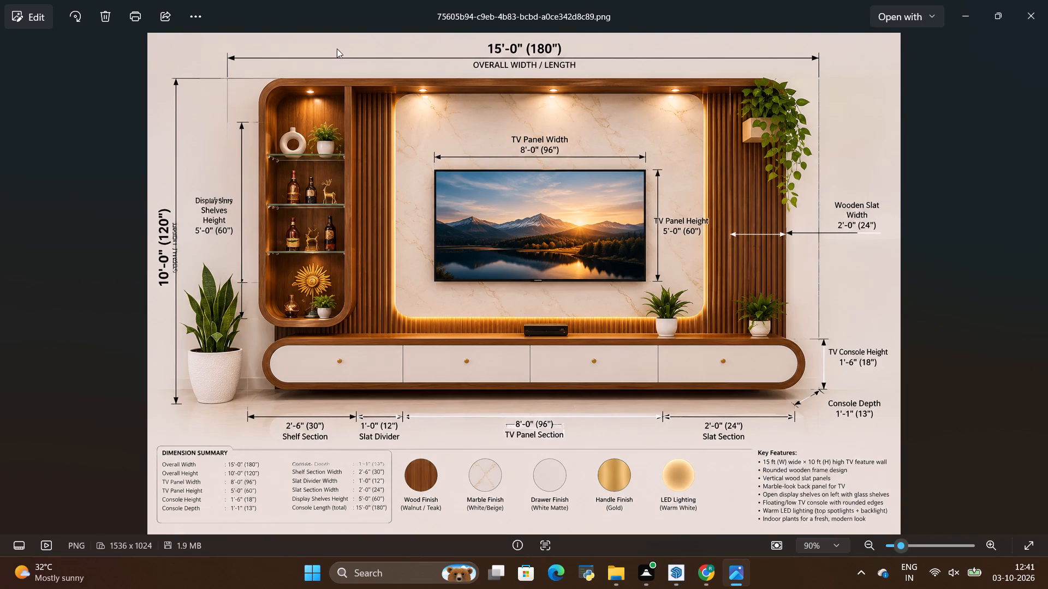
pyautogui.scroll(2, 337, 49)
pyautogui.scroll(-4, 521, 186)
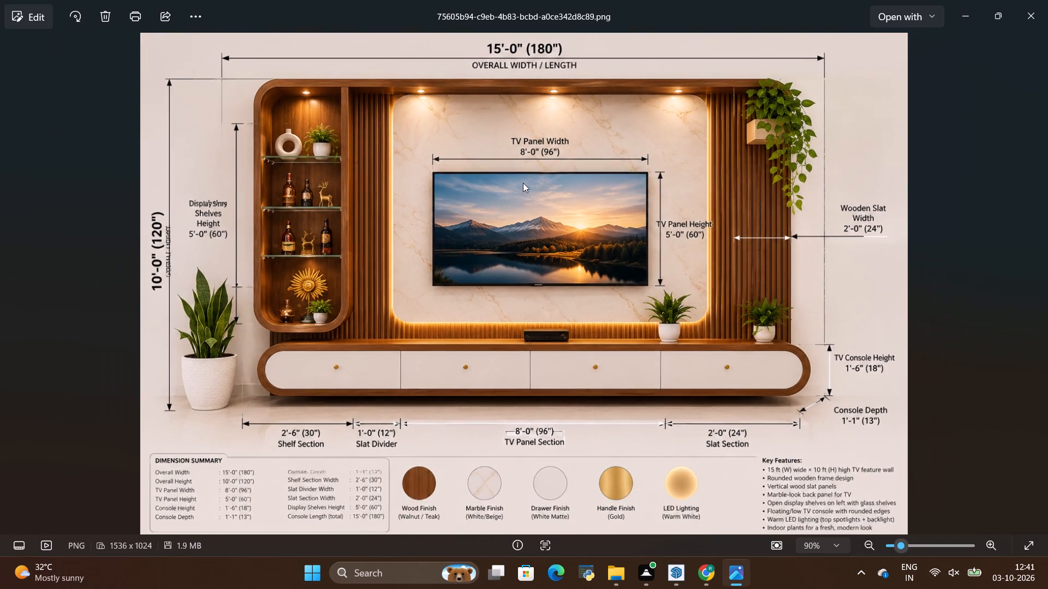
pyautogui.scroll(1, 838, 469)
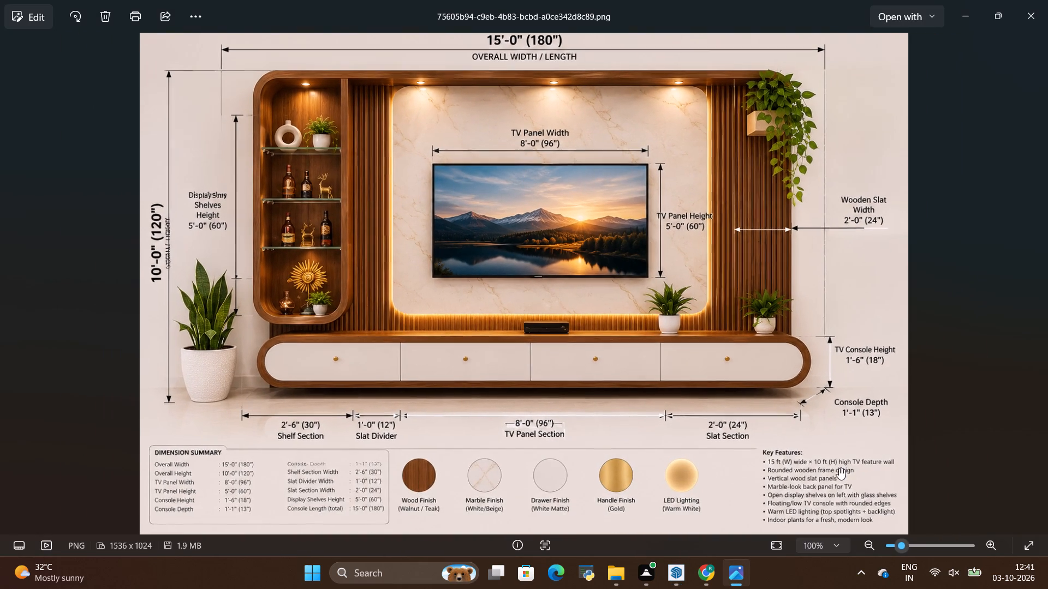
pyautogui.scroll(2, 839, 468)
pyautogui.scroll(-3, 835, 440)
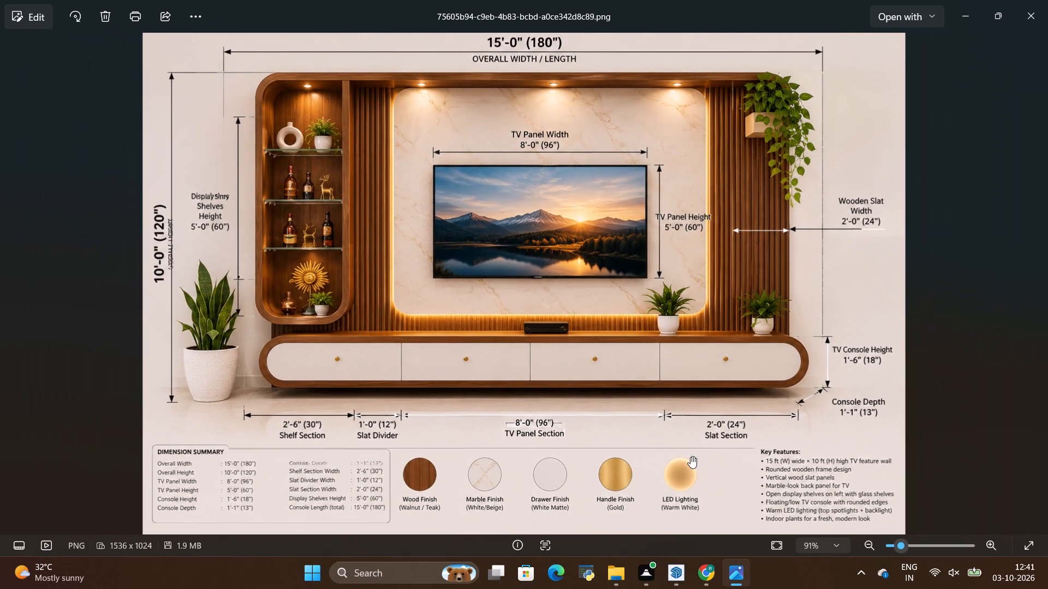
pyautogui.scroll(3, 264, 471)
pyautogui.scroll(4, 164, 482)
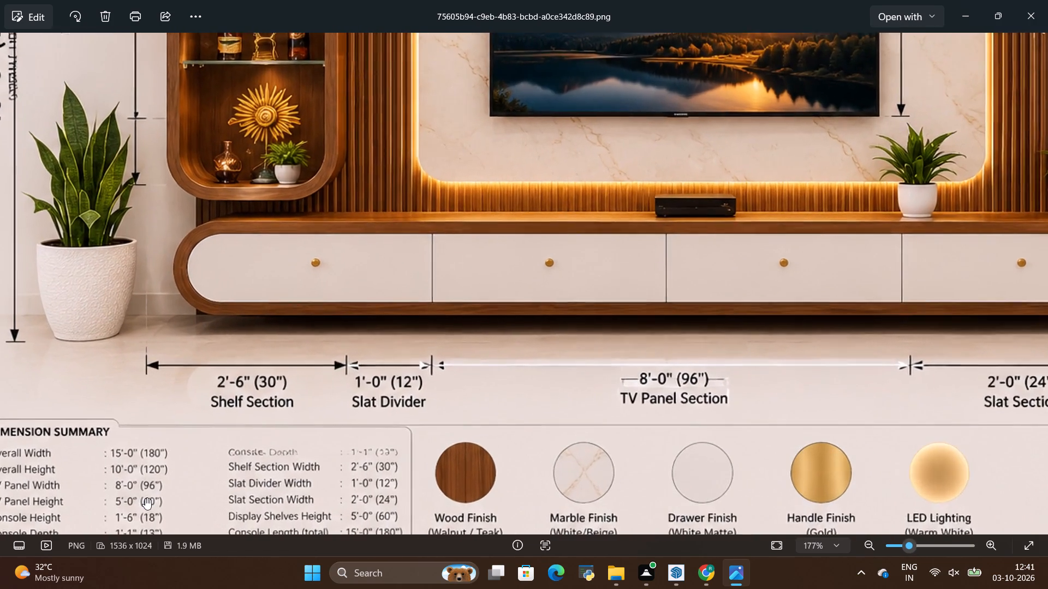
pyautogui.scroll(-10, 182, 472)
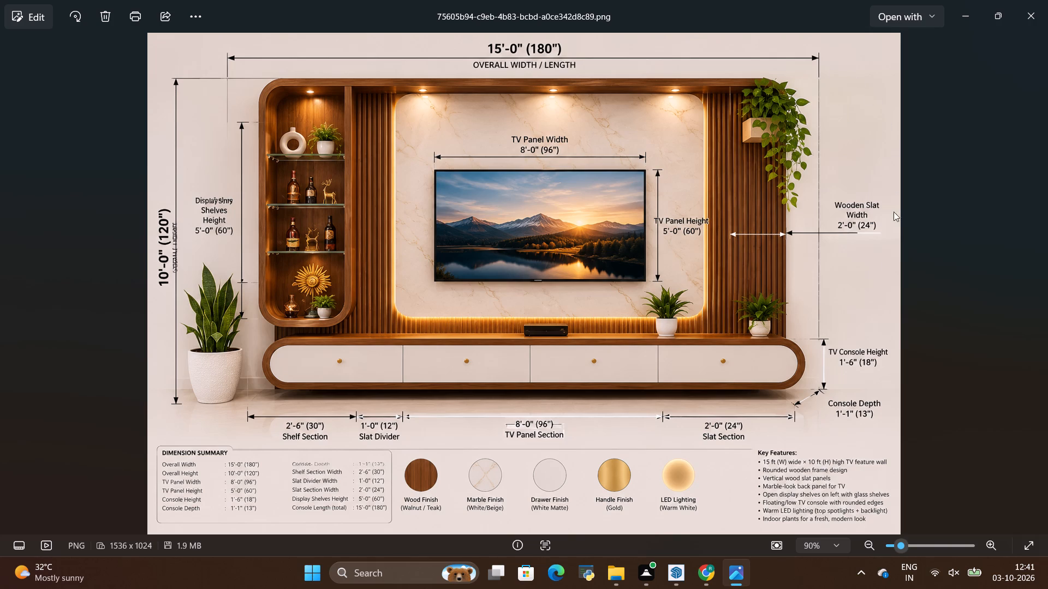
pyautogui.scroll(2, 870, 217)
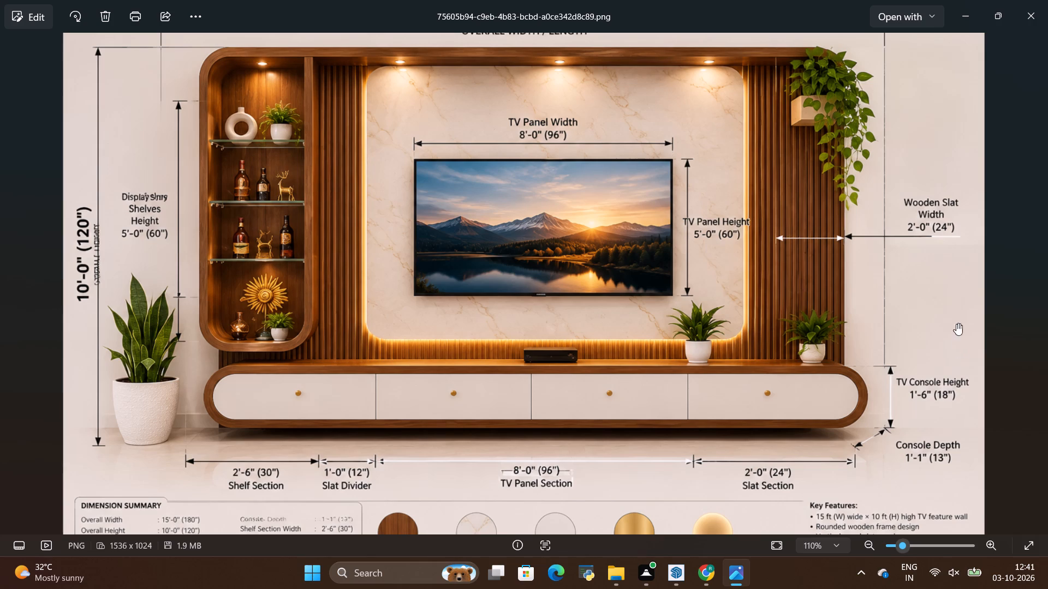
pyautogui.scroll(-4, 928, 312)
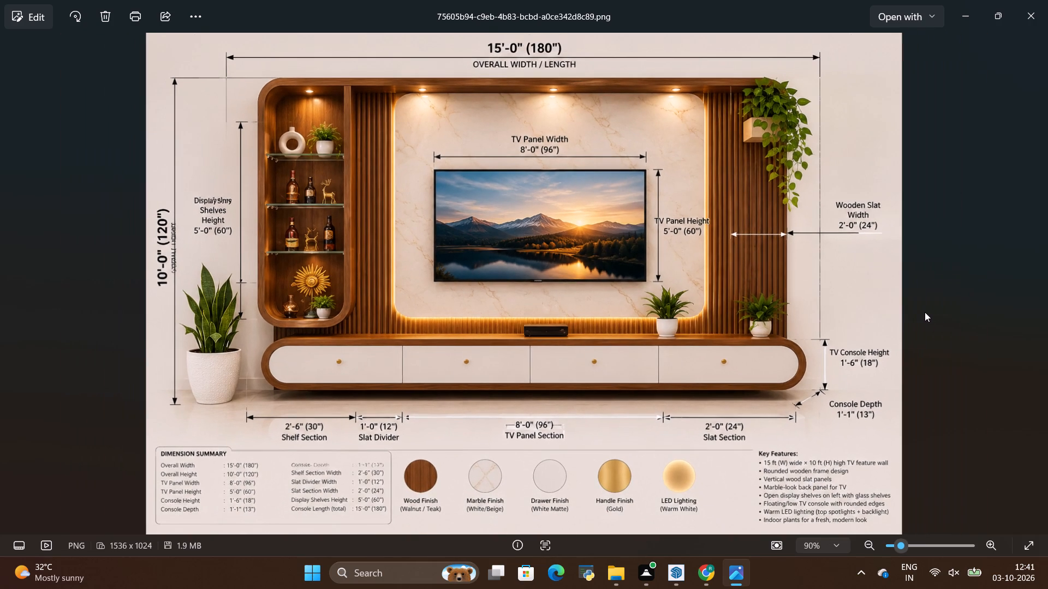
pyautogui.scroll(2, 874, 232)
pyautogui.scroll(-1, 733, 175)
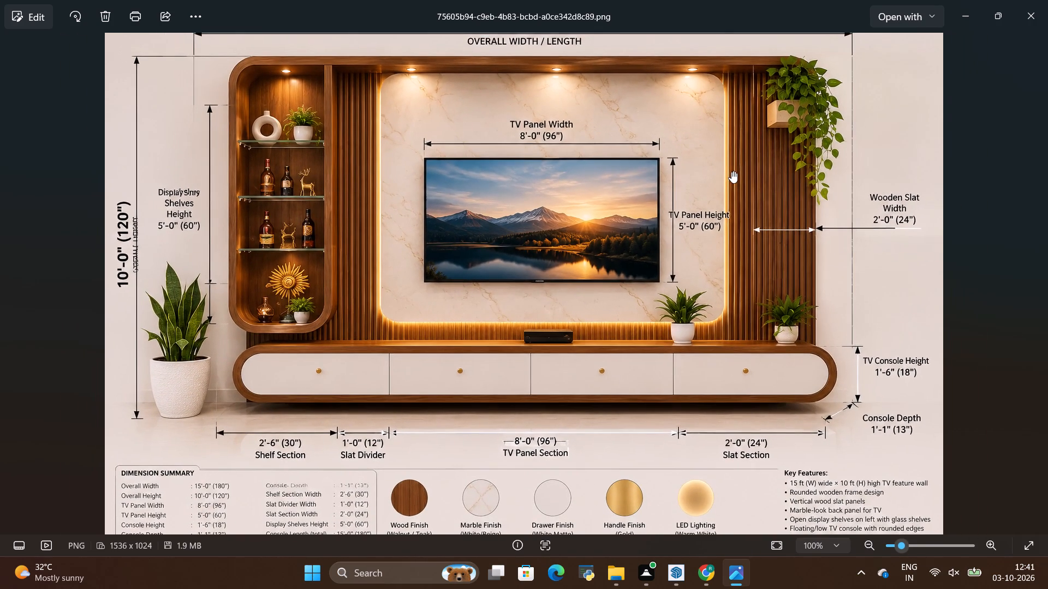
pyautogui.scroll(-1, 731, 171)
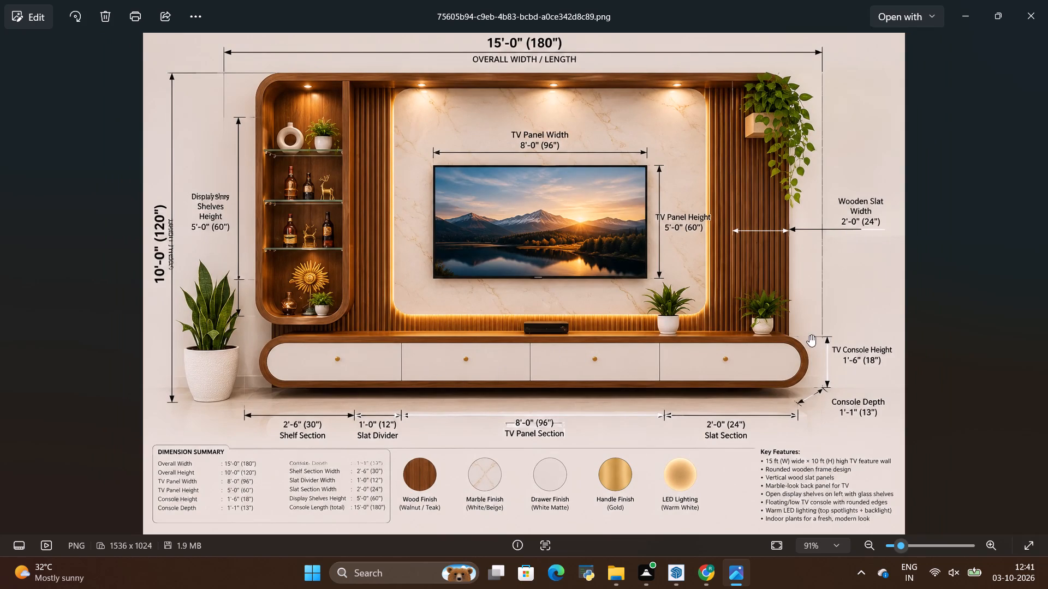
pyautogui.scroll(2, 832, 350)
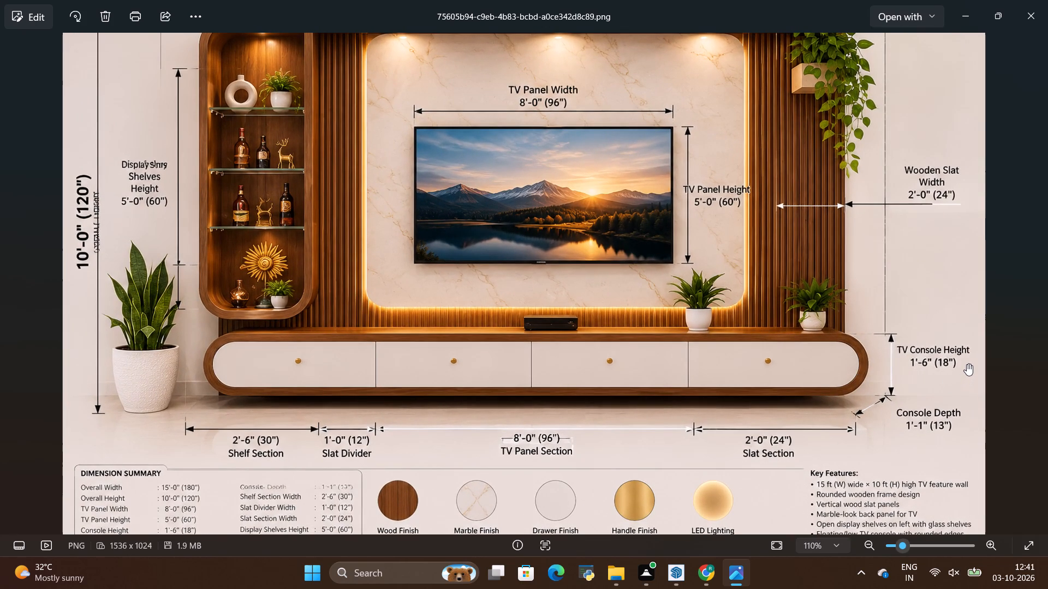
pyautogui.hotkey('alt', 'Tab')
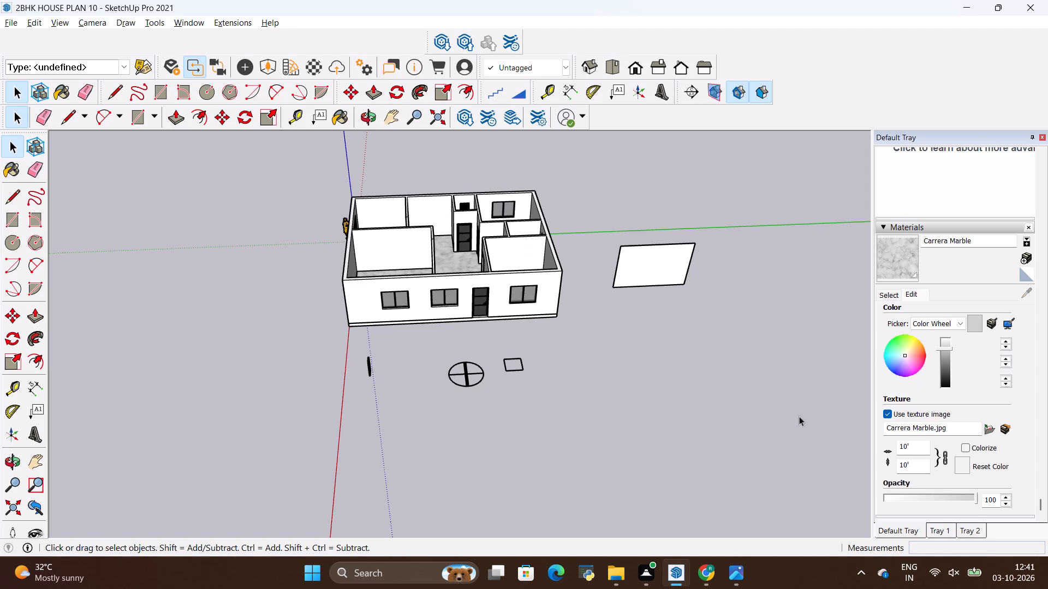
pyautogui.hotkey('alt', 'Tab')
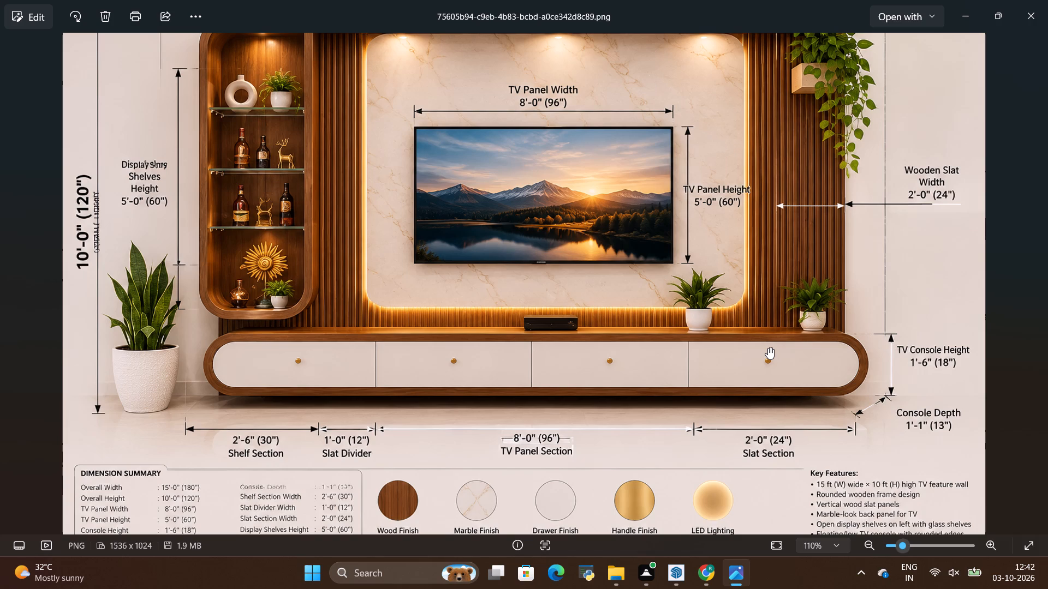
# Examine the reference image's dimension summary and the TV console's height and depth labels.
pyautogui.scroll(-5, 609, 306)
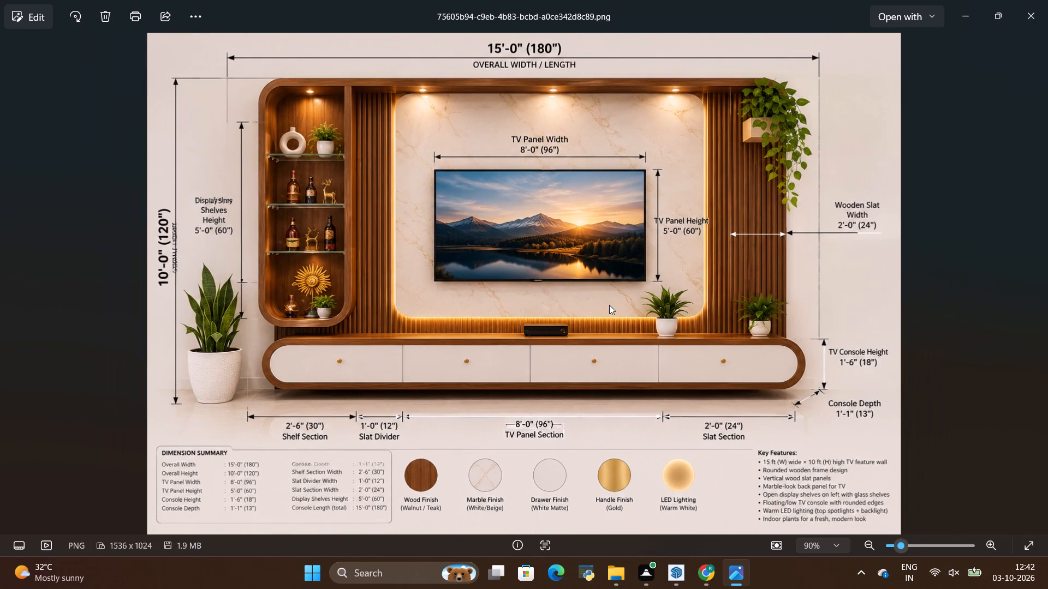
pyautogui.scroll(6, 164, 513)
pyautogui.scroll(1, 85, 503)
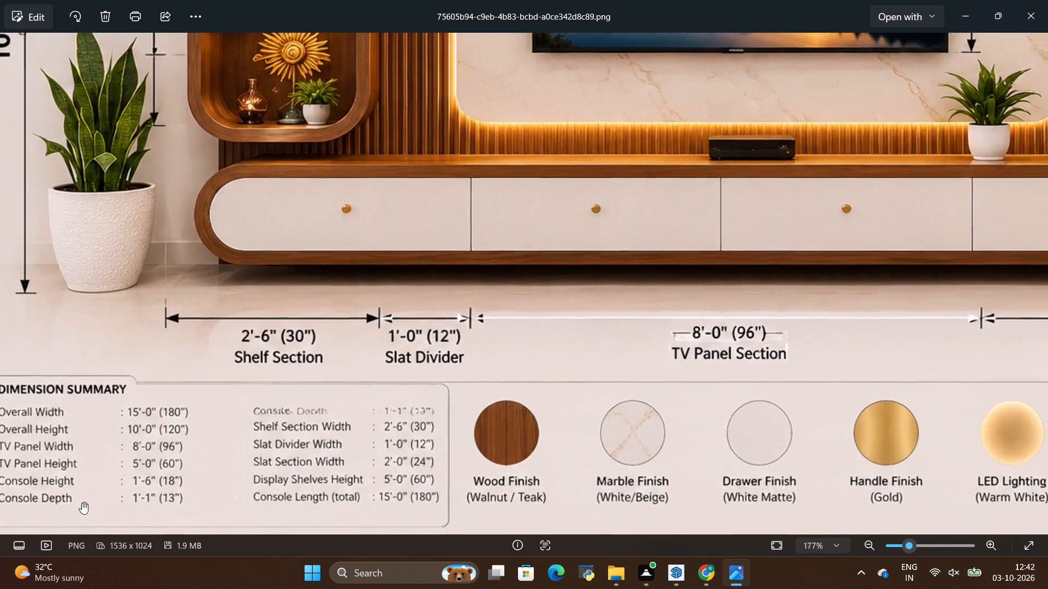
pyautogui.scroll(3, 83, 498)
pyautogui.scroll(-4, 124, 466)
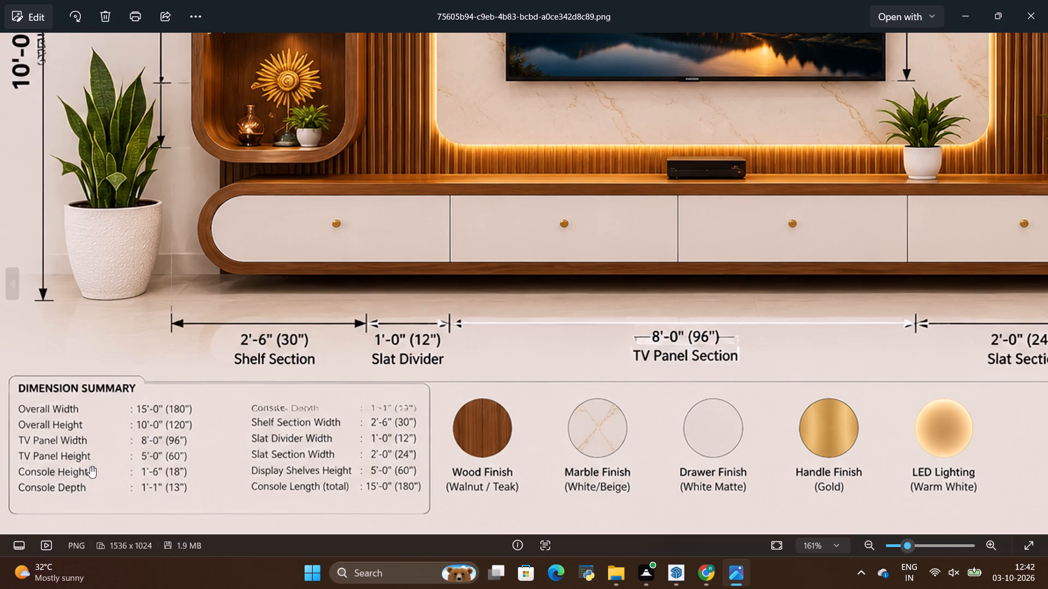
pyautogui.scroll(-3, 90, 466)
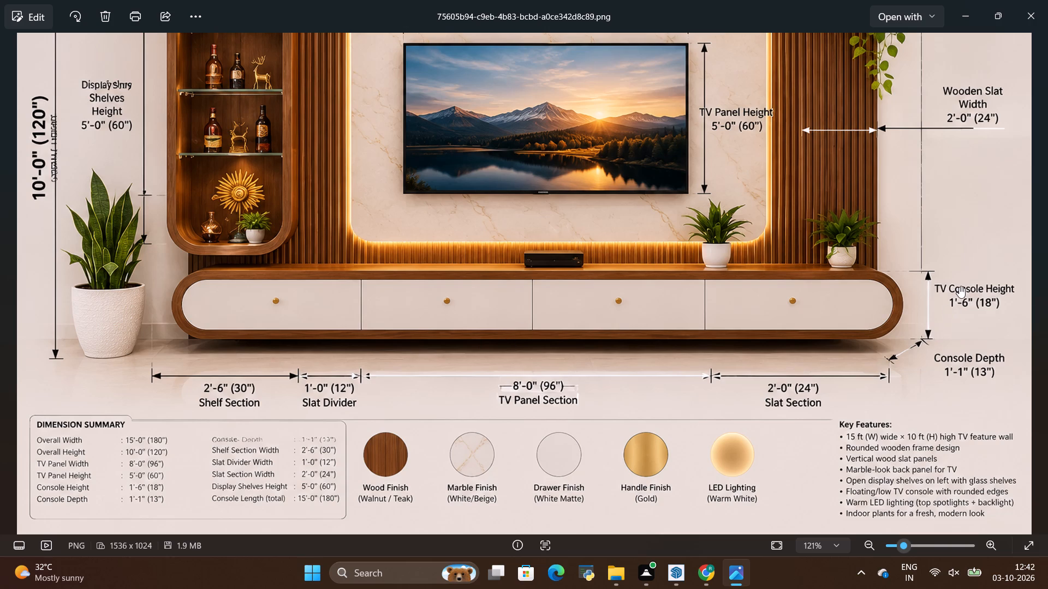
# Back in SketchUp, open the wall rectangle's group and copy its bottom edge 6" upward on the face.
pyautogui.hotkey('alt', 'Tab')
pyautogui.scroll(5, 858, 280)
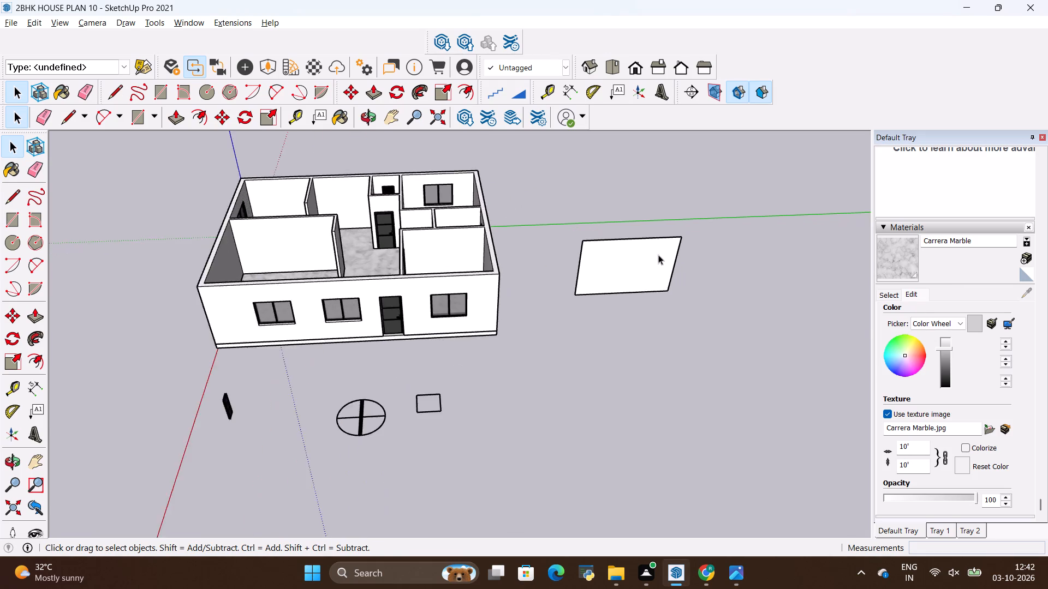
pyautogui.scroll(4, 658, 255)
pyautogui.moveTo(636, 404); pyautogui.dragTo(636, 300, button='middle')
pyautogui.scroll(3, 626, 298)
pyautogui.doubleClick(623, 303)
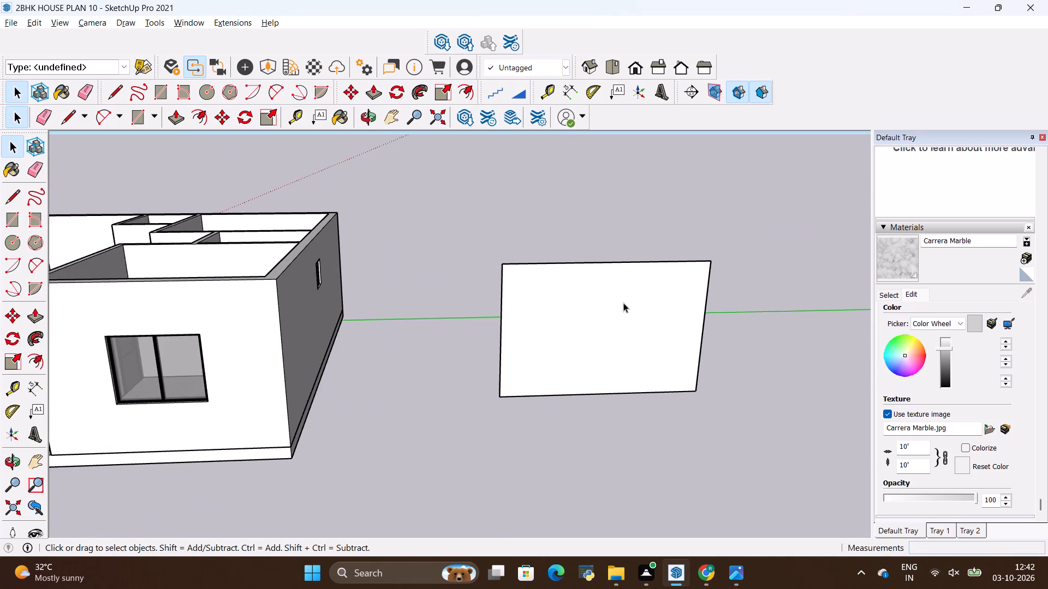
pyautogui.scroll(6, 606, 379)
pyautogui.click(594, 401)
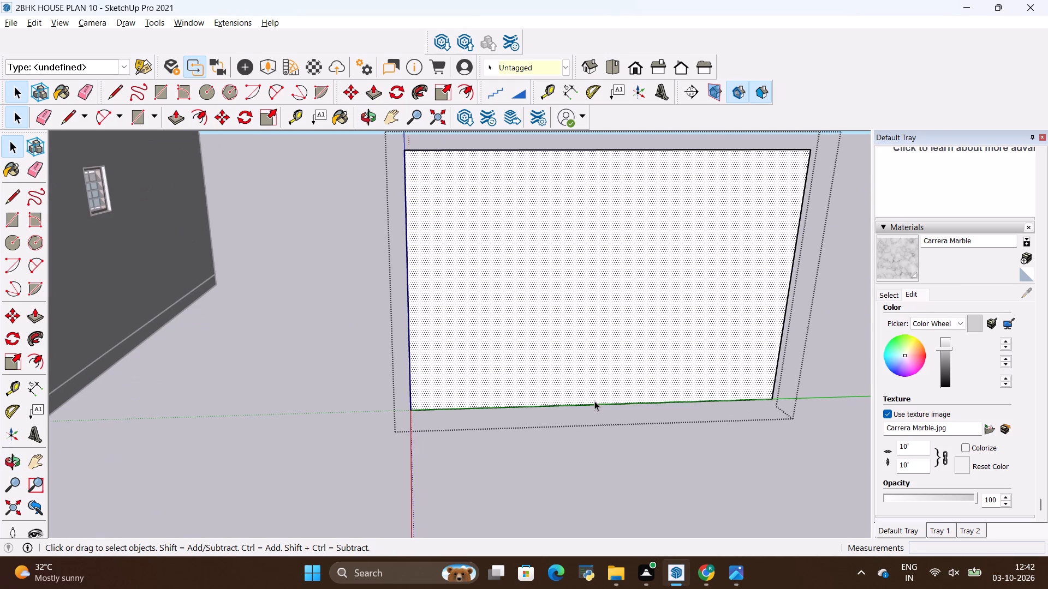
pyautogui.click(596, 404)
pyautogui.press('m')
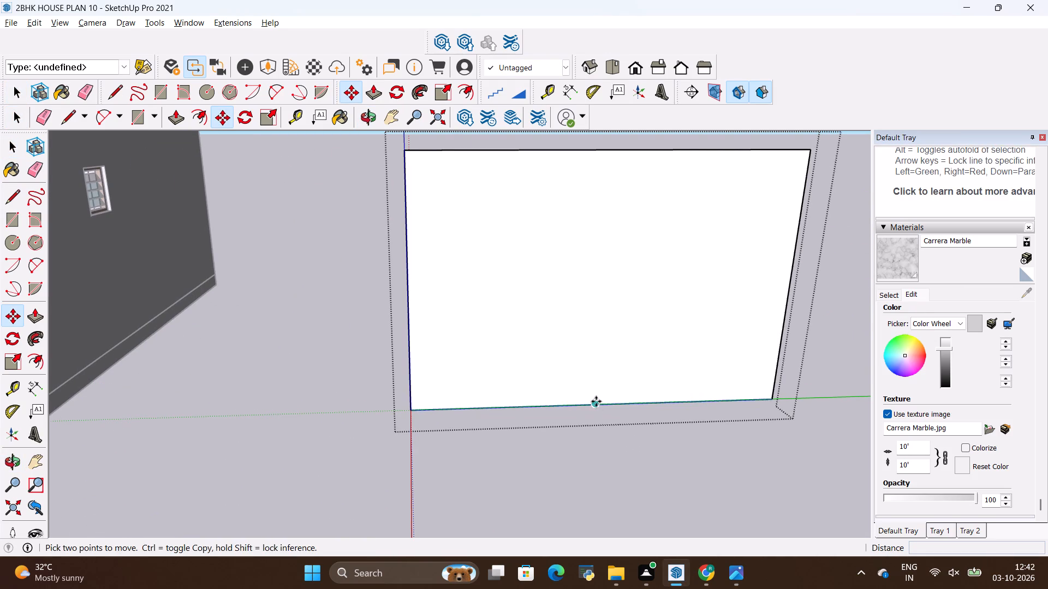
pyautogui.click(599, 402)
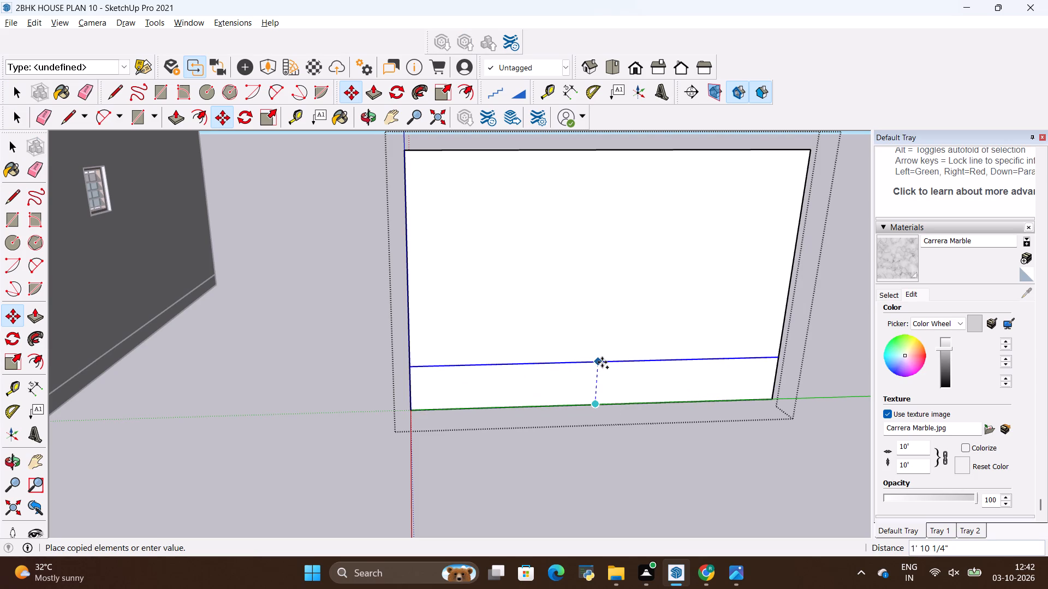
pyautogui.press('BackSpace')
pyautogui.press('6')
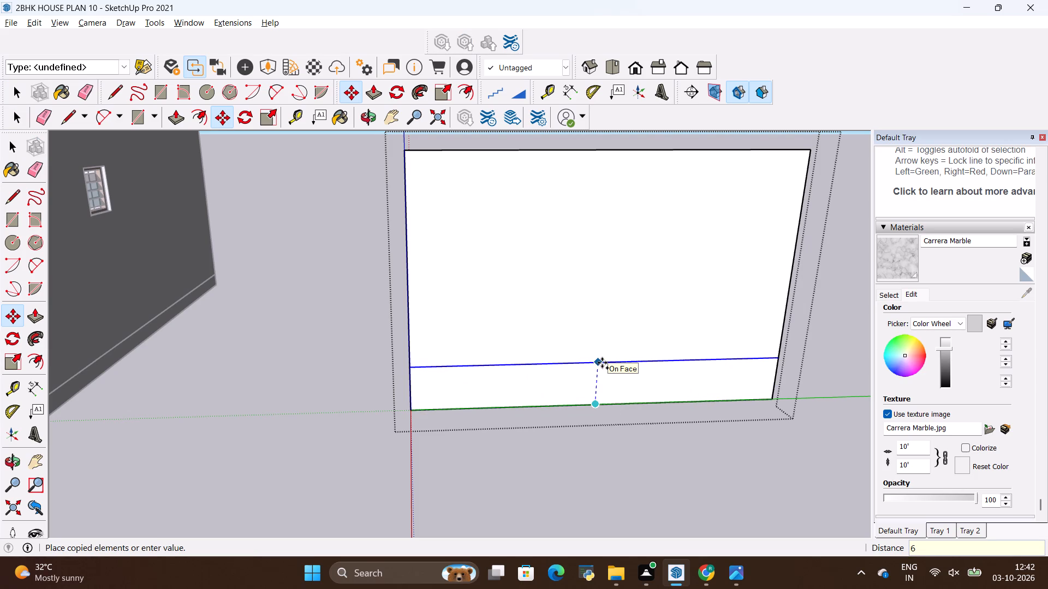
pyautogui.hotkey('shift', '"')
pyautogui.press('Return')
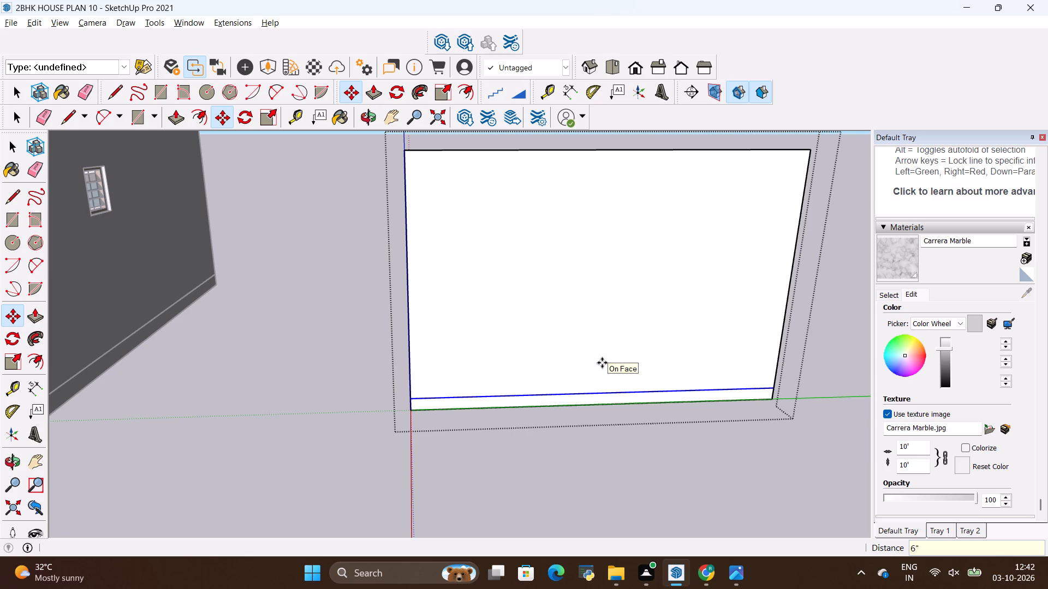
# After rechecking the console in the reference image, copy the 6" line 18" upward to mark the console's top.
pyautogui.hotkey('alt', 'Tab')
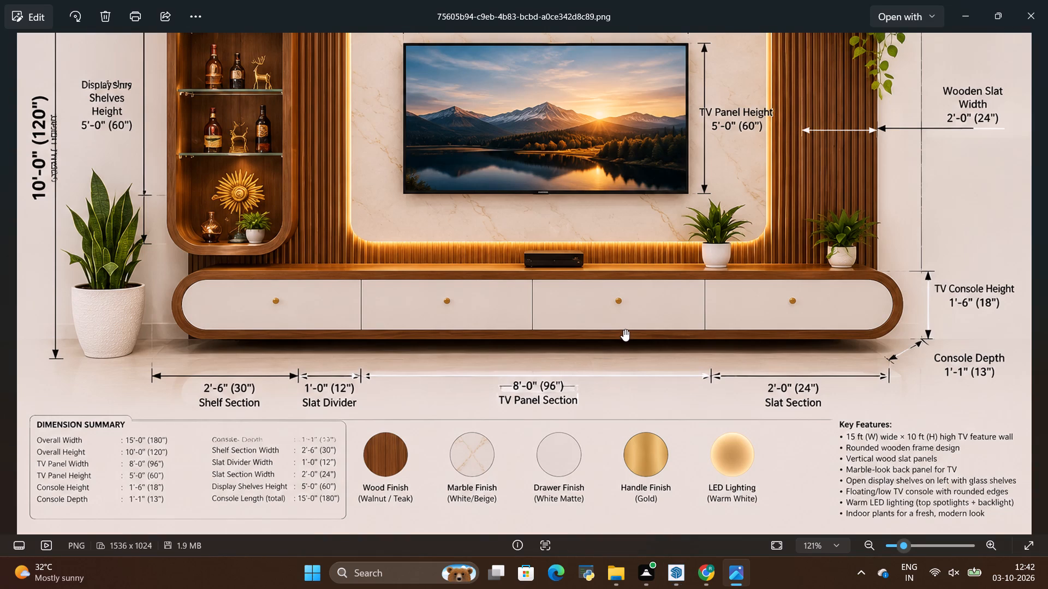
pyautogui.hotkey('alt', 'Tab')
pyautogui.hotkey('alt', 'Tab')
pyautogui.hotkey('alt', 'Tab')
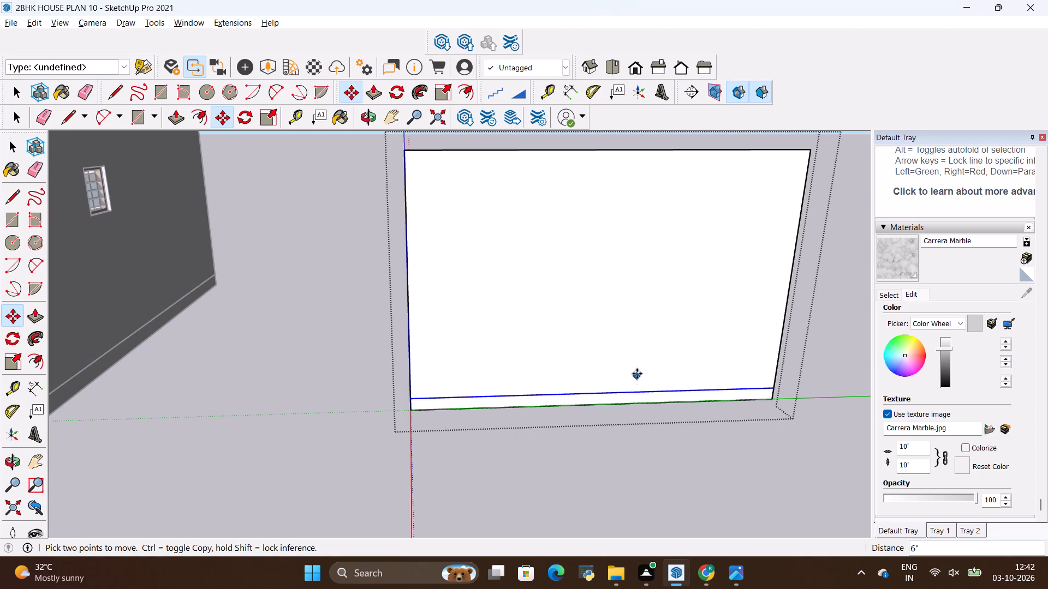
pyautogui.click(632, 392)
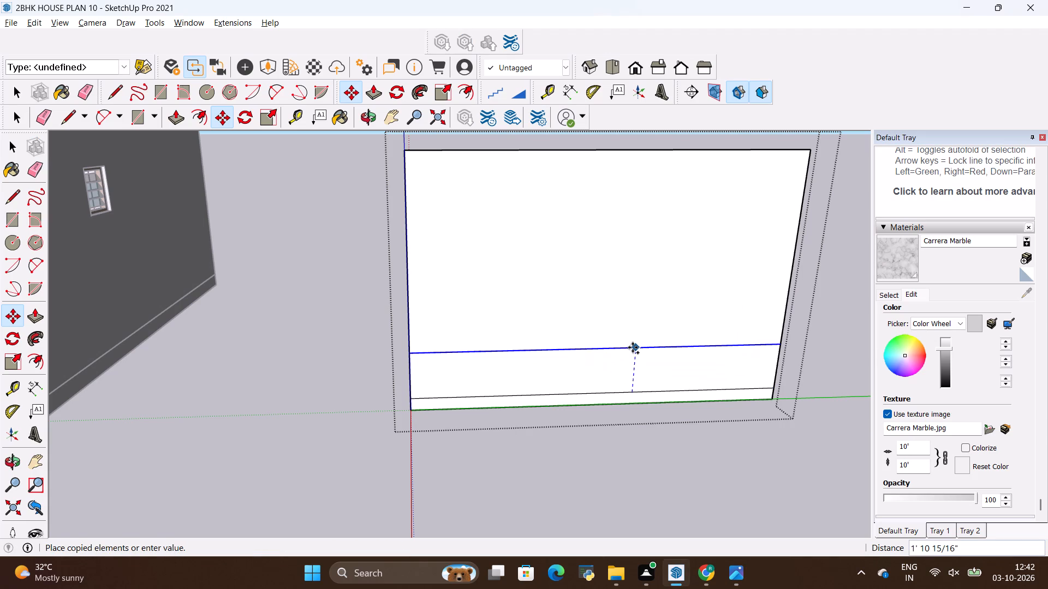
pyautogui.press('BackSpace')
pyautogui.write('18')
pyautogui.hotkey('shift', '"')
pyautogui.press('Return')
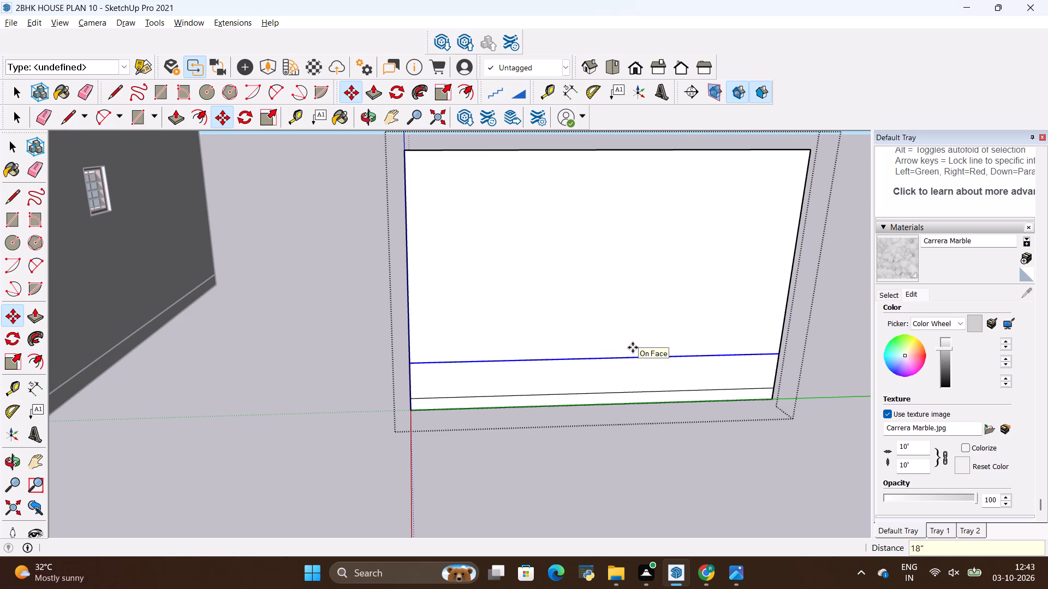
pyautogui.press('Escape')
# Copy the console's top line 2" downward to mark the thickness of its upper frame.
pyautogui.hotkey('alt', 'Tab')
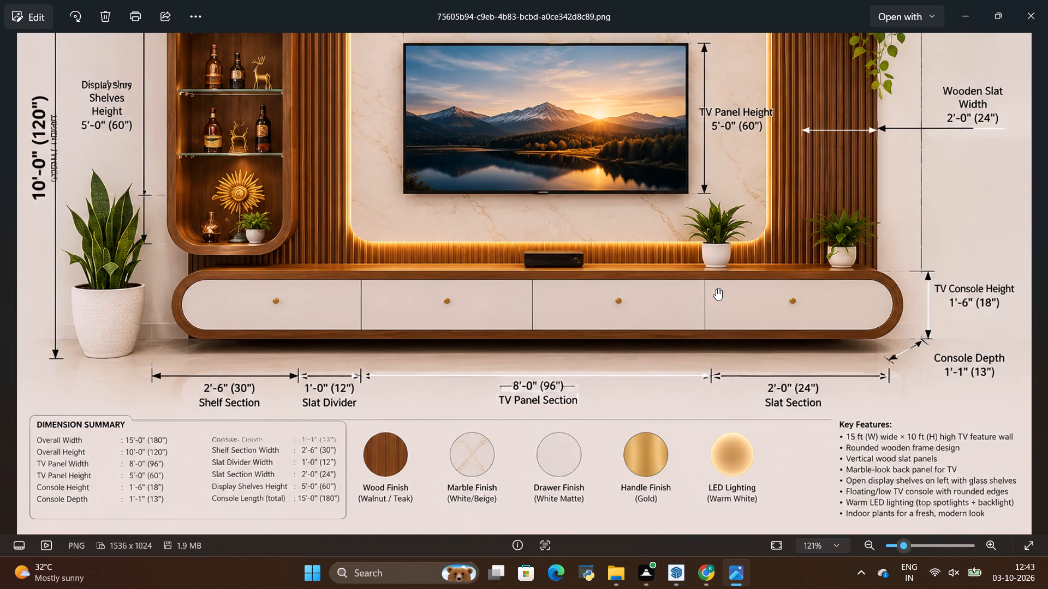
pyautogui.hotkey('alt', 'Tab')
pyautogui.scroll(3, 622, 340)
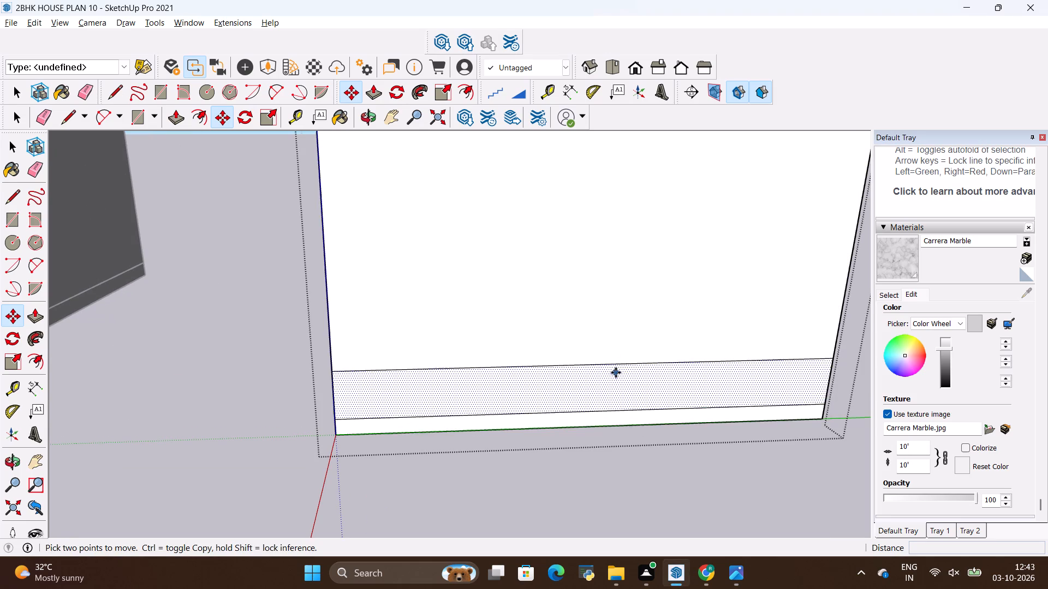
pyautogui.click(613, 365)
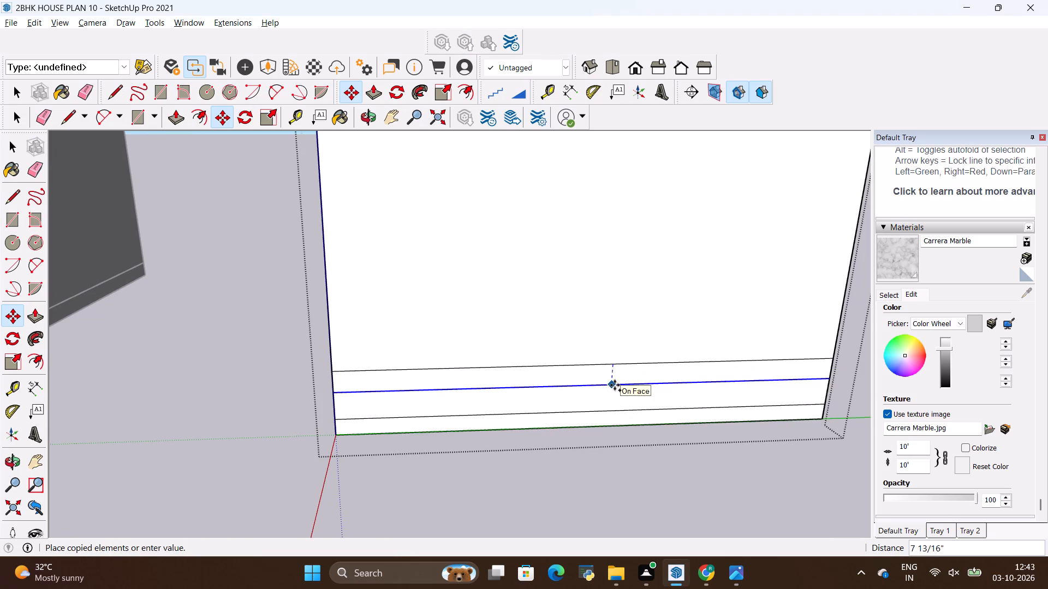
pyautogui.press('BackSpace')
pyautogui.press('2')
pyautogui.hotkey('shift', '"')
pyautogui.press('Return')
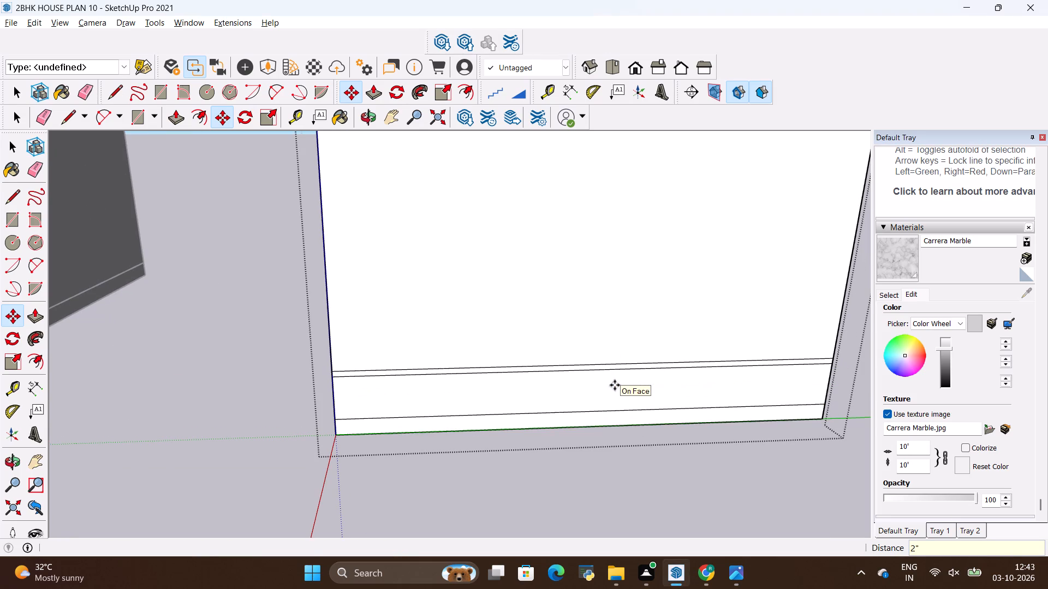
# Copy the console's bottom line 2" upward to mark the thickness of its lower frame.
pyautogui.click(616, 408)
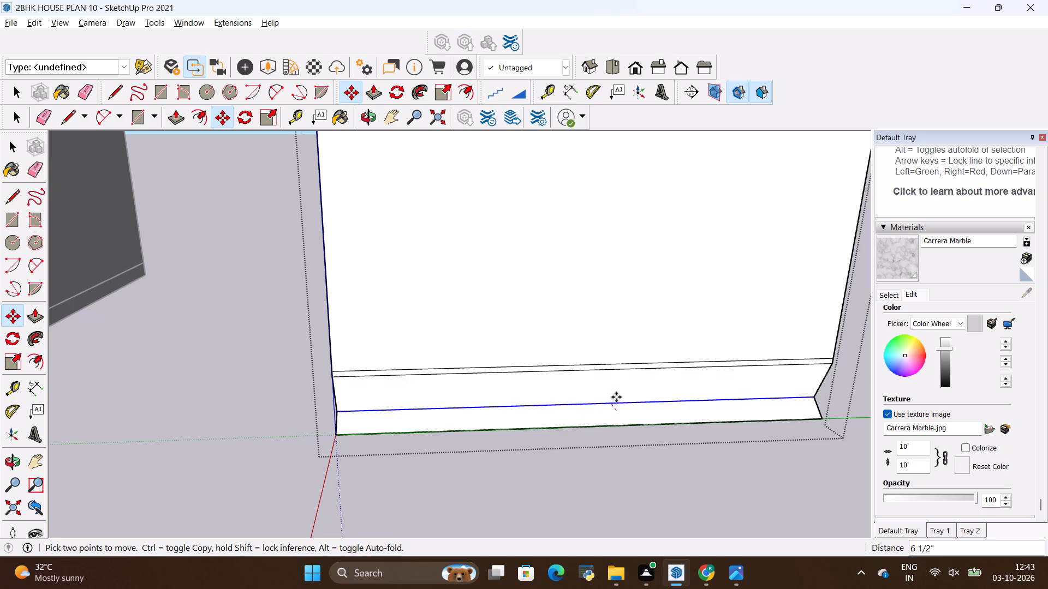
pyautogui.press('BackSpace')
pyautogui.press('2')
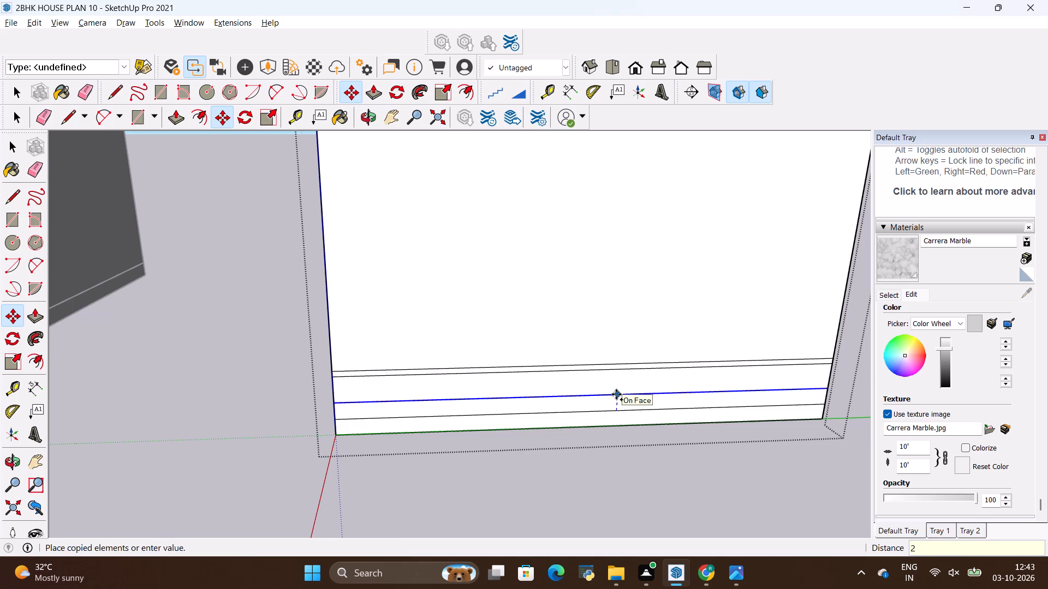
pyautogui.hotkey('shift', '"')
pyautogui.press('Return')
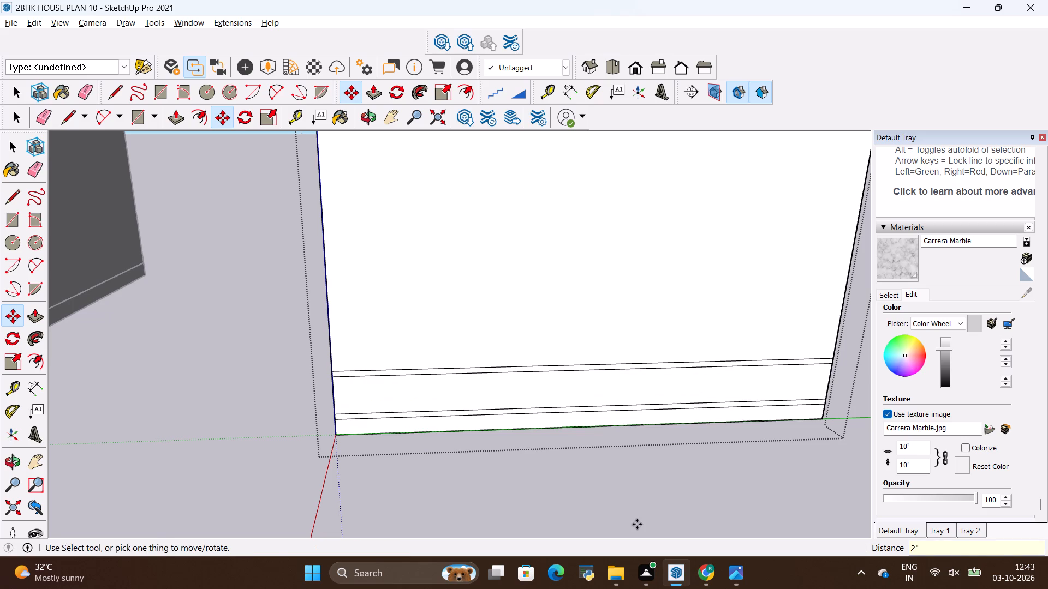
# Compare the console lines with the reference image, and examine the unit's top frame, shelf section and overall width.
pyautogui.hotkey('alt', 'Tab')
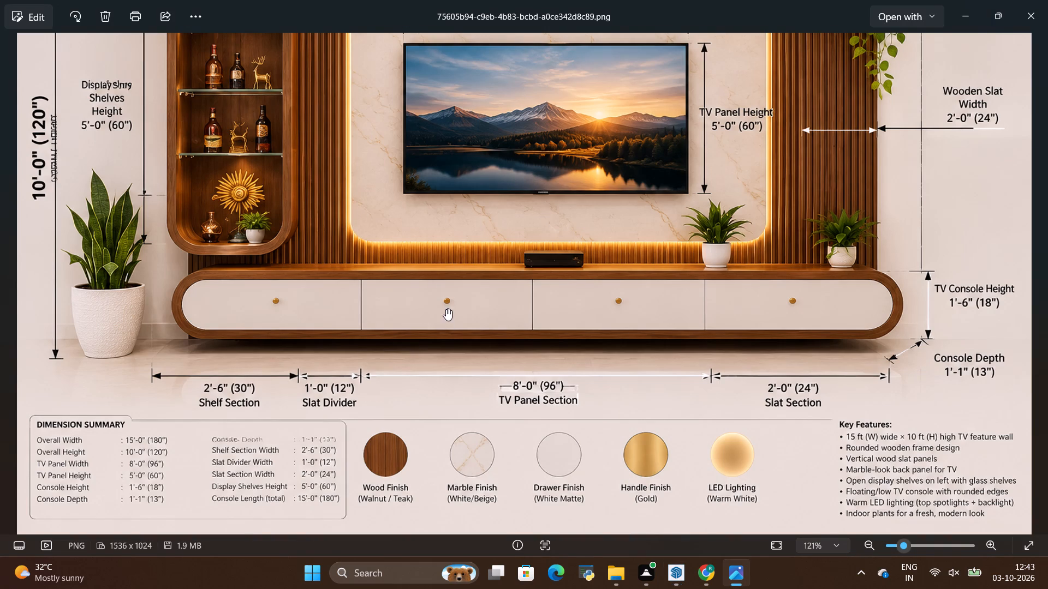
pyautogui.hotkey('alt', 'Tab')
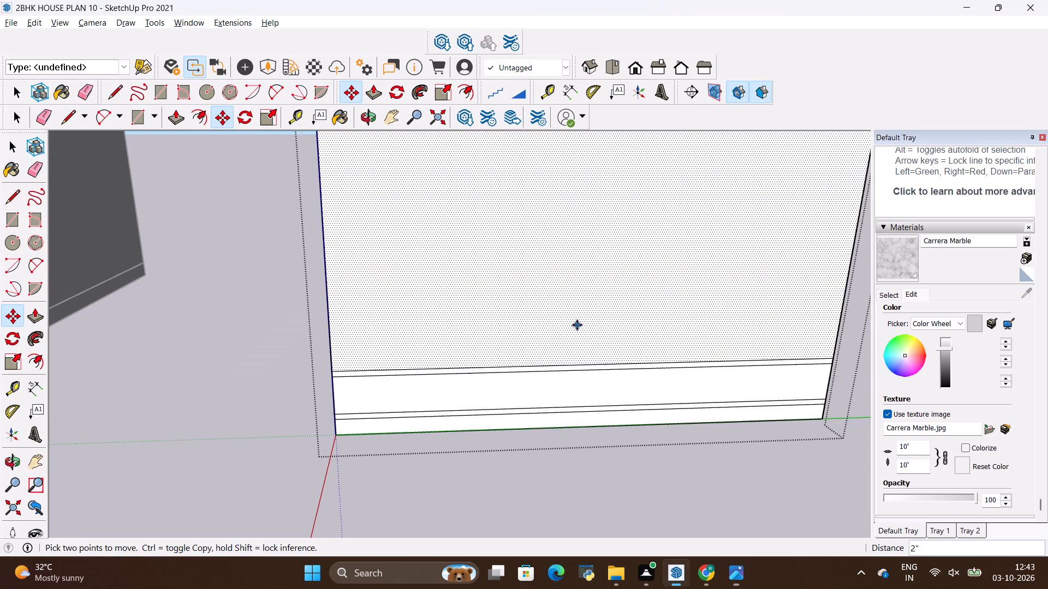
pyautogui.scroll(1, 532, 426)
pyautogui.scroll(-2, 428, 348)
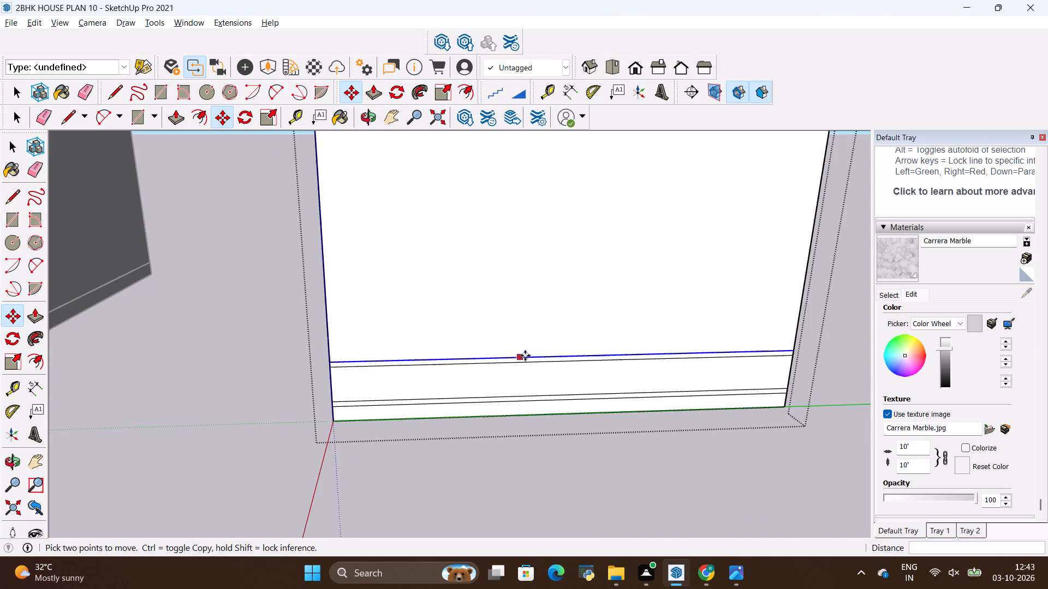
pyautogui.scroll(2, 646, 366)
pyautogui.scroll(1, 355, 376)
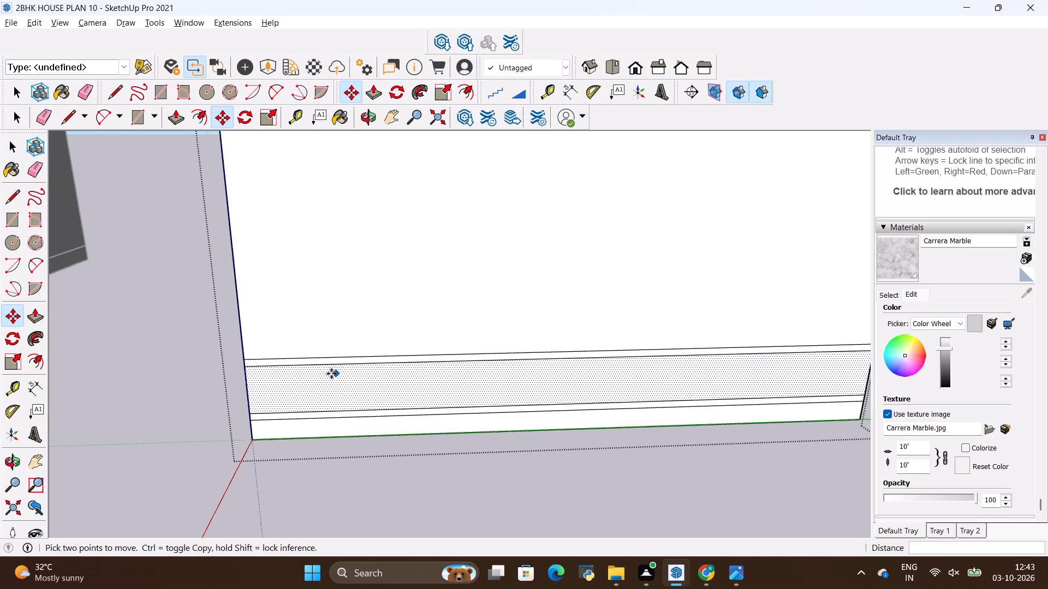
pyautogui.press('Escape')
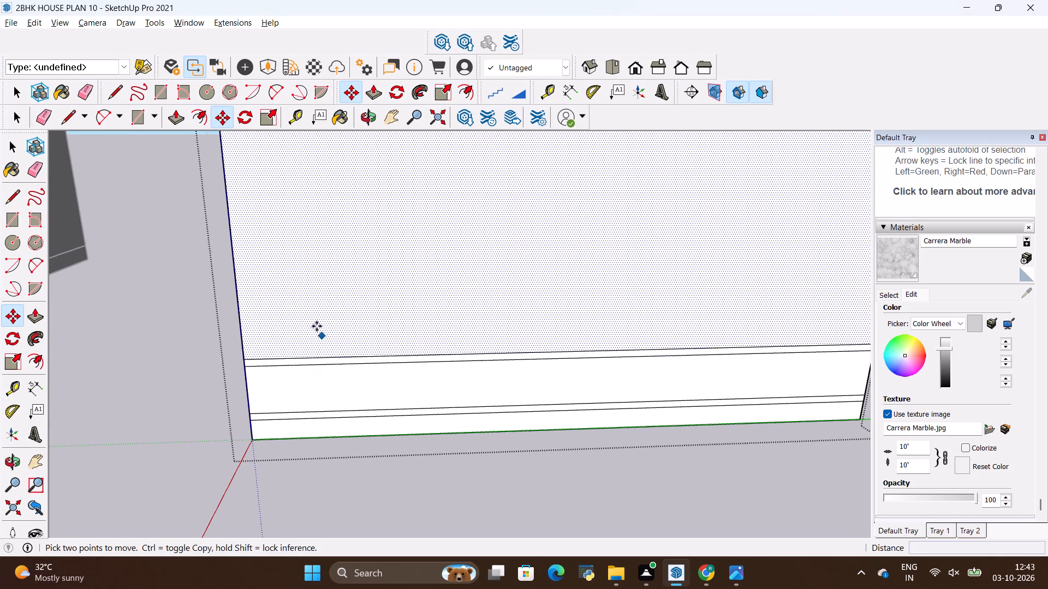
pyautogui.scroll(-6, 288, 380)
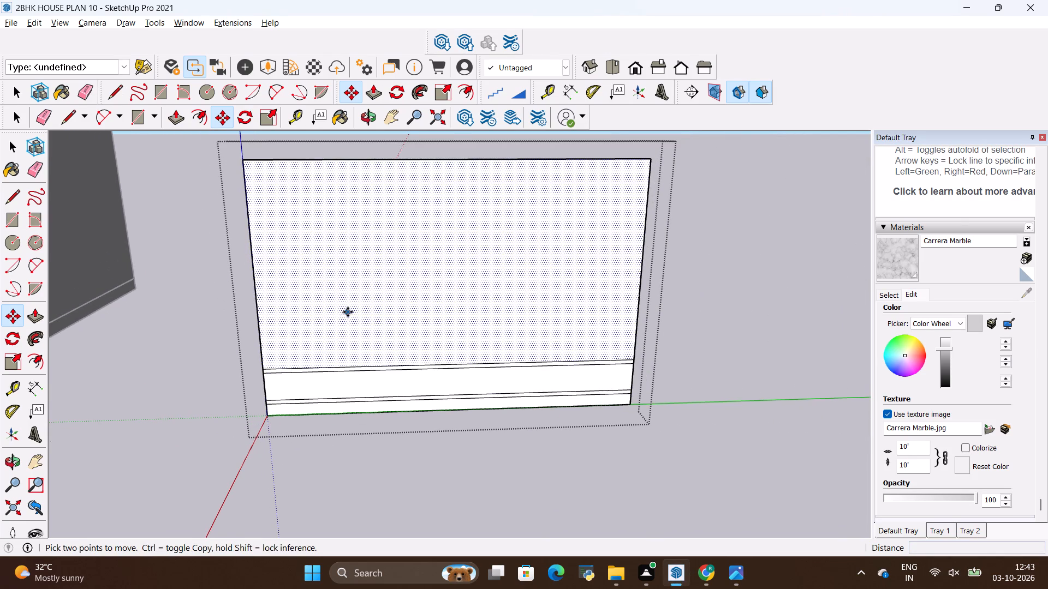
pyautogui.hotkey('alt', 'Tab')
pyautogui.scroll(-7, 354, 317)
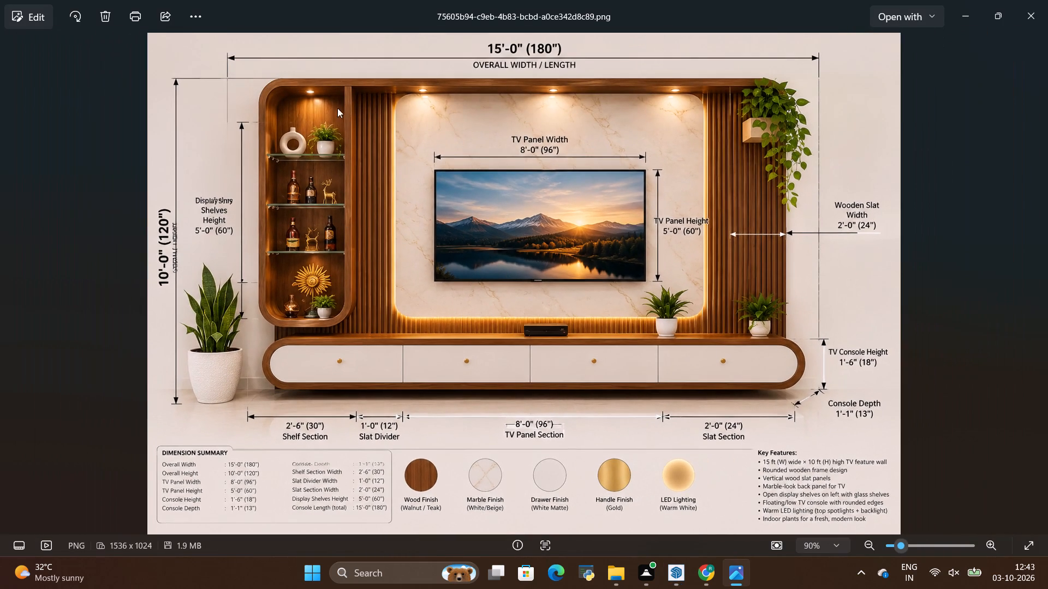
pyautogui.scroll(1, 349, 84)
pyautogui.scroll(1, 515, 64)
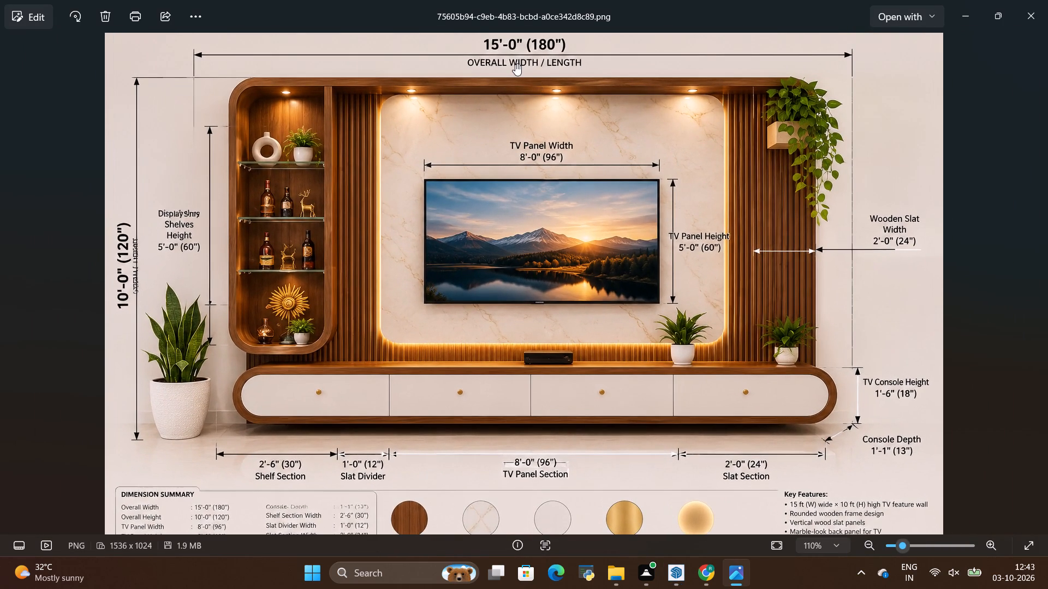
pyautogui.scroll(1, 515, 64)
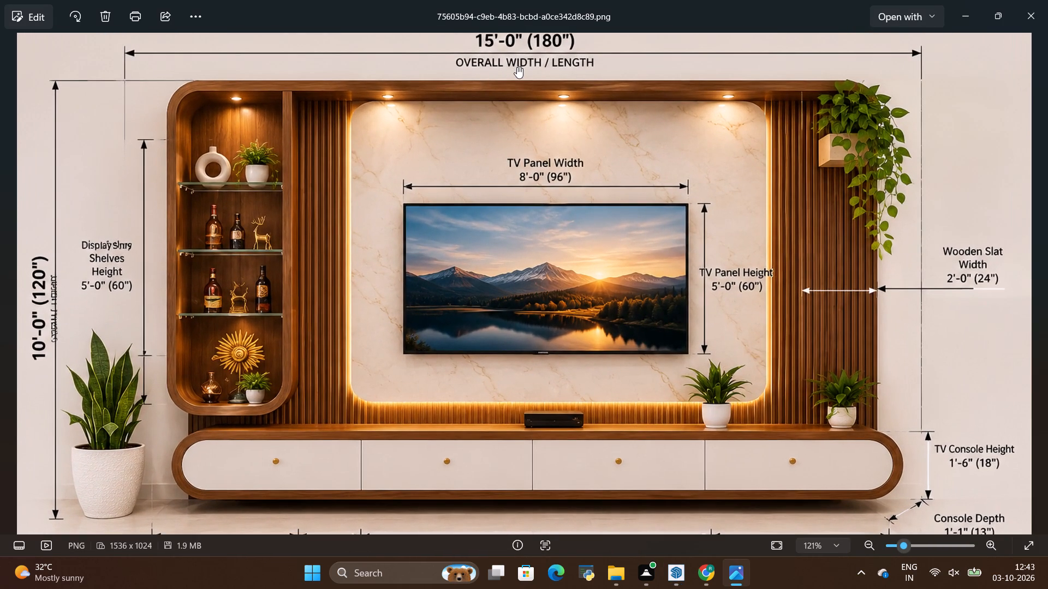
# Copy the wall unit's top edge 2" downward to mark the thickness of its top frame.
pyautogui.hotkey('alt', 'Tab')
pyautogui.scroll(1, 497, 85)
pyautogui.scroll(4, 492, 170)
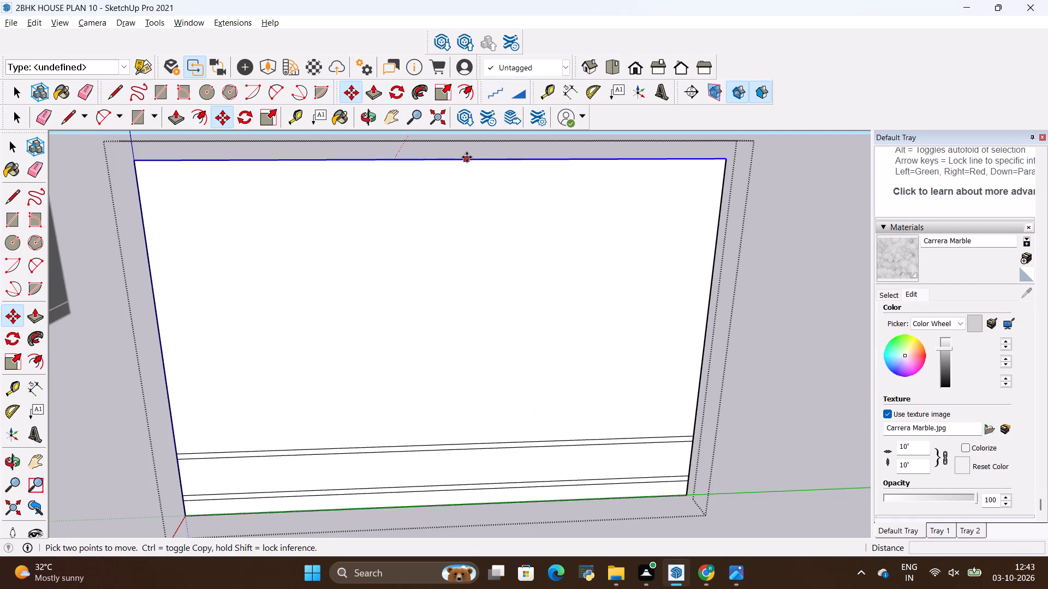
pyautogui.click(467, 157)
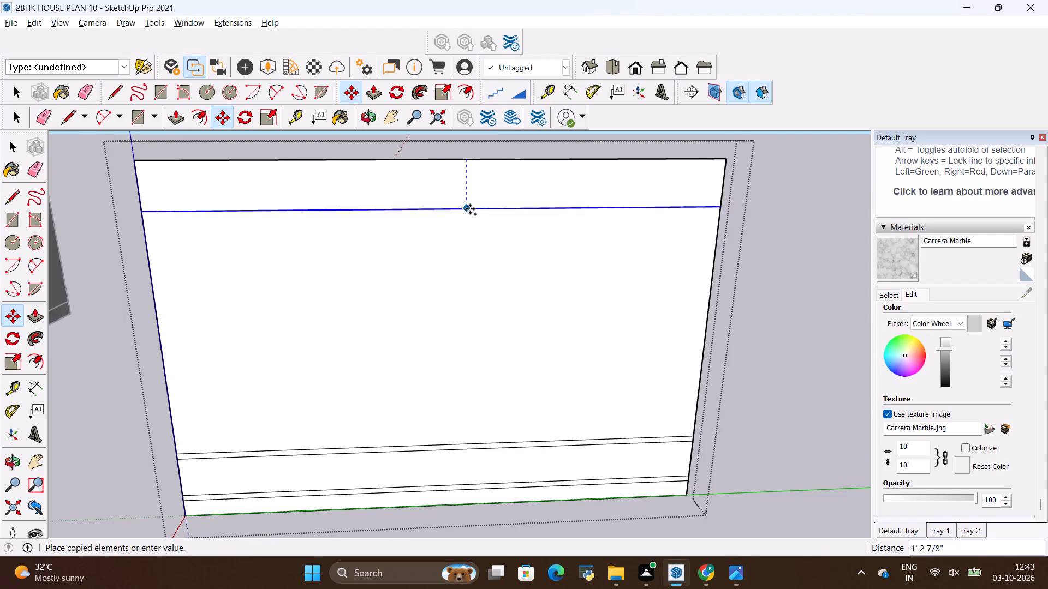
pyautogui.press('BackSpace')
pyautogui.press('2')
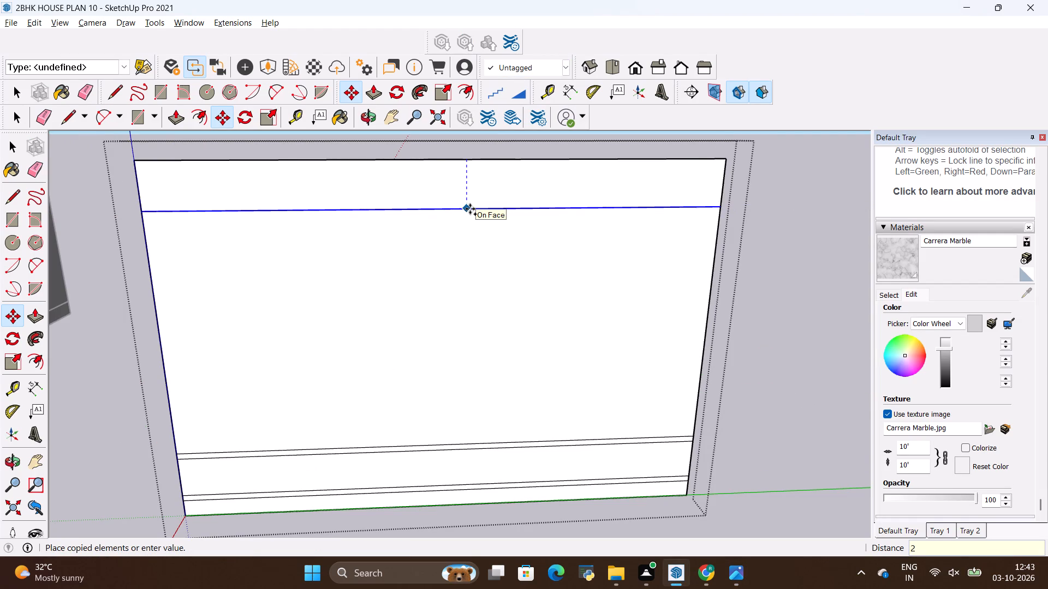
pyautogui.hotkey('shift', '"')
pyautogui.press('Return')
pyautogui.press('Escape')
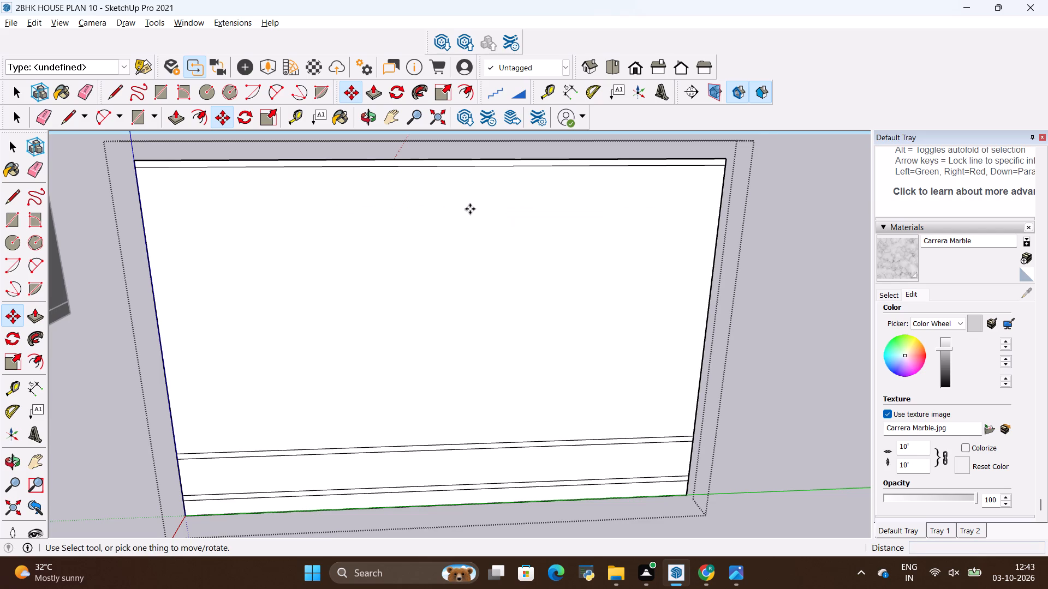
# Examine the shelf section, TV panel and wooden slat section, with their dimensions, in the reference image.
pyautogui.hotkey('alt', 'Tab')
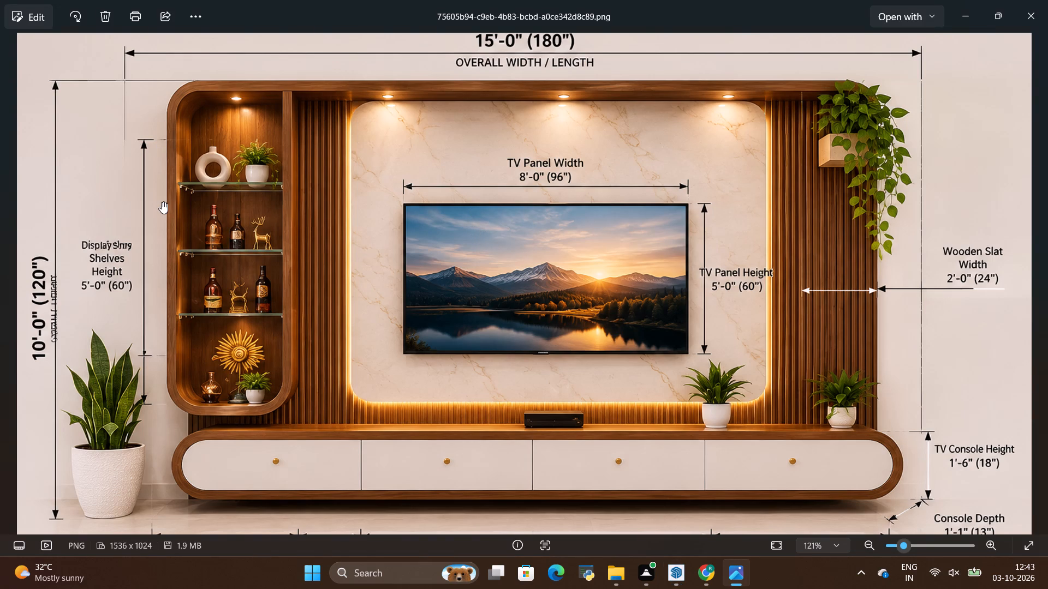
pyautogui.hotkey('alt', 'Tab')
pyautogui.hotkey('alt', 'Tab')
pyautogui.hotkey('alt', 'Tab')
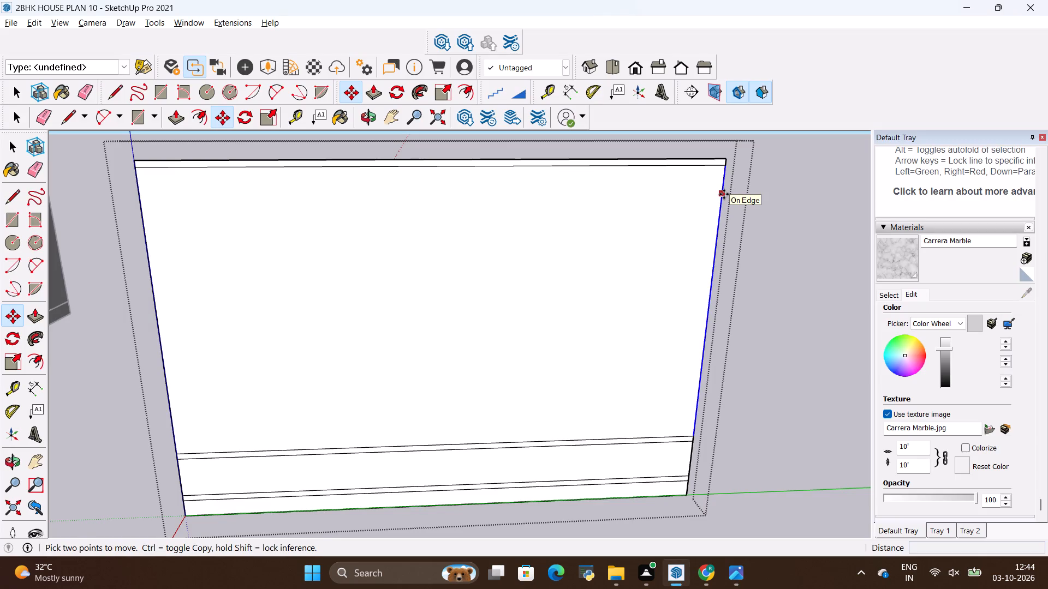
pyautogui.hotkey('alt', 'Tab')
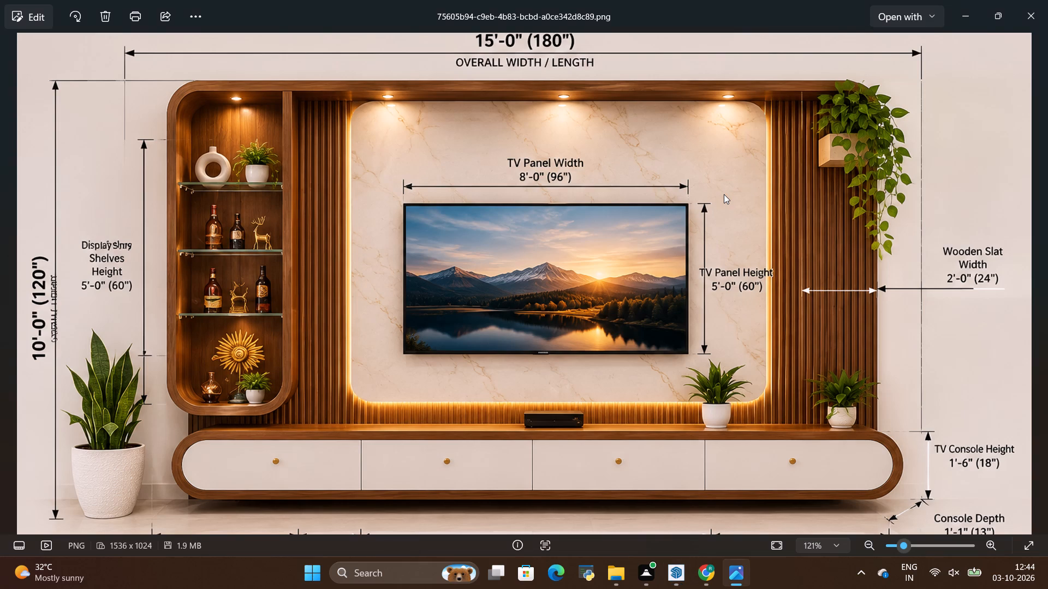
pyautogui.scroll(4, 658, 217)
pyautogui.scroll(3, 844, 208)
pyautogui.scroll(-9, 845, 210)
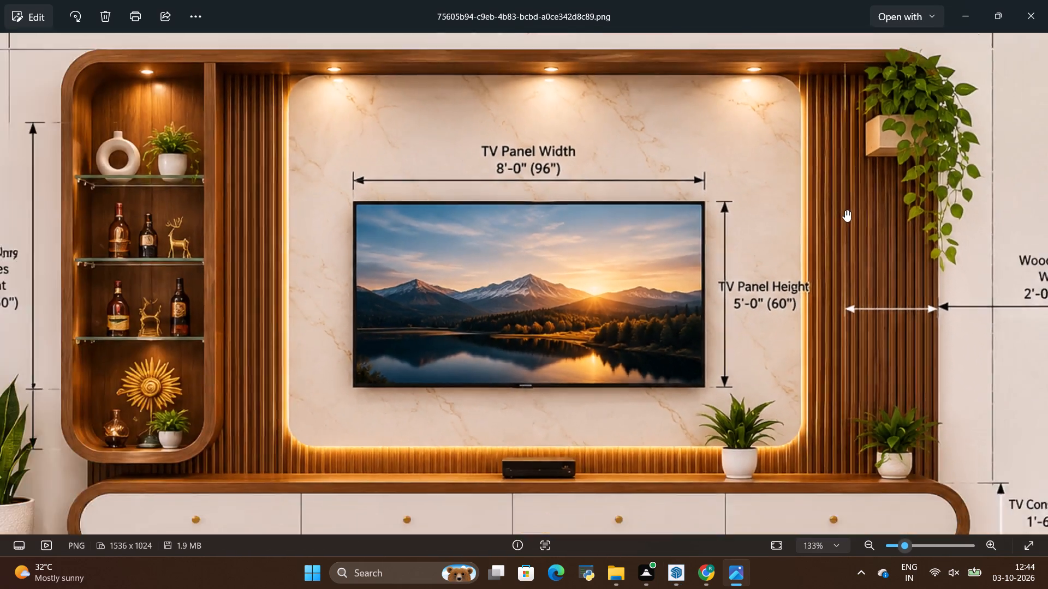
pyautogui.scroll(-2, 845, 210)
pyautogui.scroll(3, 815, 210)
pyautogui.scroll(1, 735, 146)
pyautogui.scroll(-4, 735, 147)
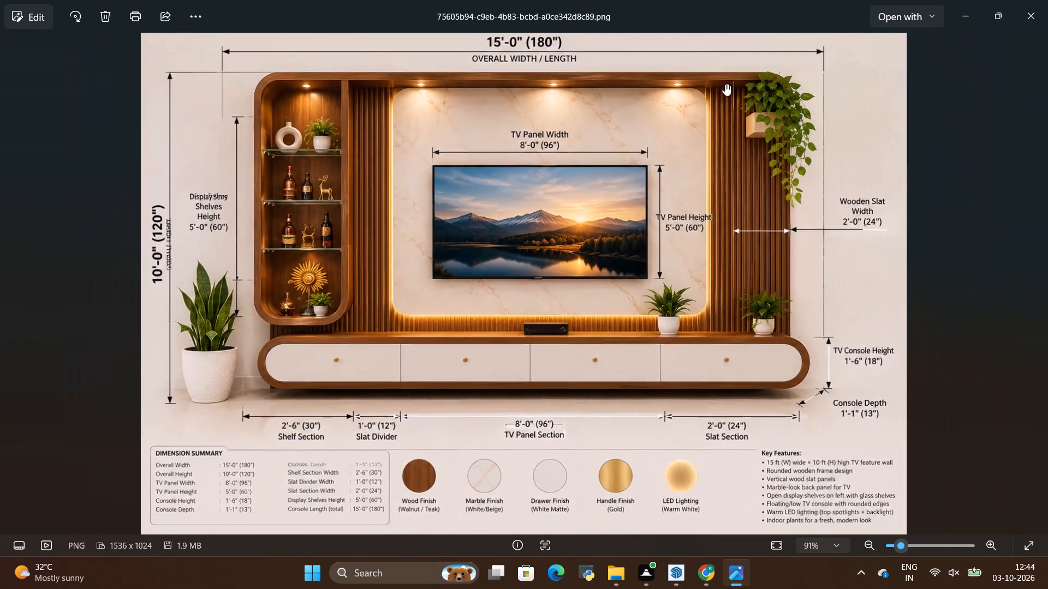
pyautogui.scroll(3, 663, 53)
pyautogui.hotkey('alt', 'Tab')
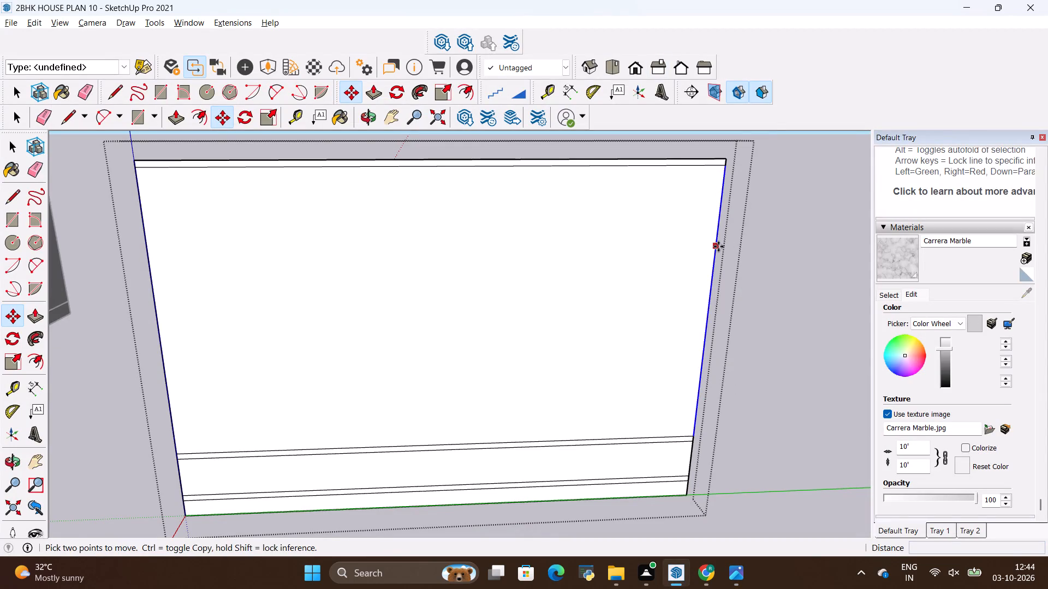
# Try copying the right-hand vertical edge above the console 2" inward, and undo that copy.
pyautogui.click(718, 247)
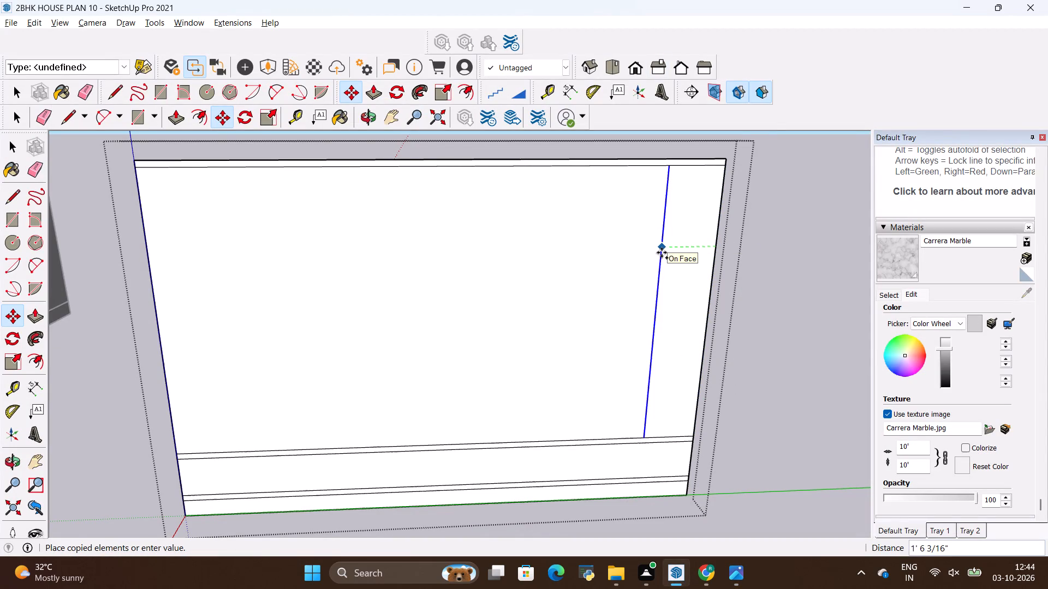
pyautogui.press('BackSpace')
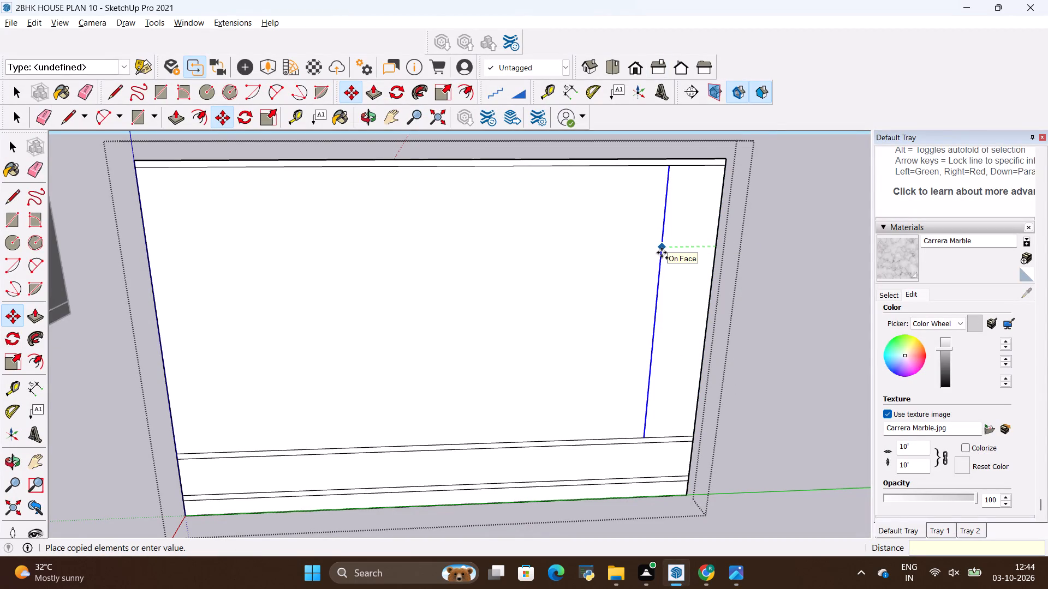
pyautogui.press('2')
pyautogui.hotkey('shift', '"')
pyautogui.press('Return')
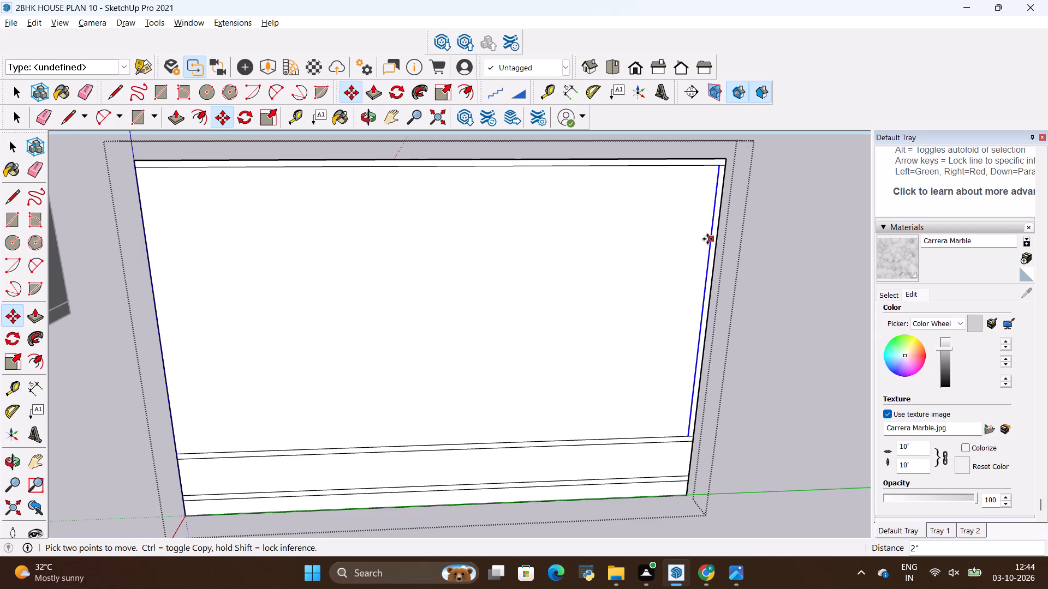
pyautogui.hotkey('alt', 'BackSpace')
# Examine the wooden slats beside the TV panel closely in the reference image and compare them with the model.
pyautogui.hotkey('alt', 'Tab')
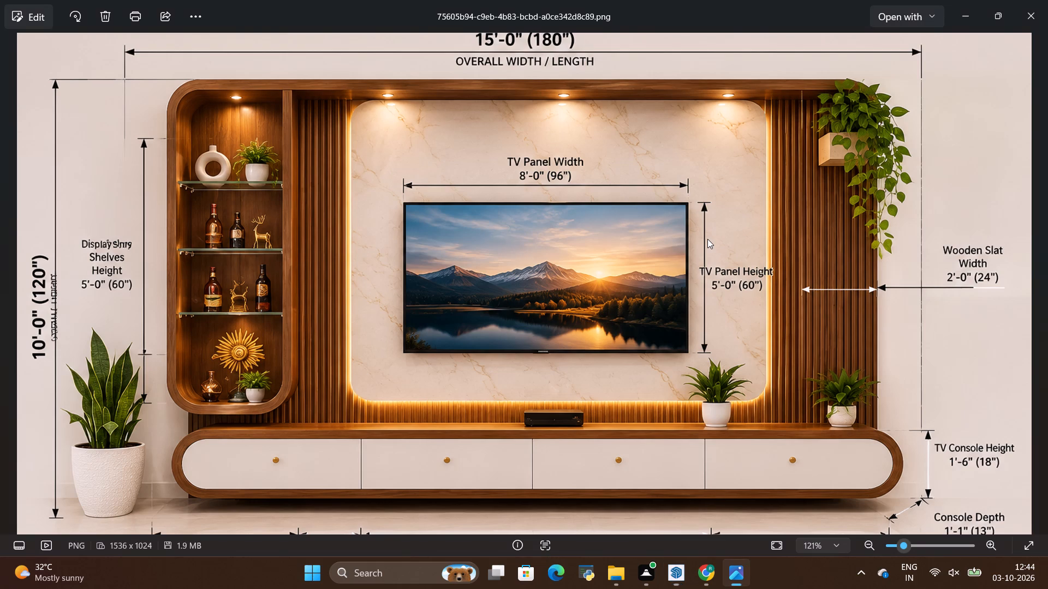
pyautogui.scroll(2, 822, 219)
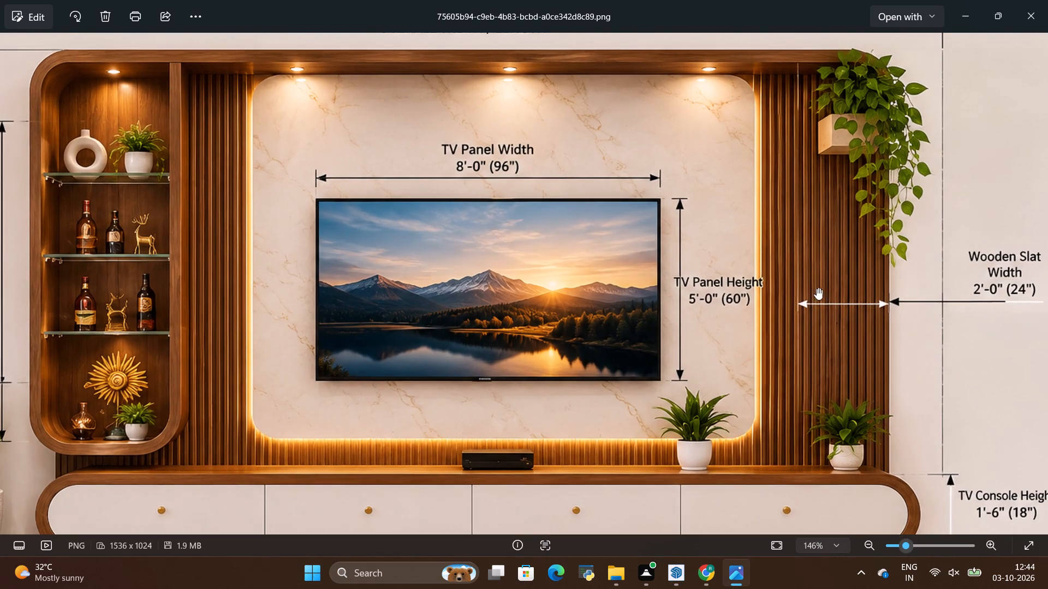
pyautogui.scroll(8, 831, 394)
pyautogui.scroll(-3, 769, 336)
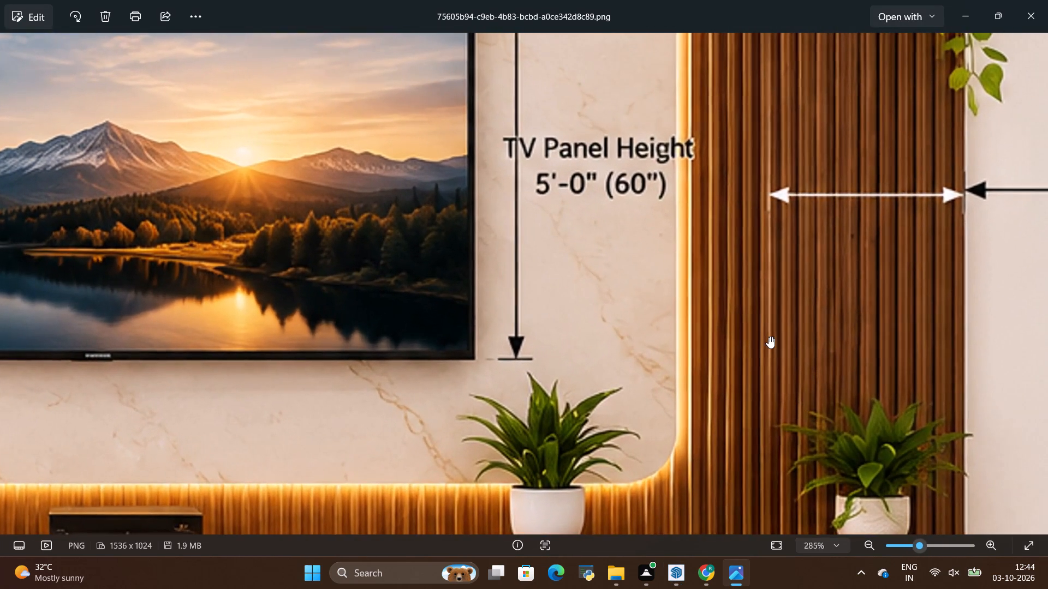
pyautogui.scroll(-2, 769, 336)
pyautogui.hotkey('alt', 'Tab')
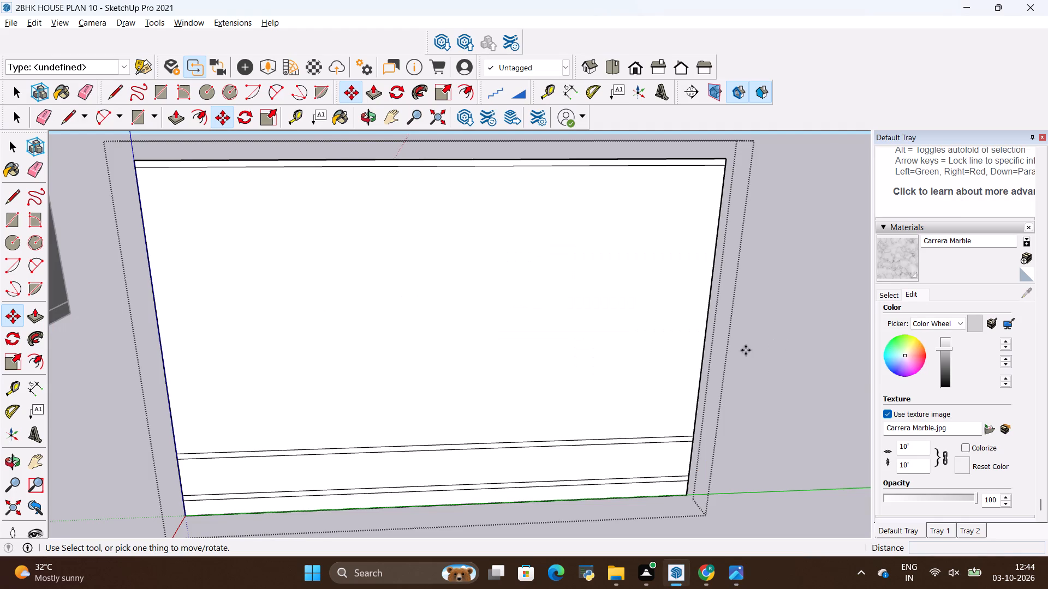
pyautogui.hotkey('alt', 'Tab')
pyautogui.scroll(-4, 730, 341)
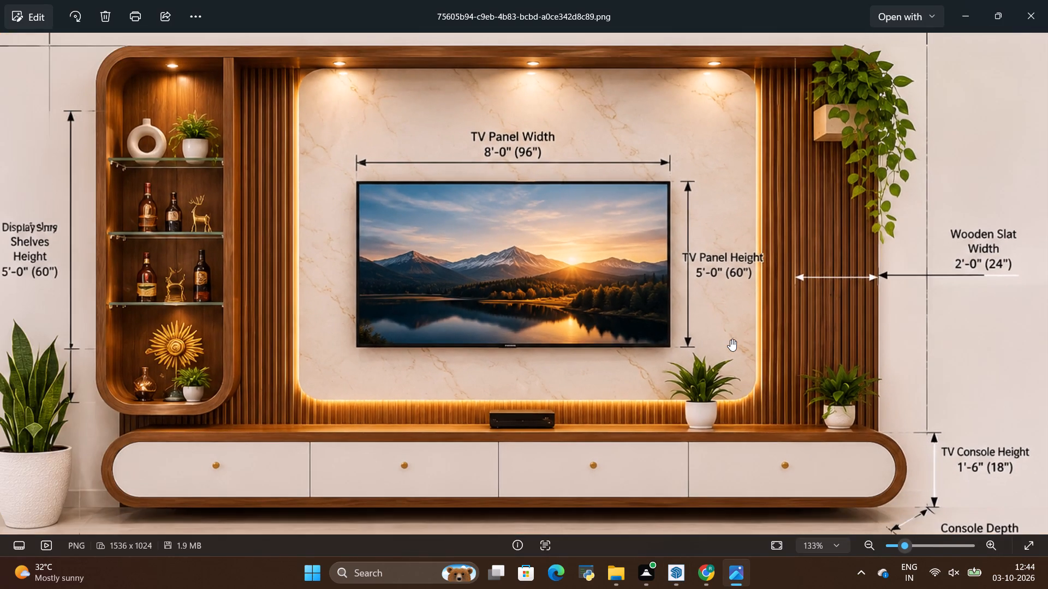
pyautogui.hotkey('alt', 'Tab')
# Copy the right-hand vertical edge above the console 3" inward to mark the first slat.
pyautogui.scroll(2, 712, 338)
pyautogui.click(707, 335)
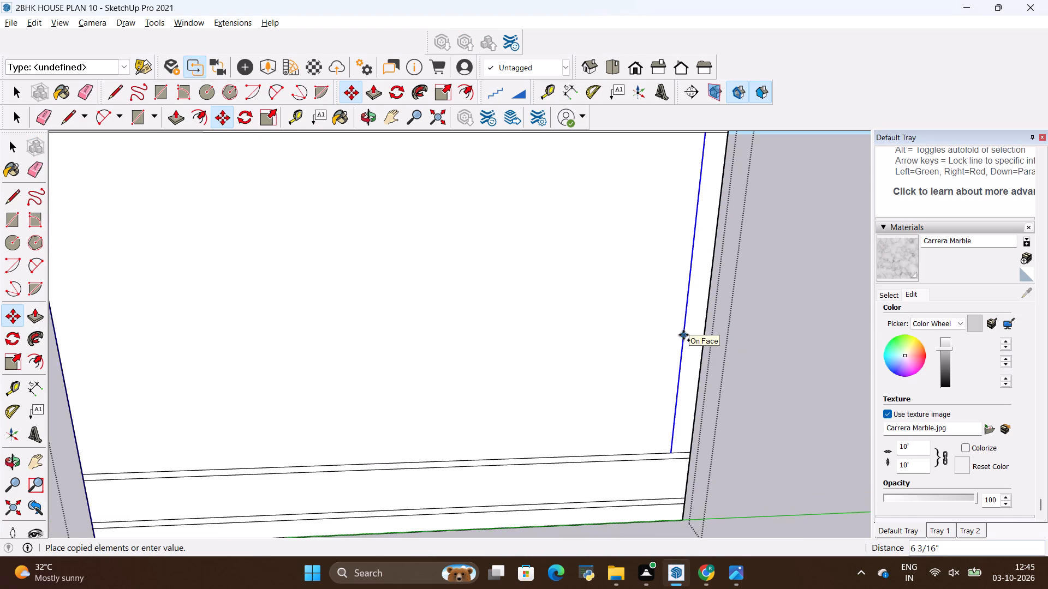
pyautogui.press('BackSpace')
pyautogui.press('3')
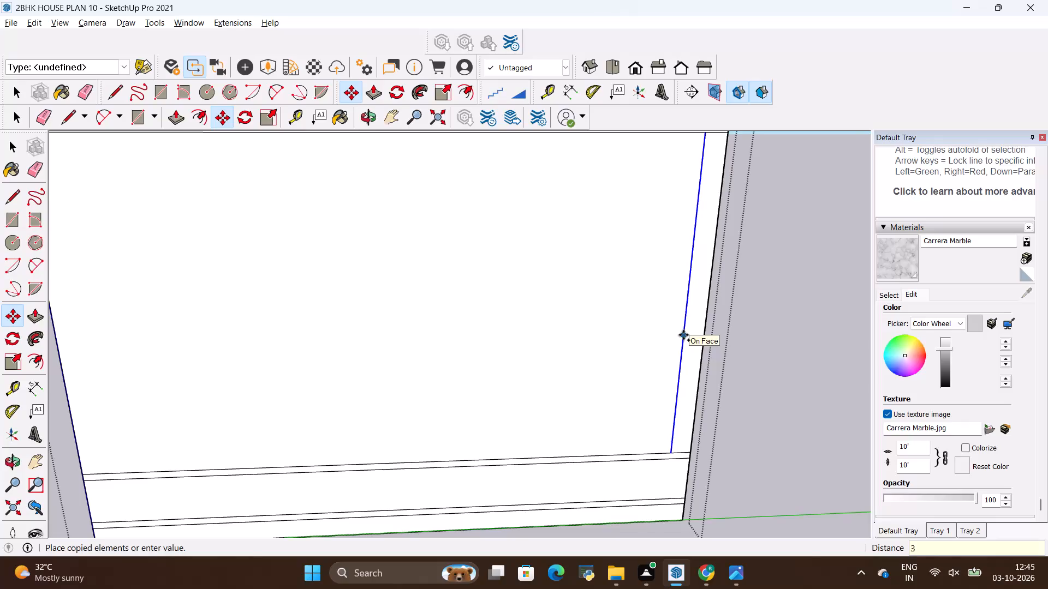
pyautogui.hotkey('shift', '"')
pyautogui.press('Return')
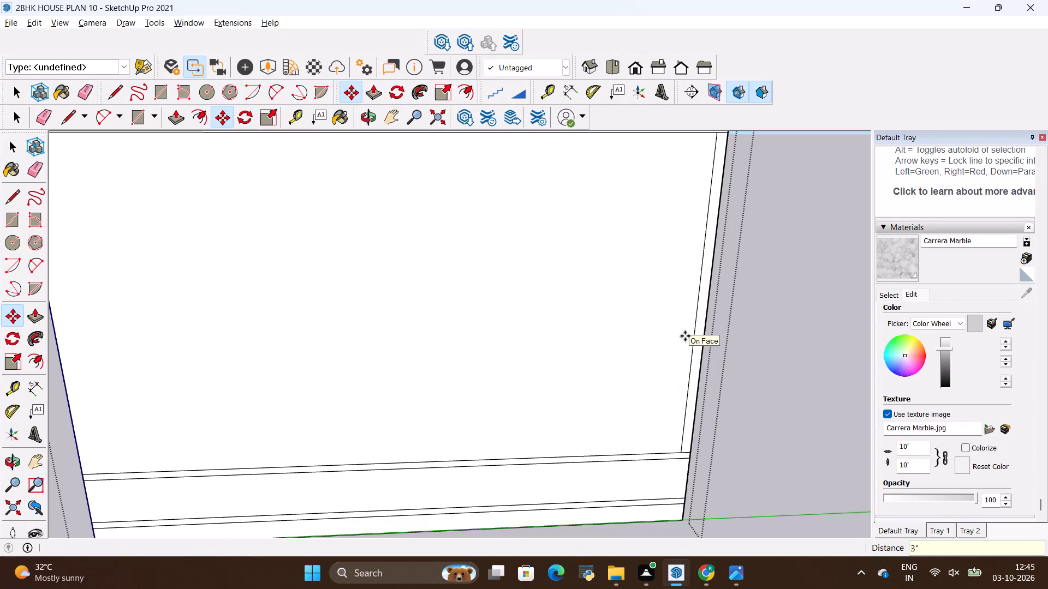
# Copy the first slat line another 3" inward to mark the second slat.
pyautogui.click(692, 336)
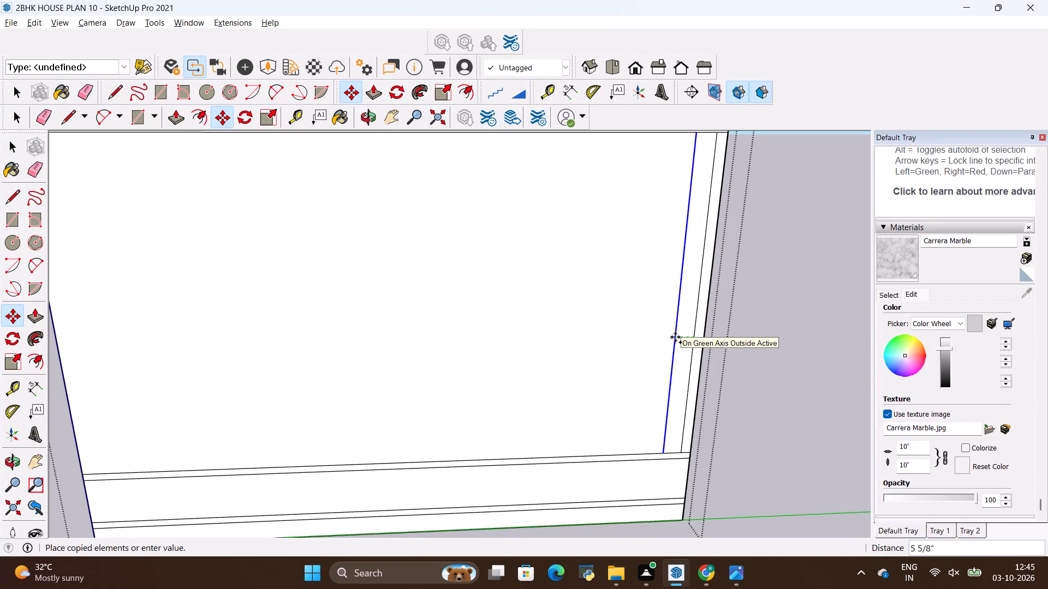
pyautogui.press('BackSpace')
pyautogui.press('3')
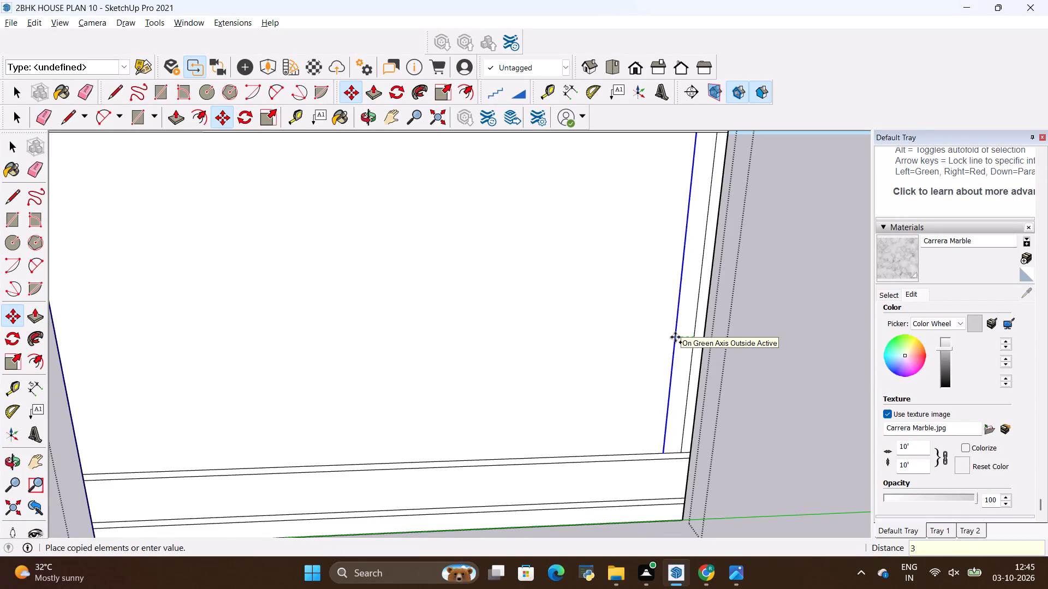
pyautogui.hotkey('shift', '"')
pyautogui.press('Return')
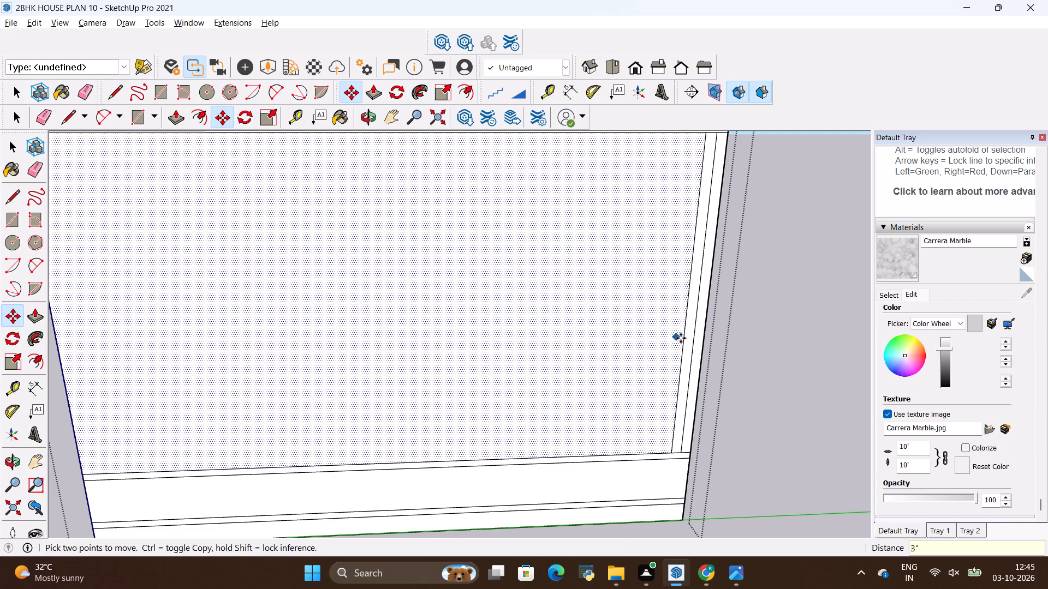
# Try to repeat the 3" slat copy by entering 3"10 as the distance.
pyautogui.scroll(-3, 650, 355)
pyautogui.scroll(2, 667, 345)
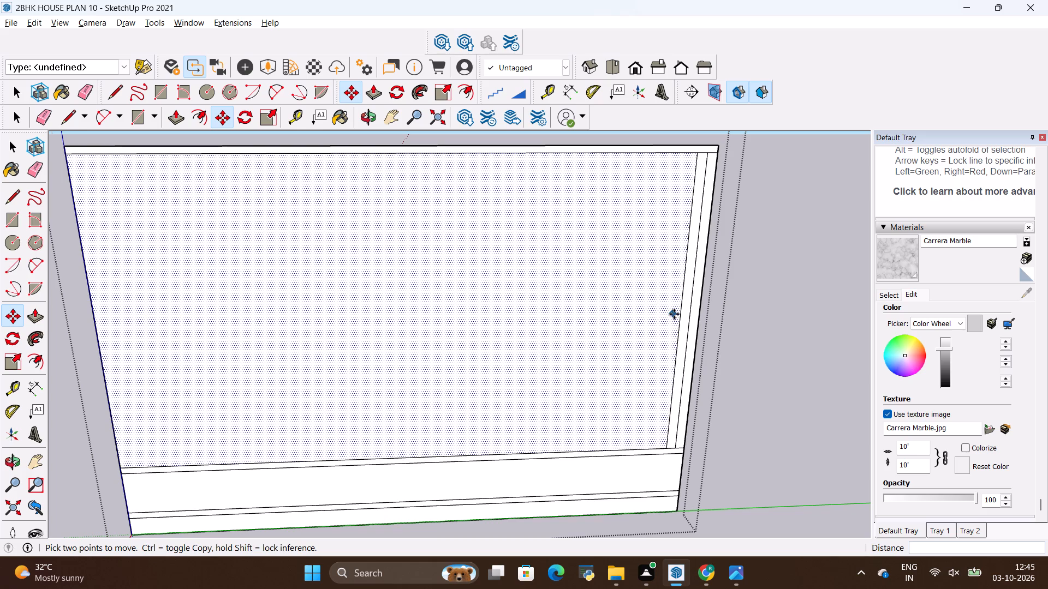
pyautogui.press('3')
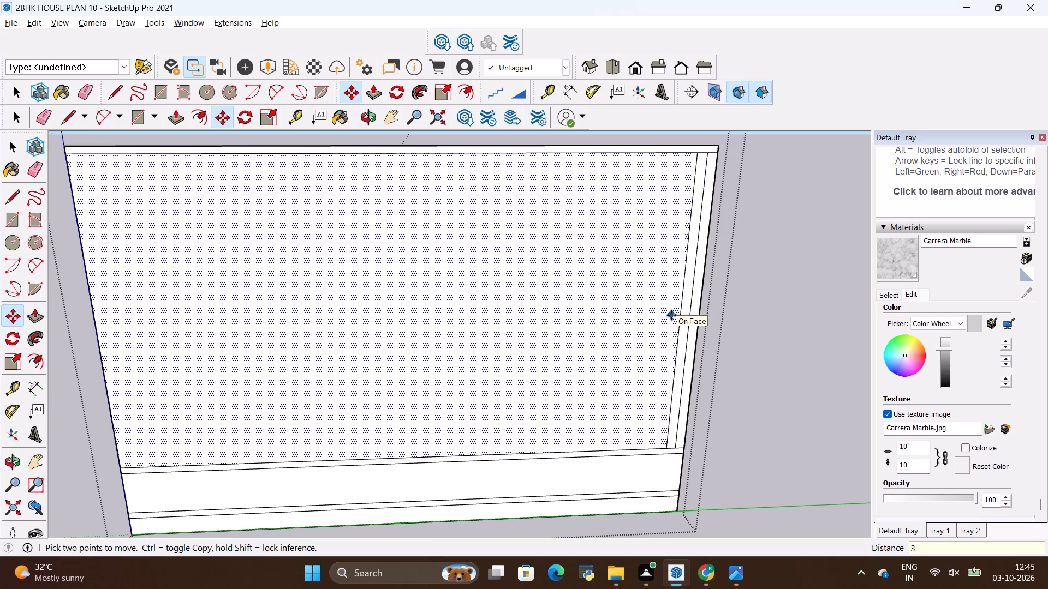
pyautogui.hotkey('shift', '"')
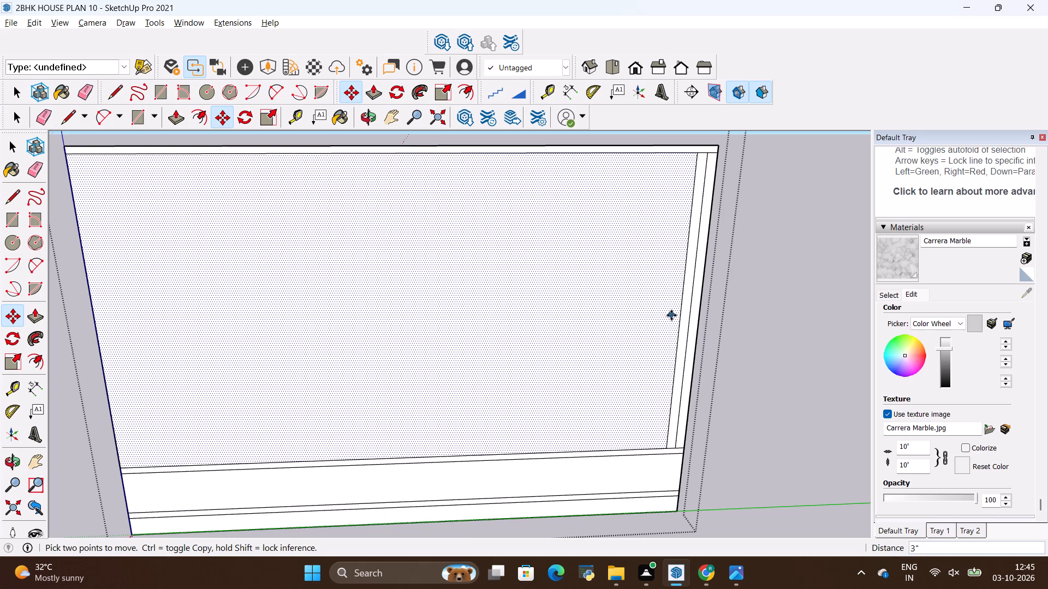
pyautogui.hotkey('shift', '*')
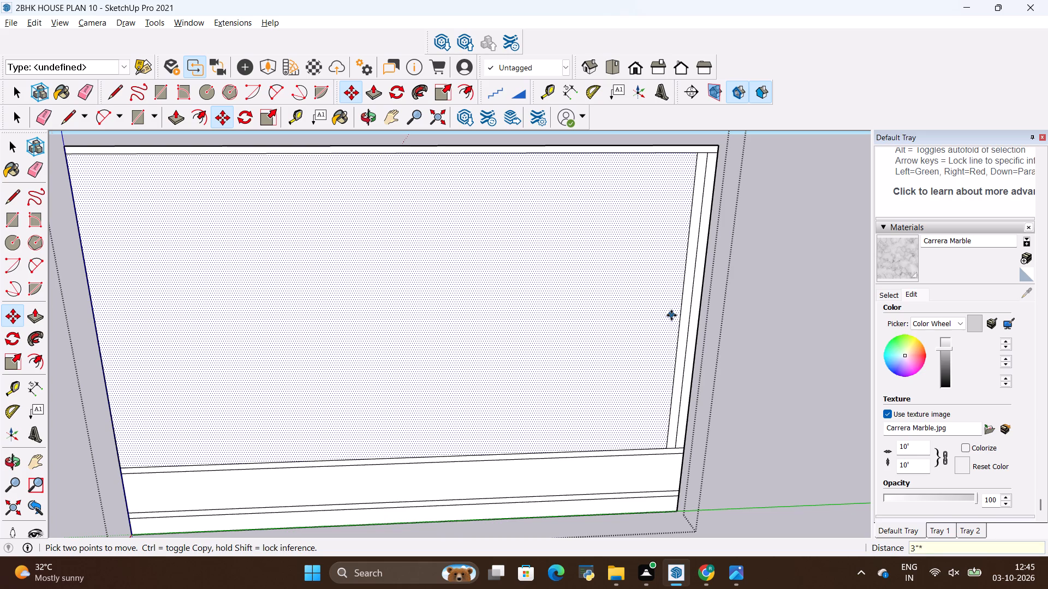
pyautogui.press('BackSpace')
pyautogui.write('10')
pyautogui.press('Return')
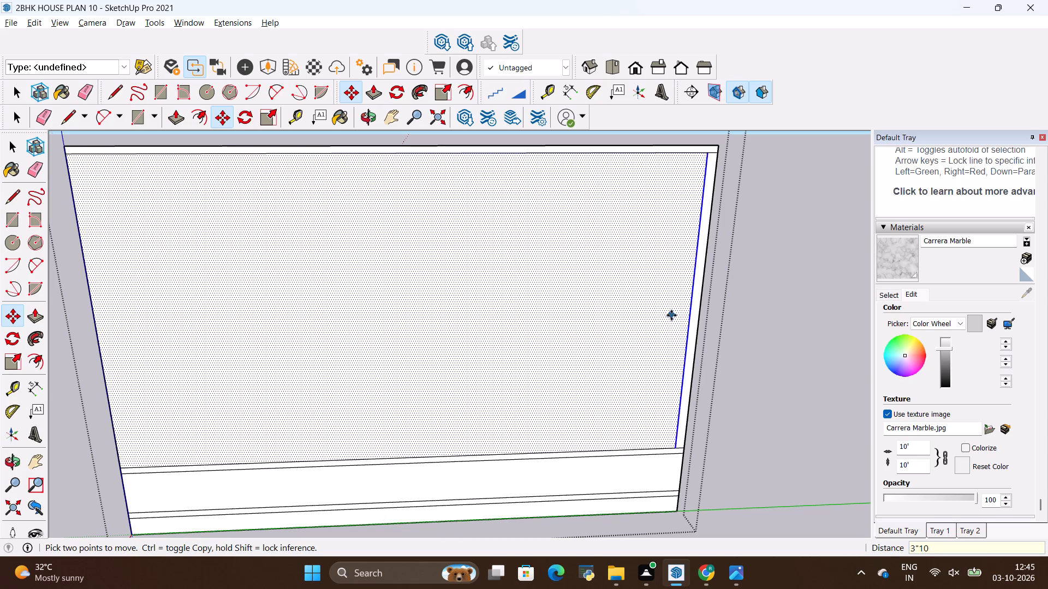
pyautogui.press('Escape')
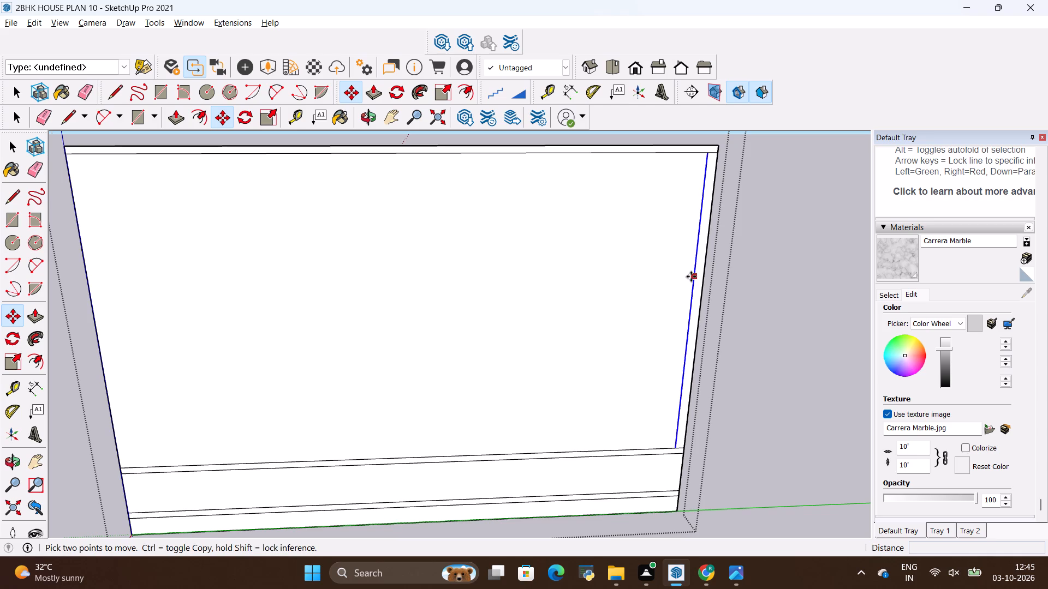
# Copy the first slat line 3" inward across the back panel above the console.
pyautogui.click(691, 277)
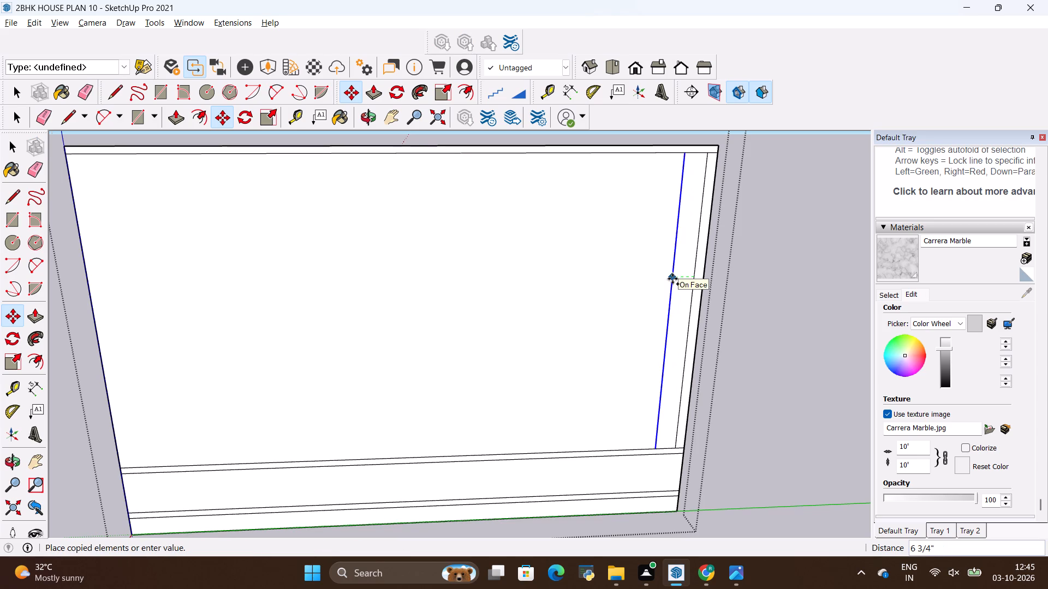
pyautogui.press('BackSpace')
pyautogui.press('3')
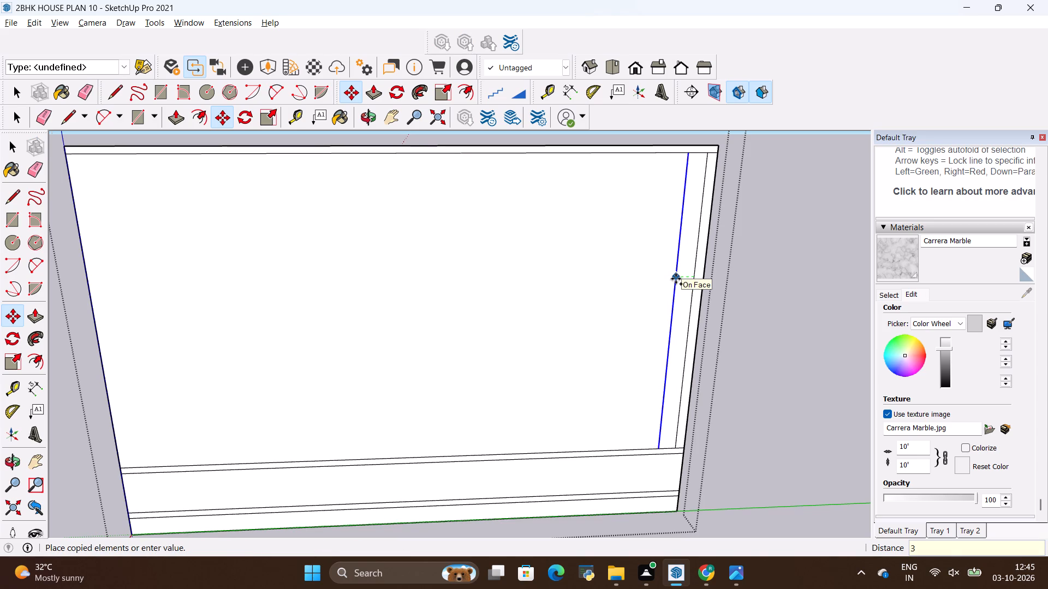
pyautogui.hotkey('shift', '"')
pyautogui.press('Return')
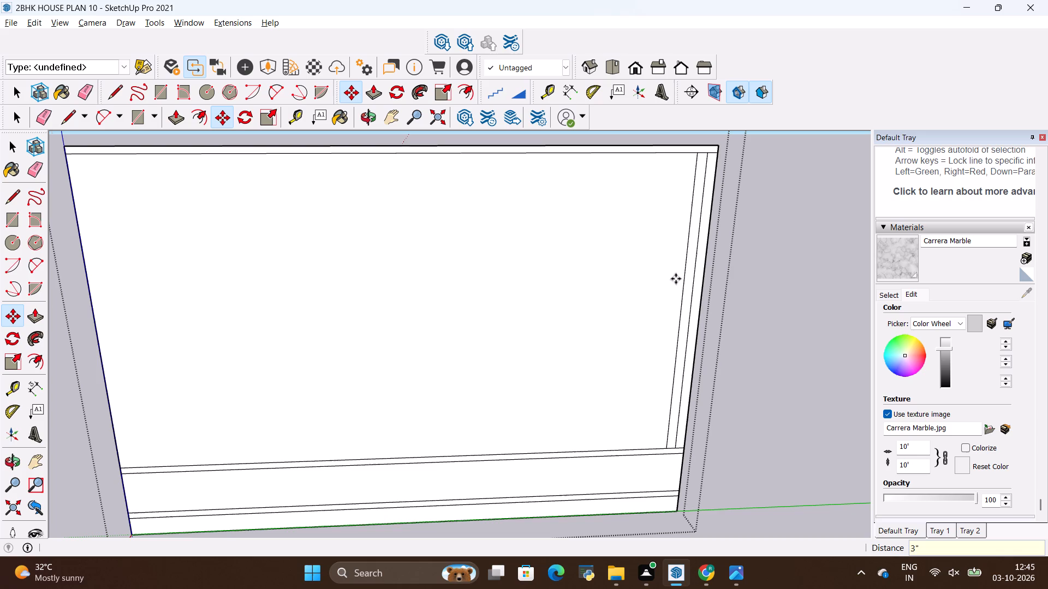
# Repeat the 3" slat line copy across the panel, trying 12 and 30 copies before setting 50.
pyautogui.hotkey('shift', '*')
pyautogui.write('12')
pyautogui.press('Return')
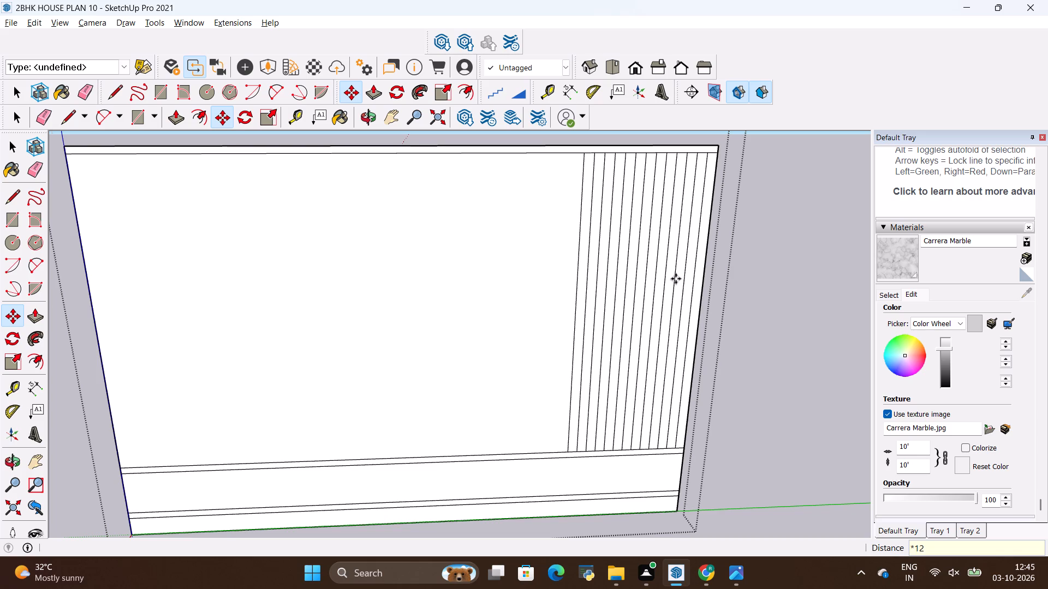
pyautogui.write('*30')
pyautogui.press('Return')
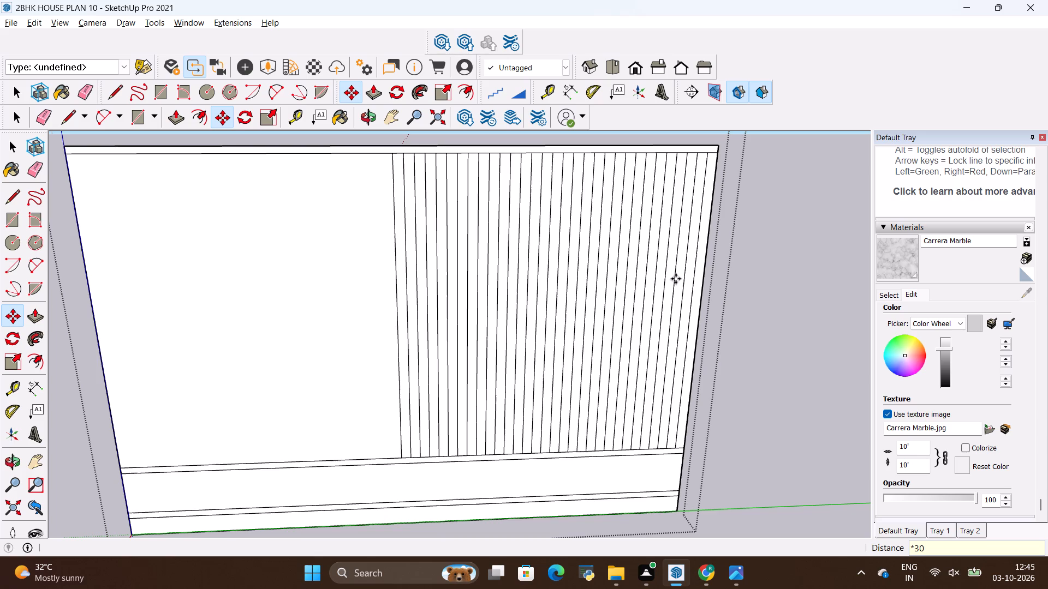
pyautogui.hotkey('shift', '*')
pyautogui.write('50')
pyautogui.press('Return')
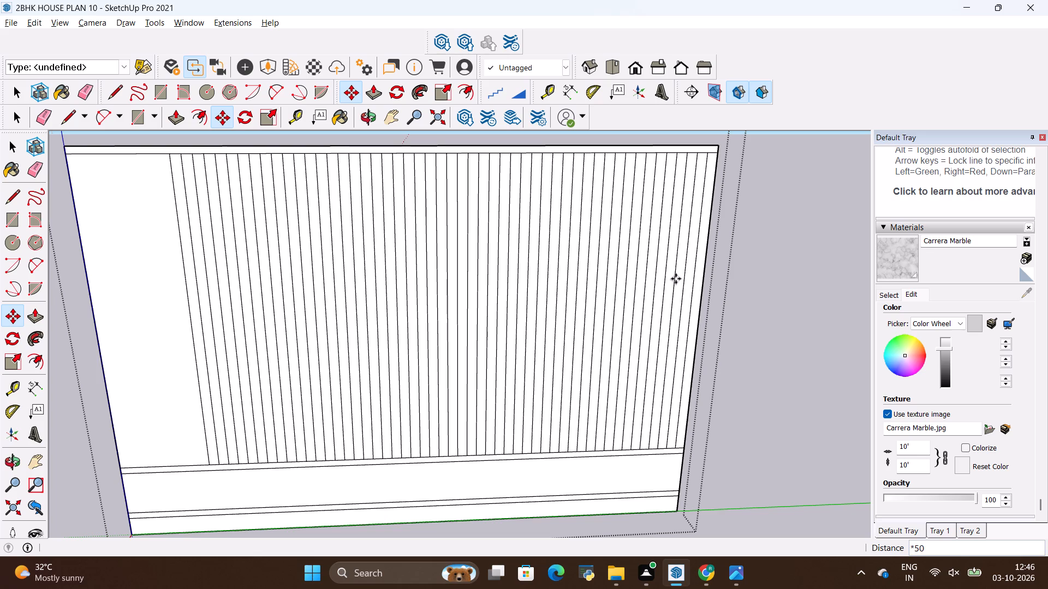
pyautogui.press('Return')
pyautogui.press('Escape')
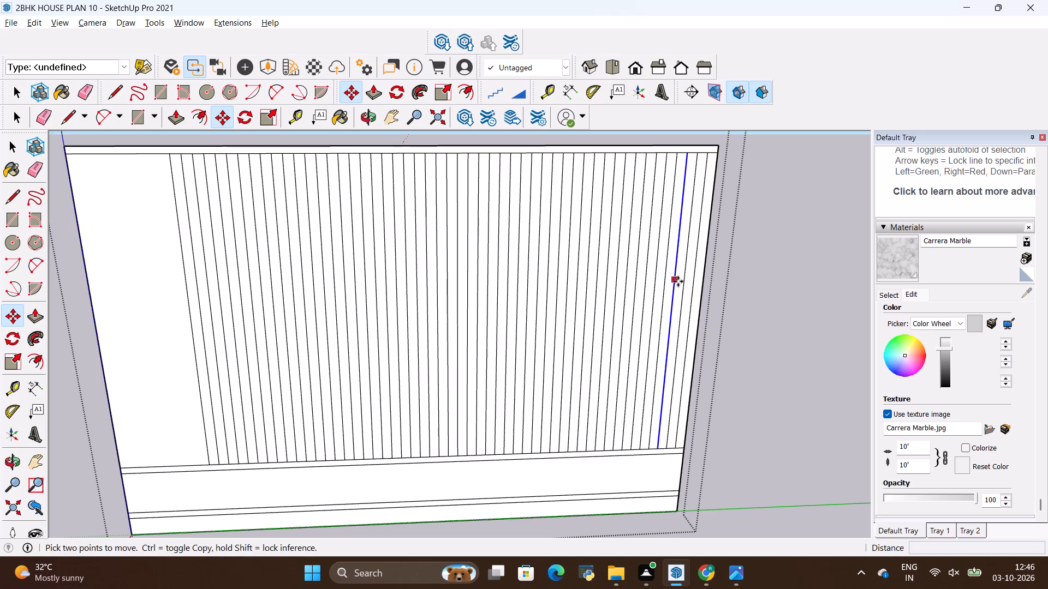
pyautogui.press('Escape')
# Check the reference image and erase the three leftmost slat lines, leaving a blank strip about 3' wide for the display shelves.
pyautogui.hotkey('alt', 'Tab')
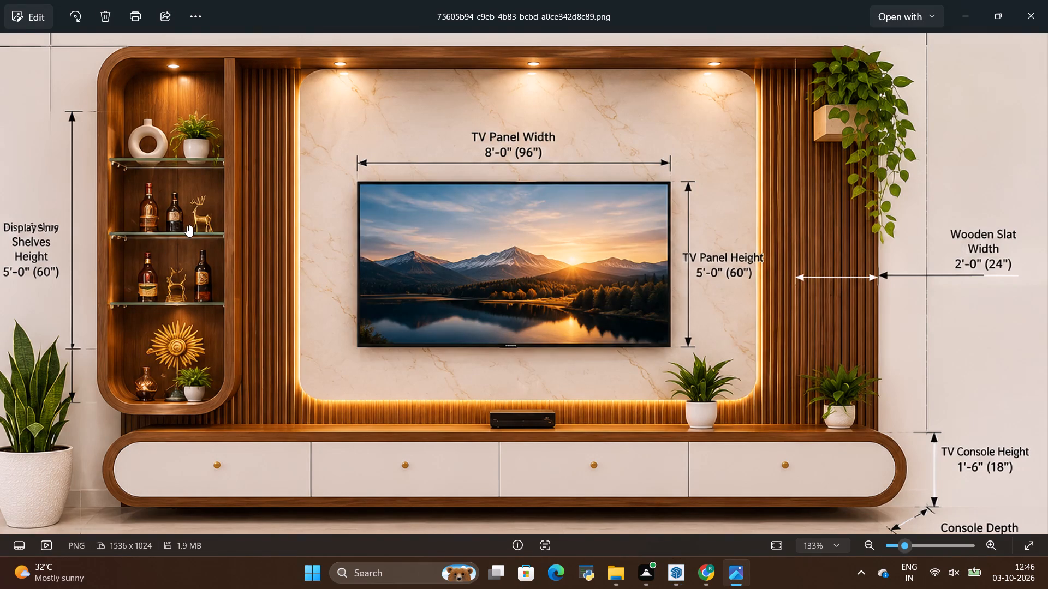
pyautogui.hotkey('alt', 'Tab')
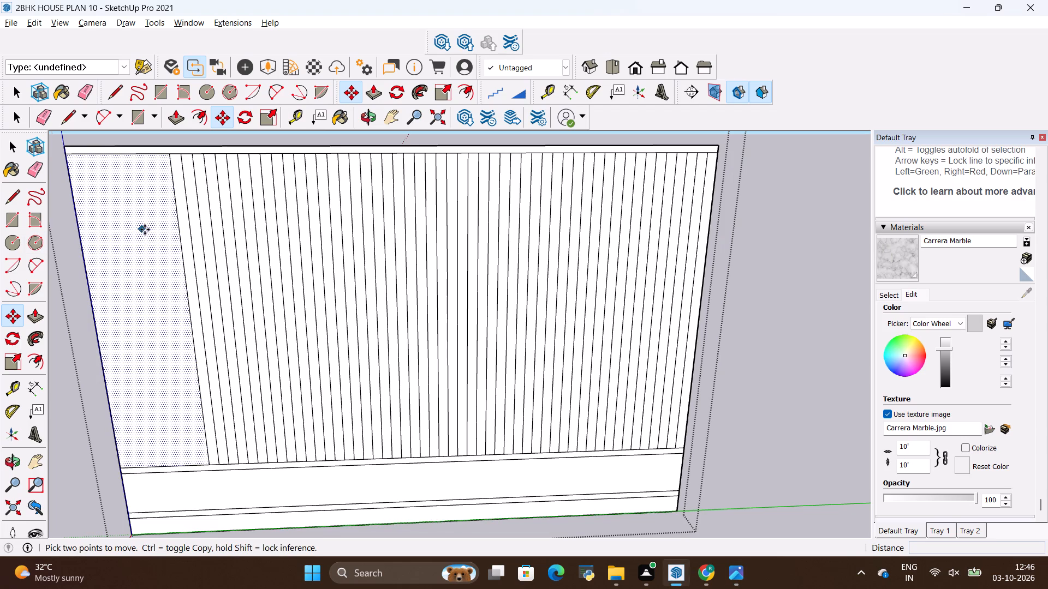
pyautogui.scroll(-2, 192, 238)
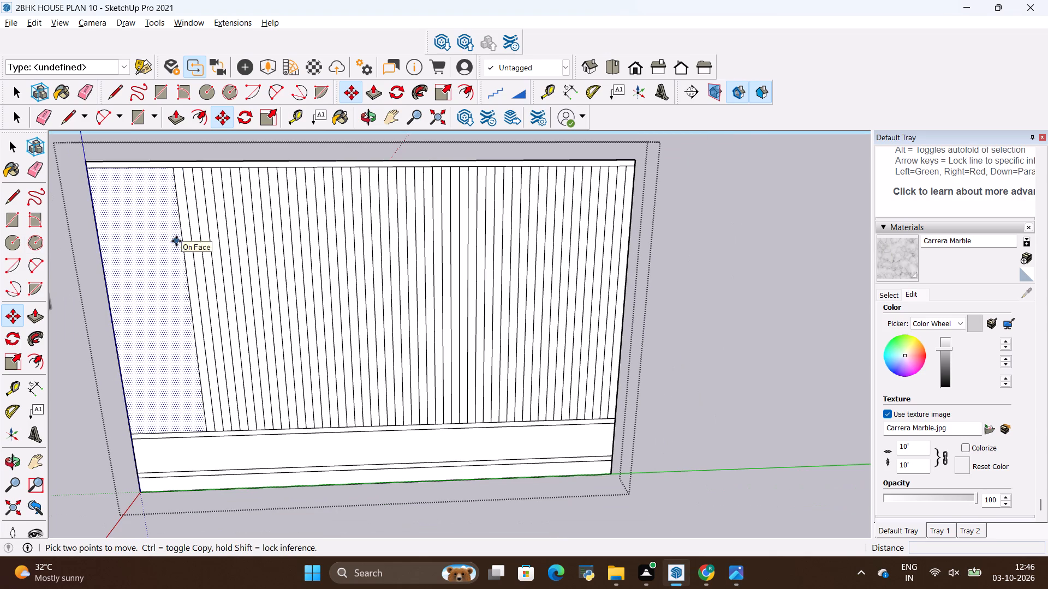
pyautogui.press('e')
pyautogui.moveTo(177, 241); pyautogui.dragTo(203, 251)
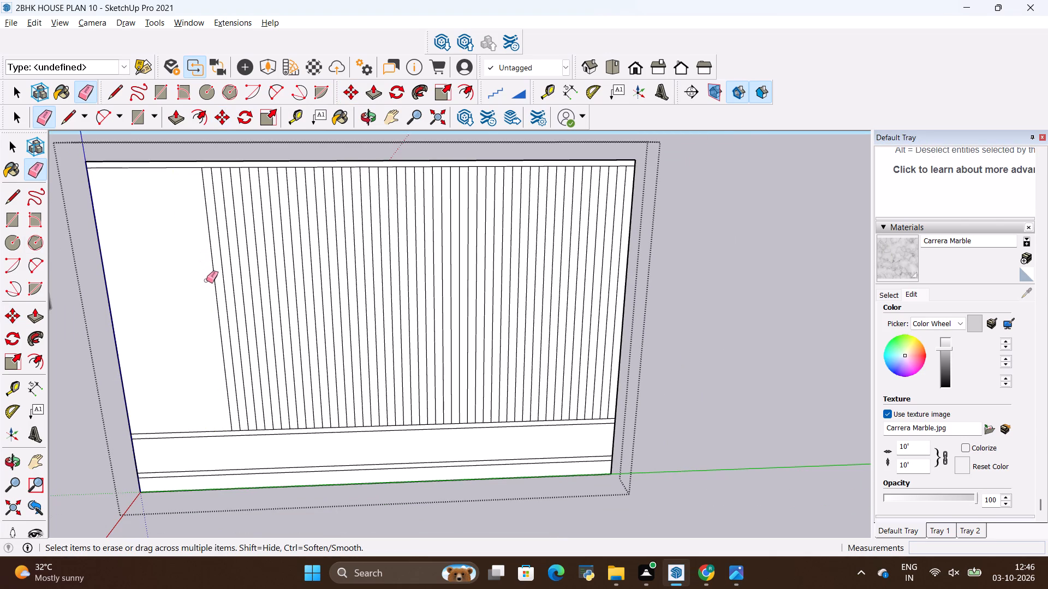
# Measure the blank strip's width from the panel's left edge to the nearest slat line.
pyautogui.hotkey('alt', 'Tab')
pyautogui.hotkey('alt', 'Tab')
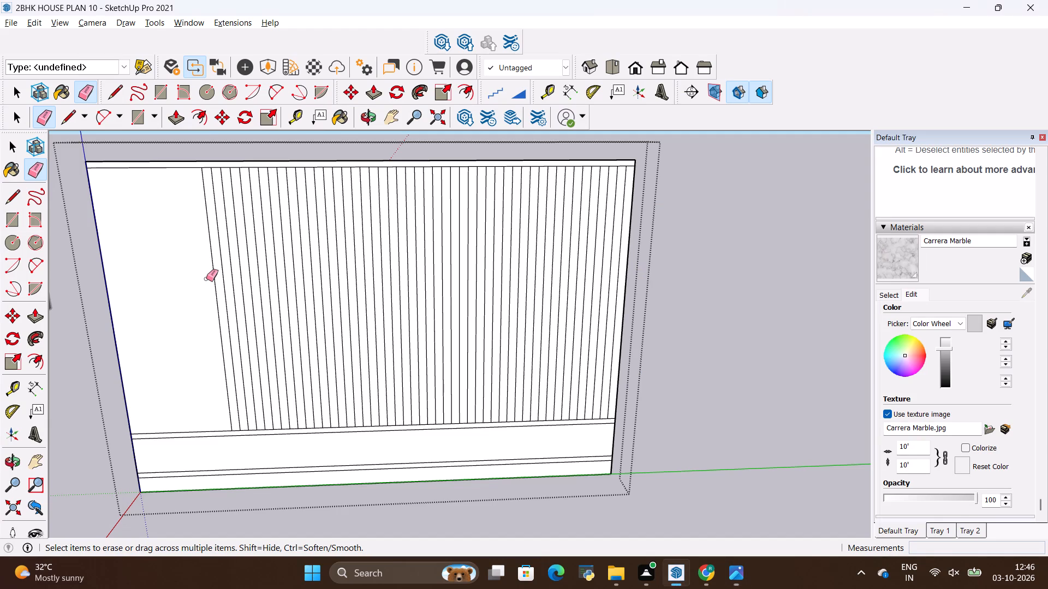
pyautogui.press('t')
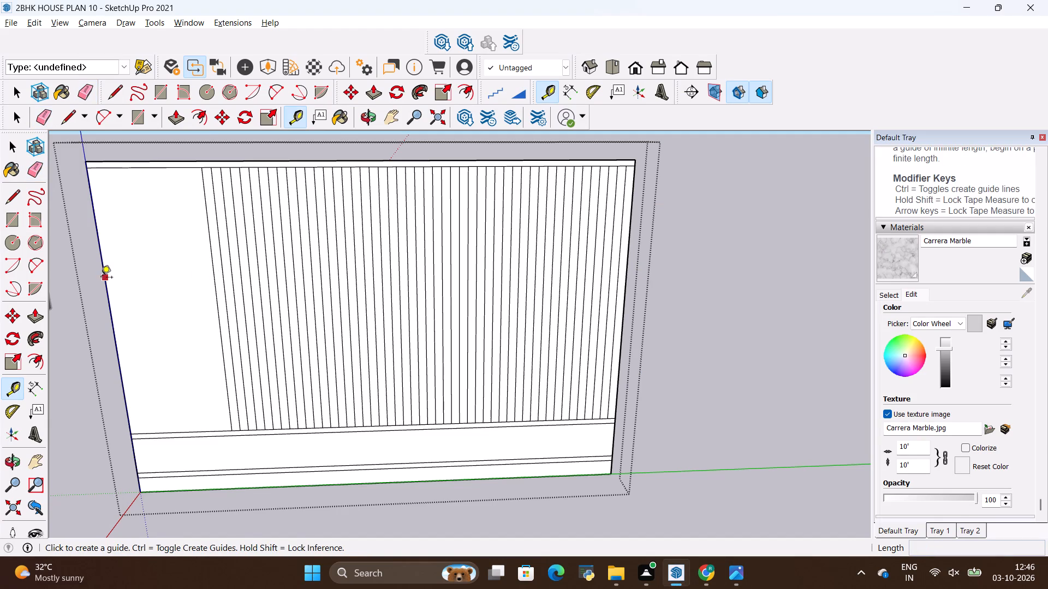
pyautogui.click(102, 278)
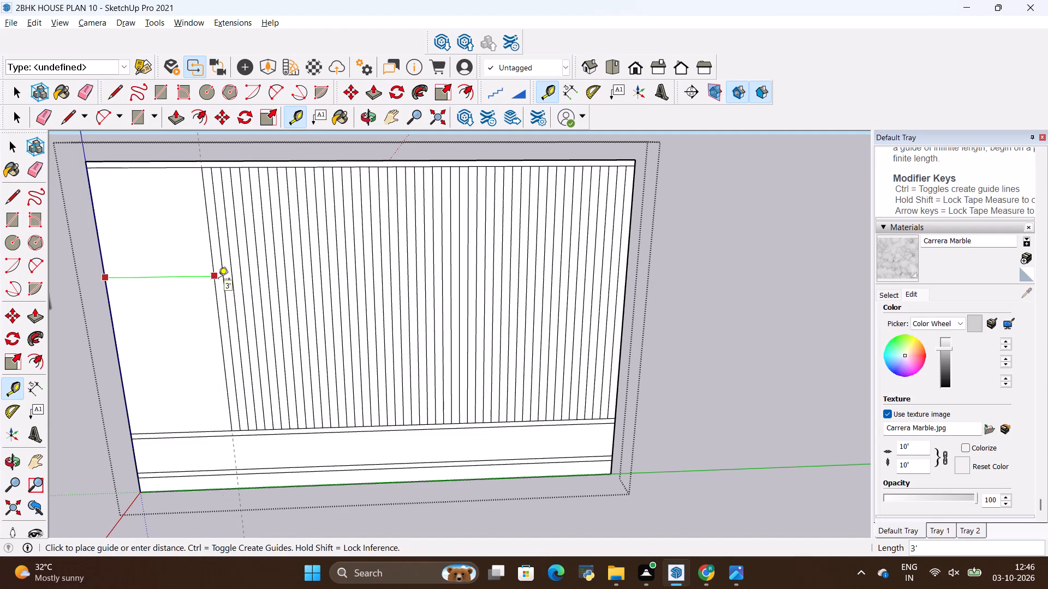
pyautogui.press('Escape')
# Compare the display shelf unit and slat layout in the reference image with the modelled panel.
pyautogui.hotkey('alt', 'Tab')
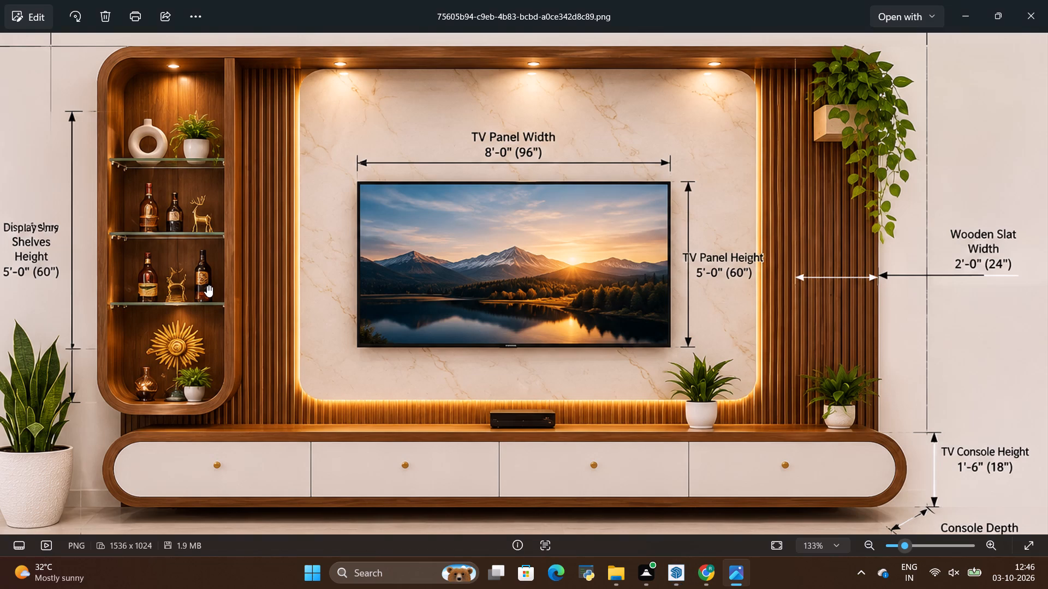
pyautogui.hotkey('alt', 'Tab')
pyautogui.hotkey('alt', 'Tab')
pyautogui.hotkey('alt', 'Tab')
pyautogui.press('space')
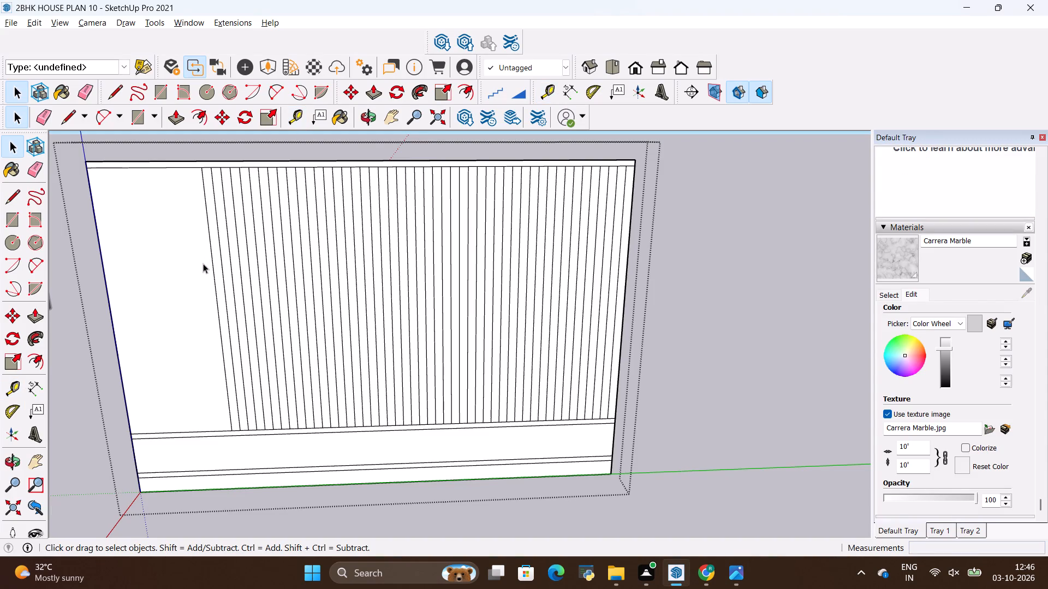
pyautogui.scroll(-2, 216, 297)
pyautogui.scroll(3, 163, 240)
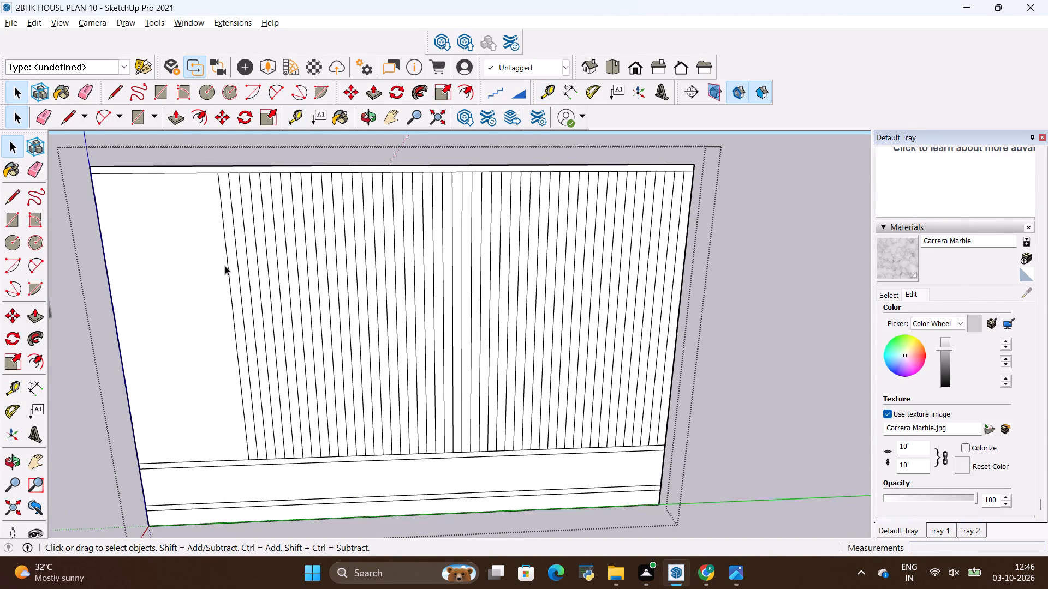
pyautogui.hotkey('alt', 'Tab')
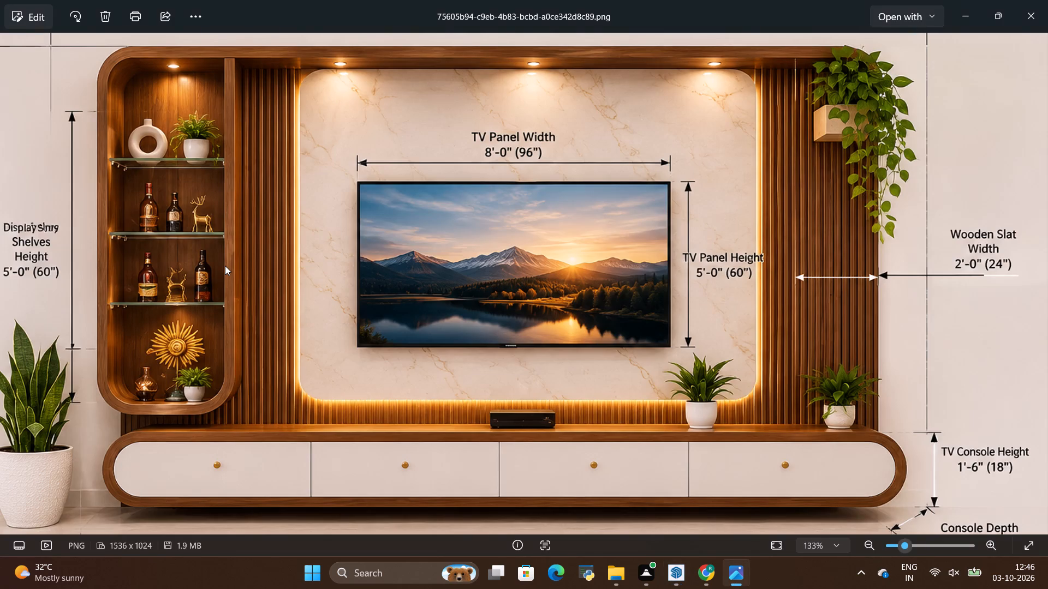
pyautogui.hotkey('alt', 'Tab')
pyautogui.hotkey('alt', 'Tab')
pyautogui.hotkey('alt', 'Tab')
# Leave the panel group and draw a 7' 10" line along its left edge from the top frame down to the console.
pyautogui.click(112, 306)
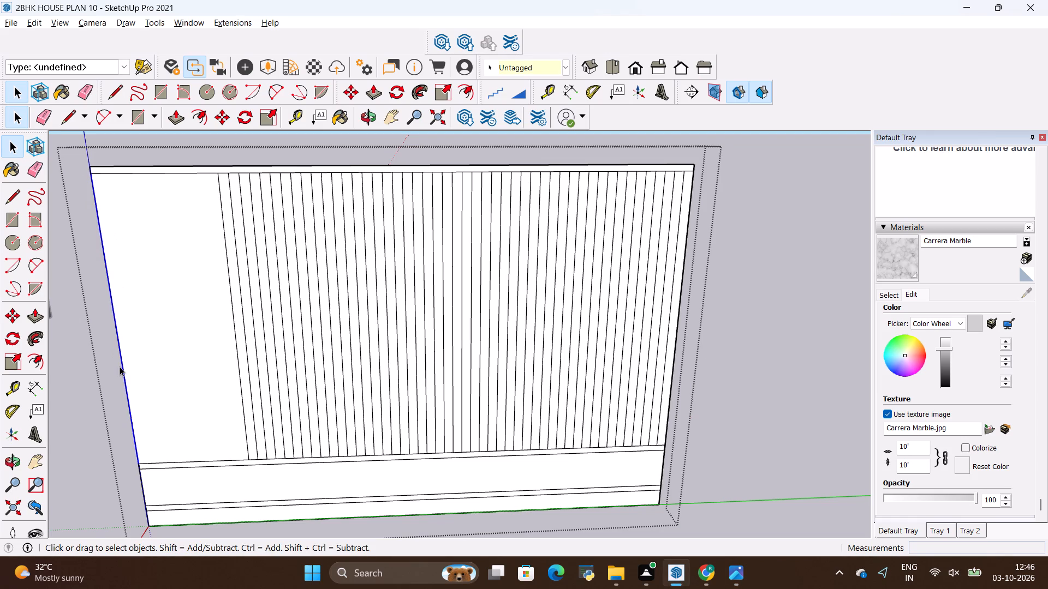
pyautogui.press('Escape')
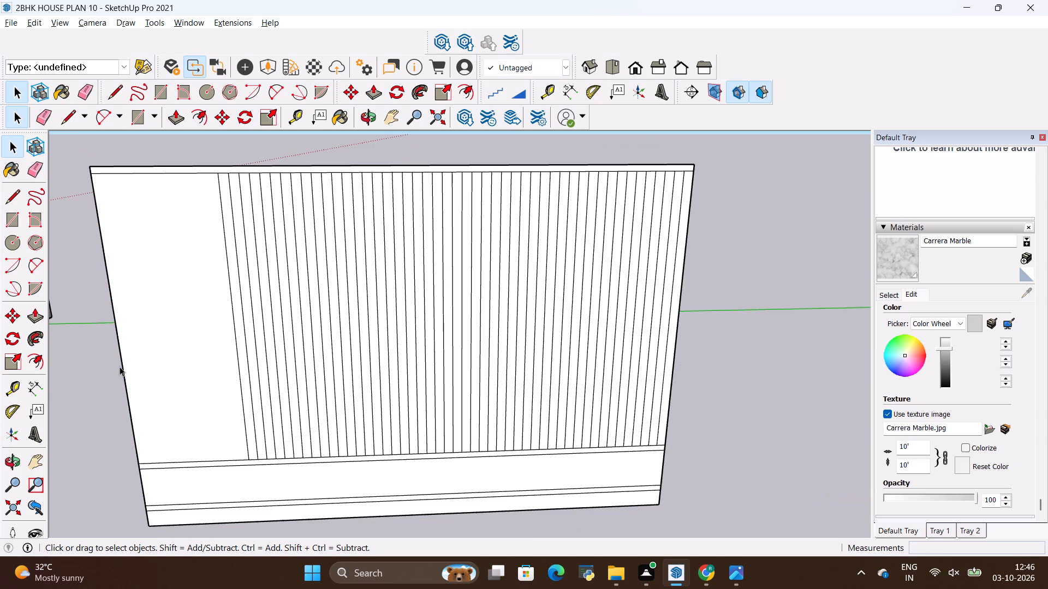
pyautogui.press('l')
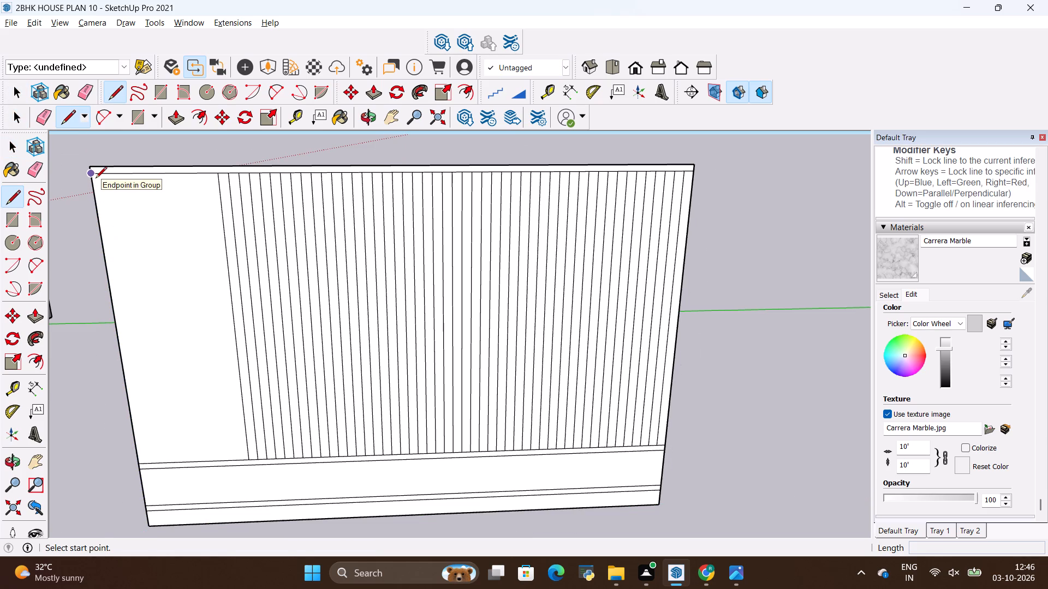
pyautogui.click(96, 179)
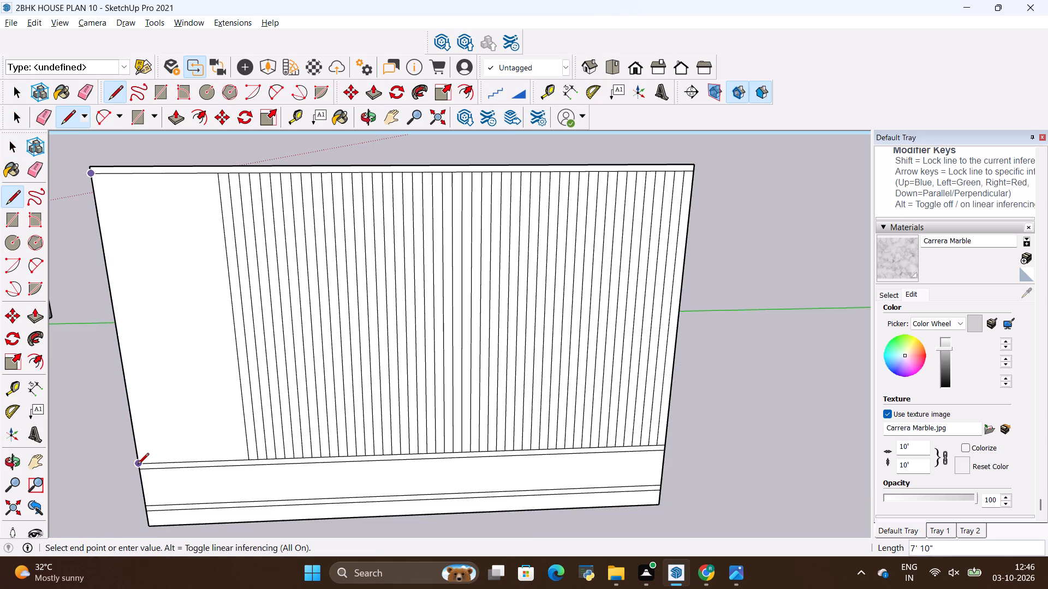
pyautogui.click(138, 465)
pyautogui.press('Escape')
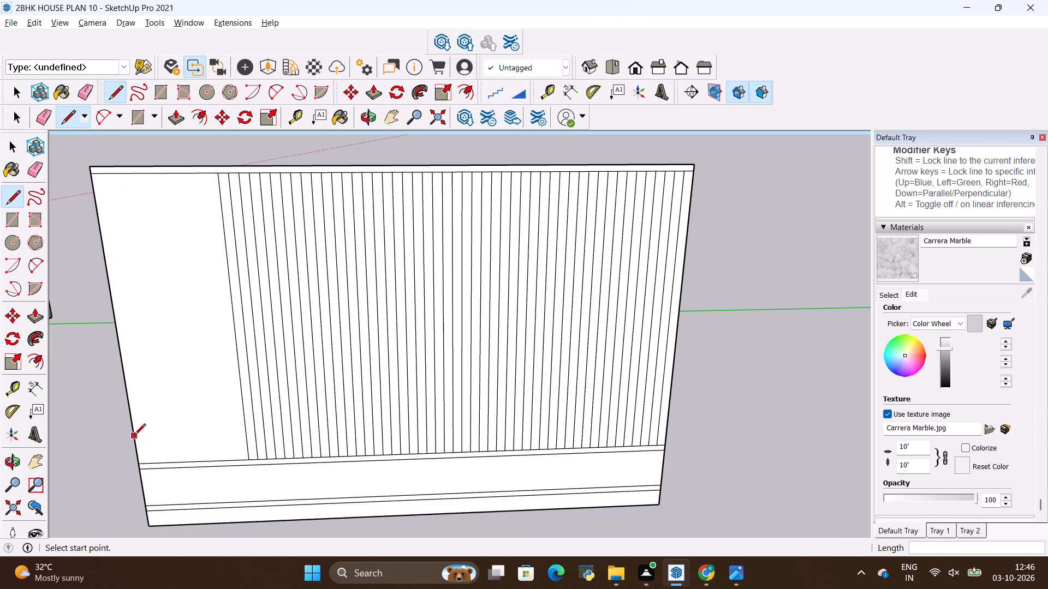
# Reopen the panel group and try to select its left vertical edge between the top frame and the console.
pyautogui.press('space')
pyautogui.click(134, 429)
pyautogui.click(132, 432)
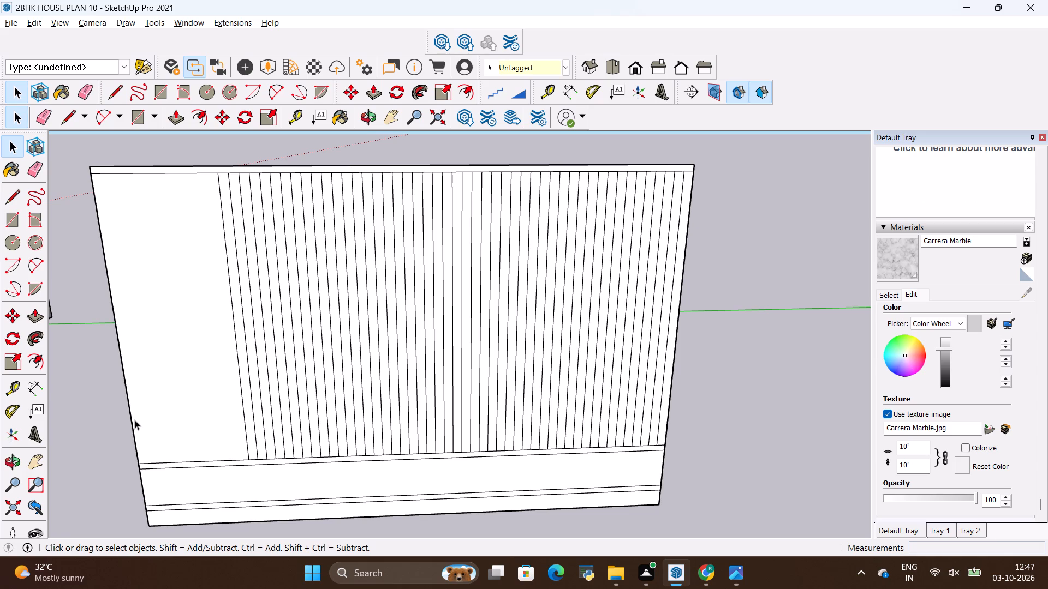
pyautogui.click(135, 420)
pyautogui.click(133, 424)
pyautogui.doubleClick(144, 420)
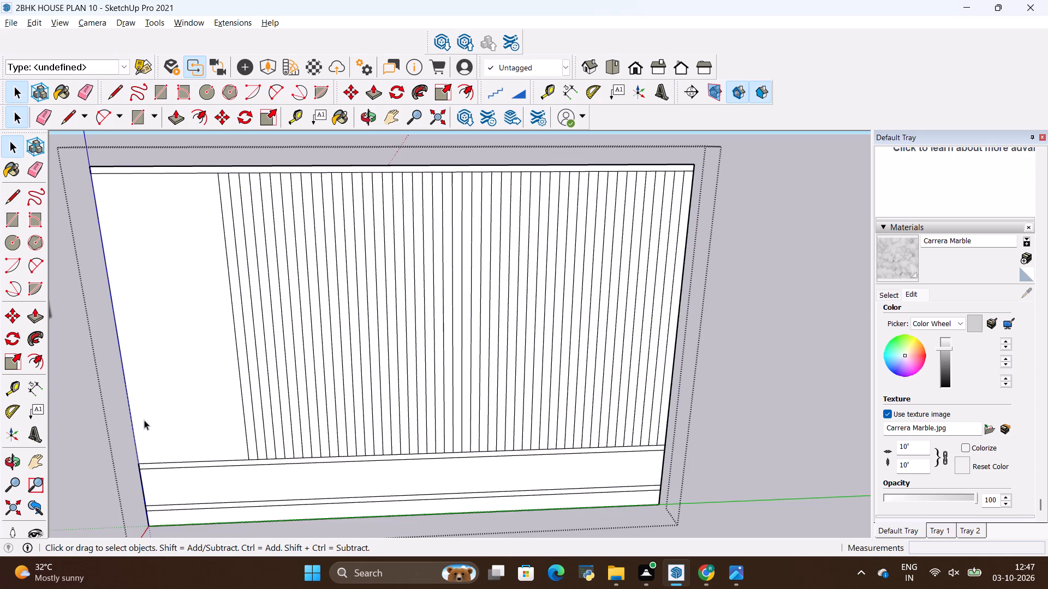
pyautogui.click(135, 423)
pyautogui.click(134, 424)
pyautogui.click(131, 431)
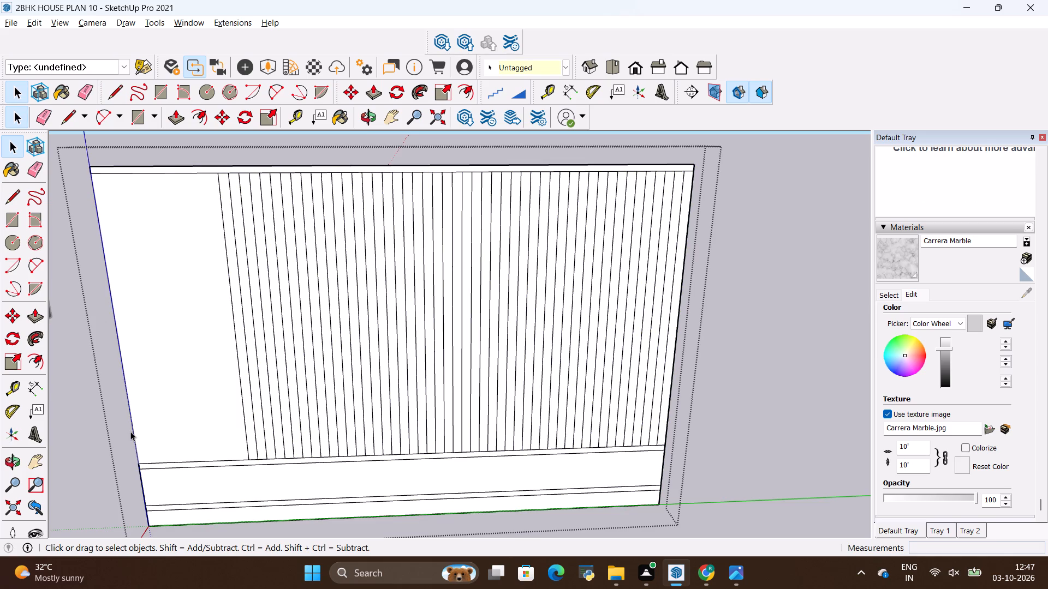
pyautogui.click(133, 429)
pyautogui.scroll(10, 135, 467)
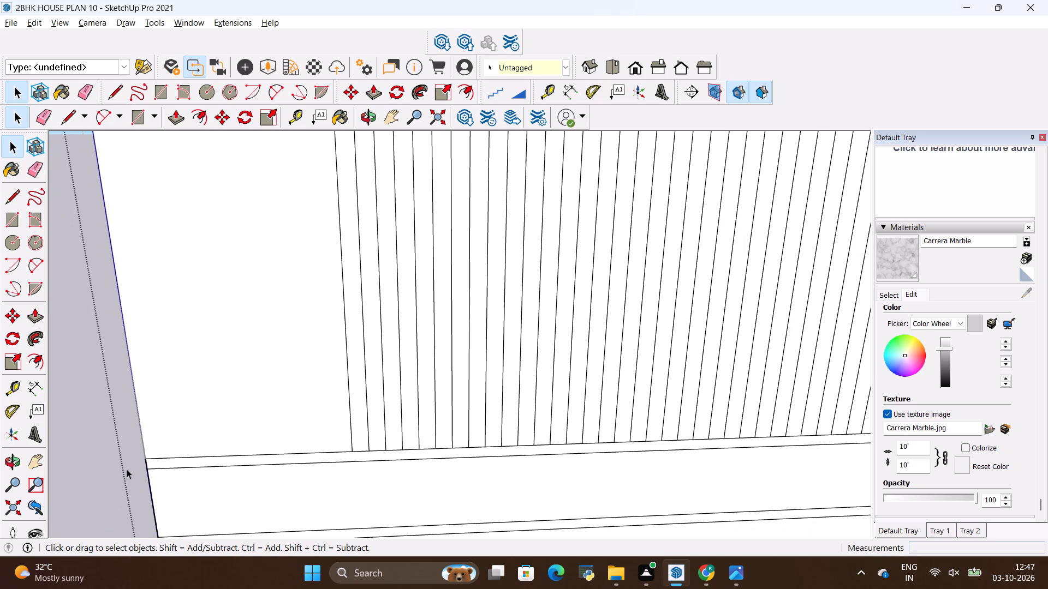
pyautogui.click(136, 445)
pyautogui.click(143, 441)
# Draw a 7' 10" line inside the group along the panel's left edge, from the console top up to the top frame.
pyautogui.press('l')
pyautogui.click(145, 460)
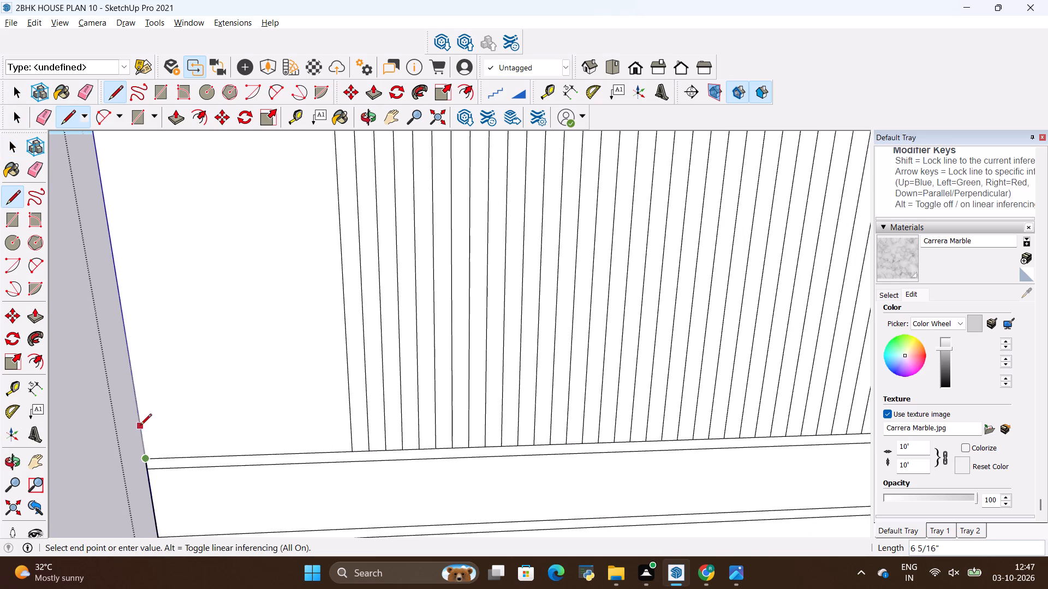
pyautogui.scroll(-11, 140, 426)
pyautogui.scroll(3, 111, 232)
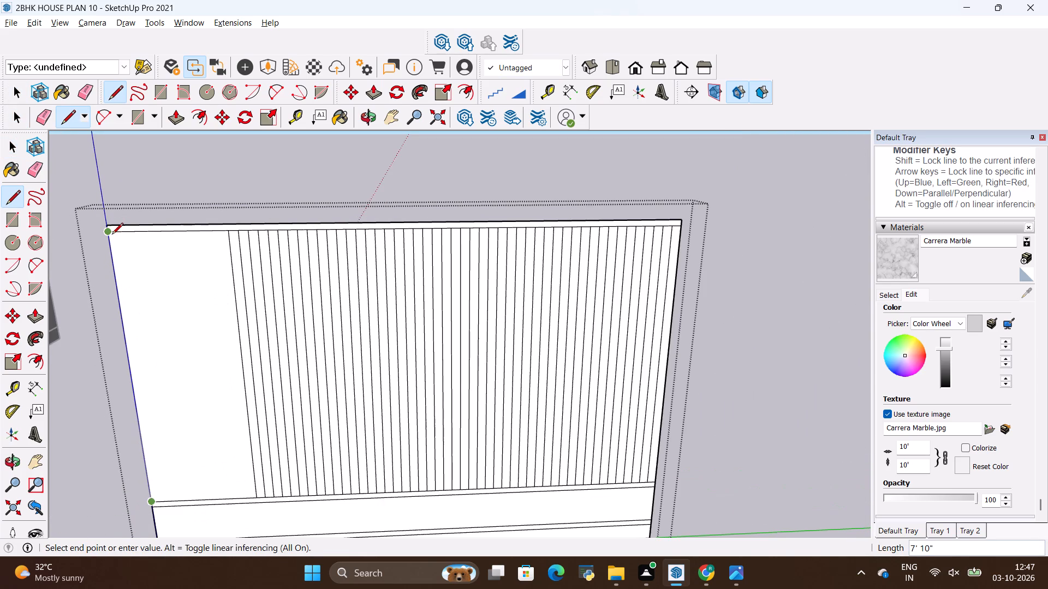
pyautogui.click(112, 235)
pyautogui.press('Escape')
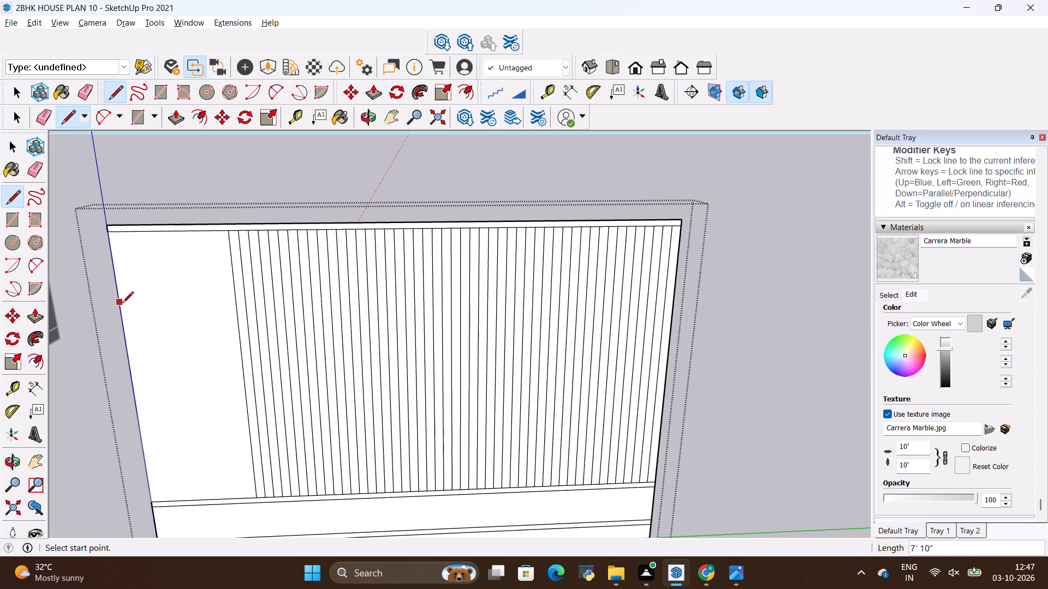
# Copy the panel's left vertical edge 2" inward to mark the outer frame of the display shelf area.
pyautogui.press('space')
pyautogui.click(122, 317)
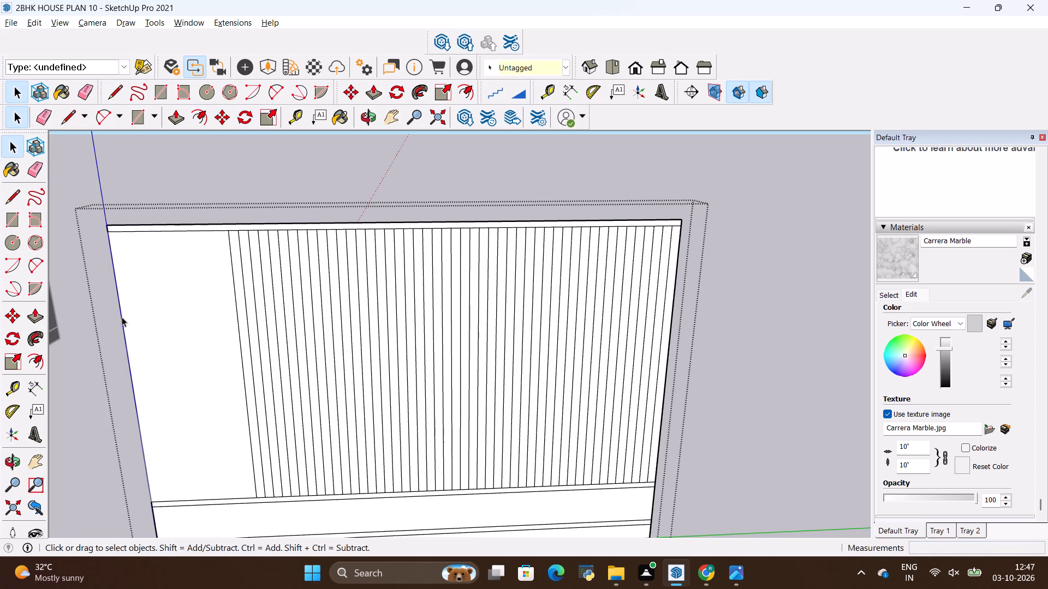
pyautogui.scroll(5, 122, 317)
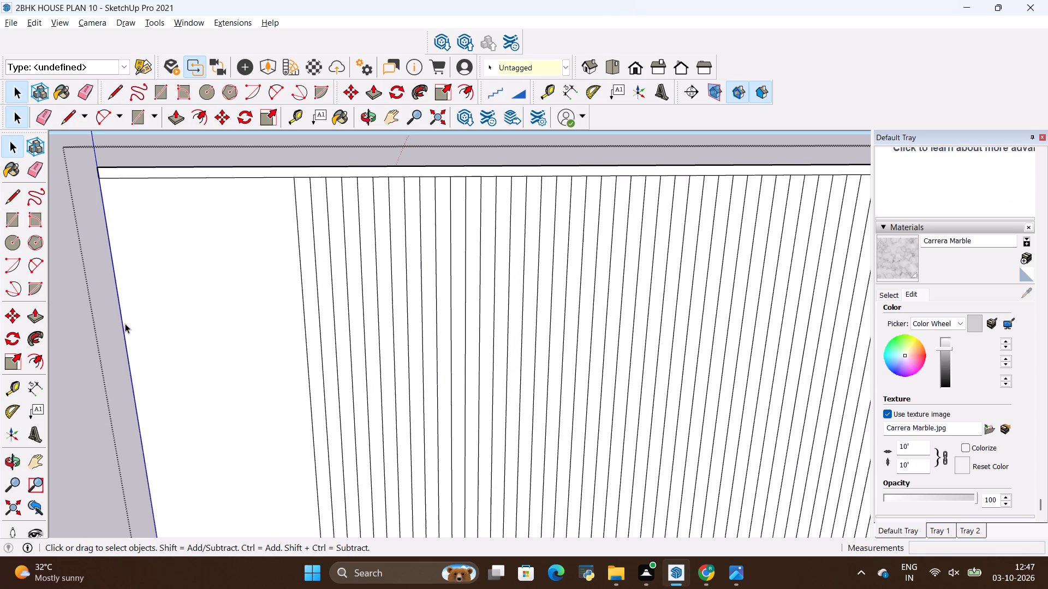
pyautogui.press('m')
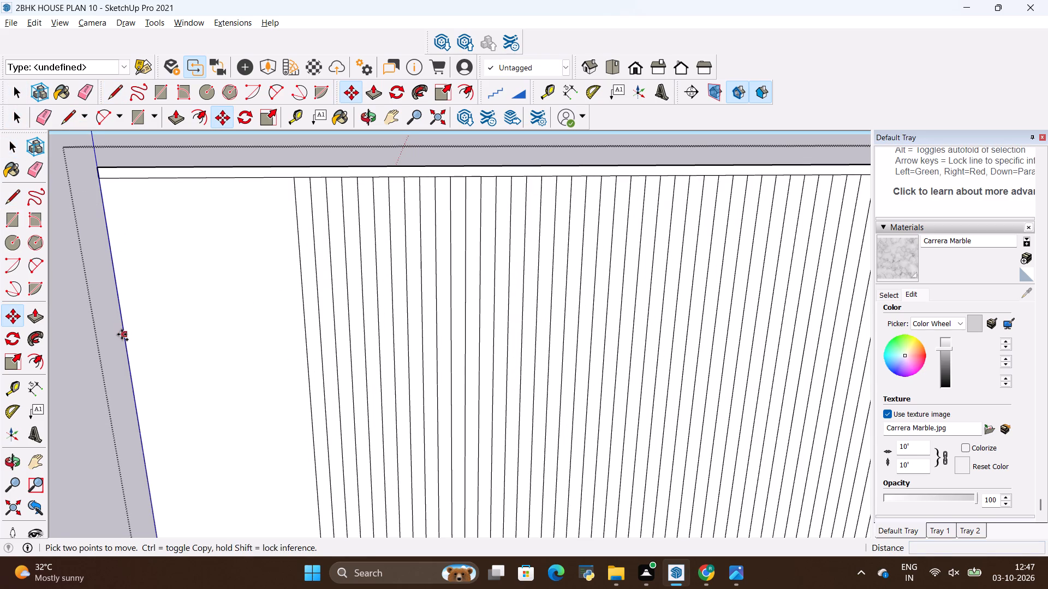
pyautogui.click(121, 334)
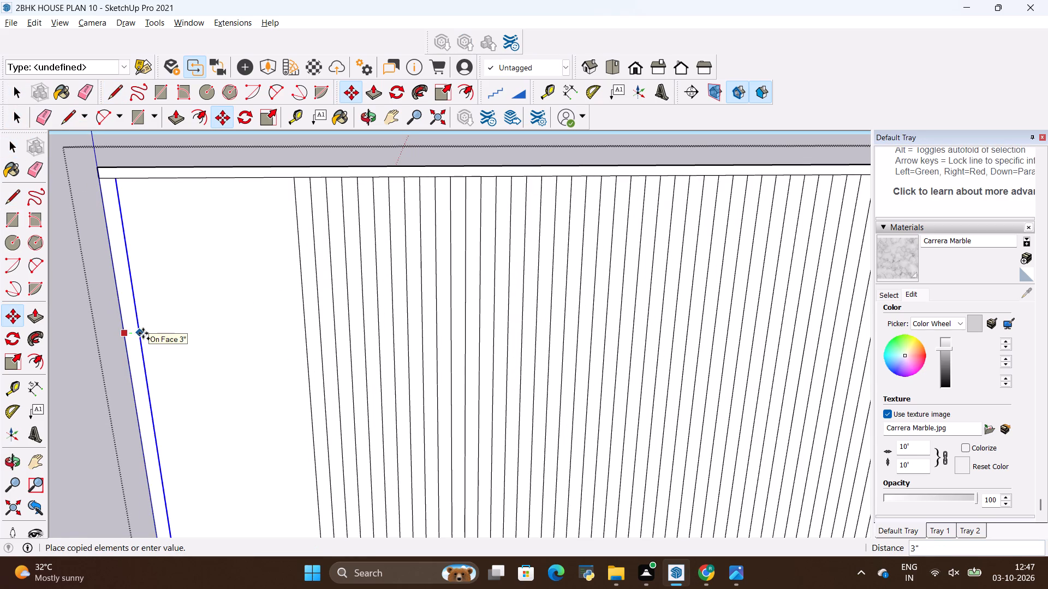
pyautogui.press('BackSpace')
pyautogui.press('2')
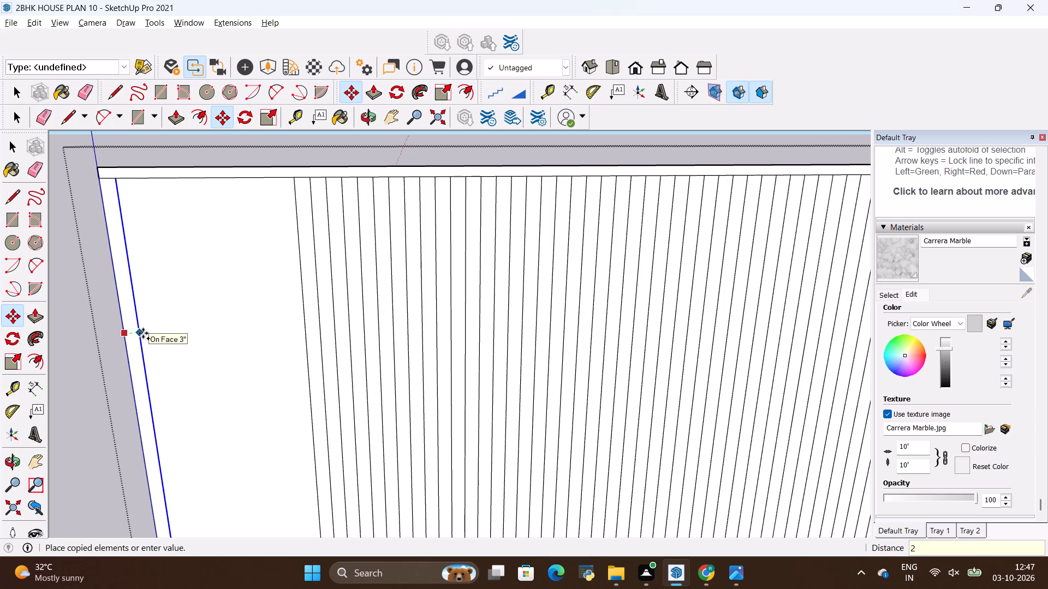
pyautogui.hotkey('shift', '"')
pyautogui.press('Return')
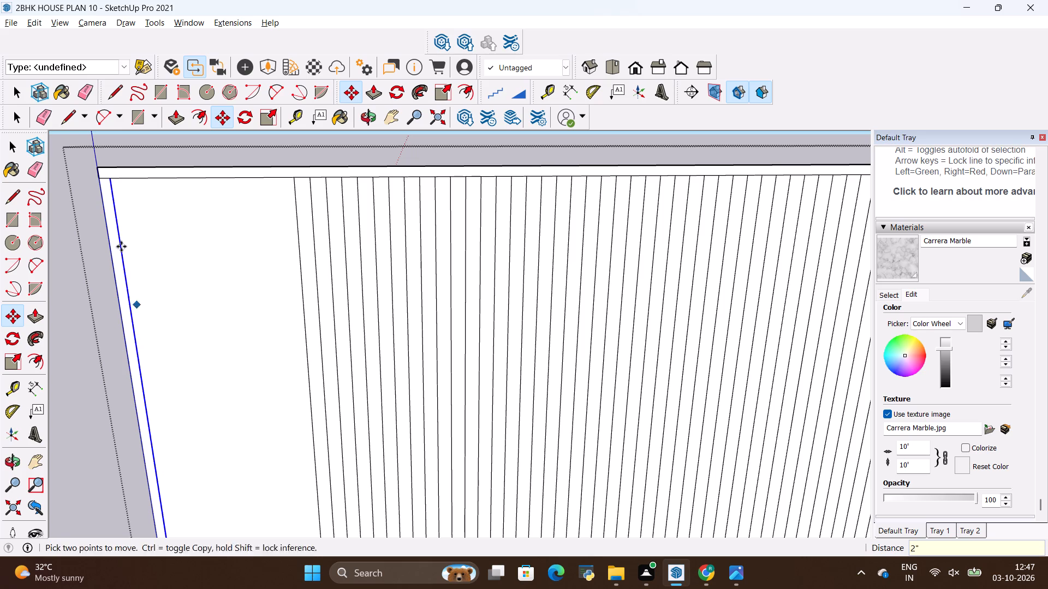
pyautogui.scroll(-3, 184, 272)
pyautogui.press('Escape')
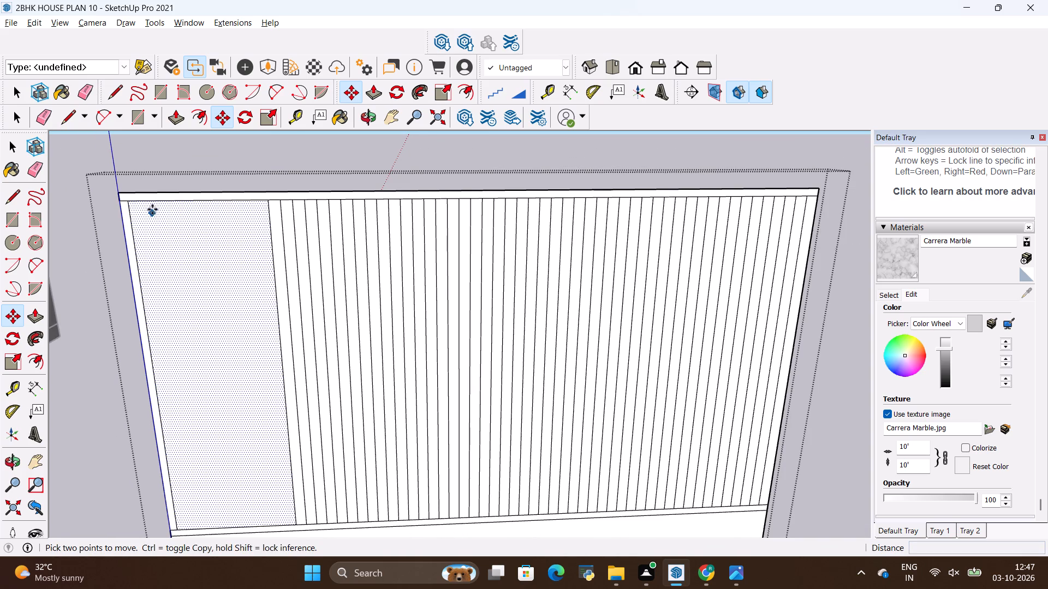
# Copy the first slat line beside the display shelf area 2" toward the panel's left edge, checking the reference image.
pyautogui.hotkey('alt', 'Tab')
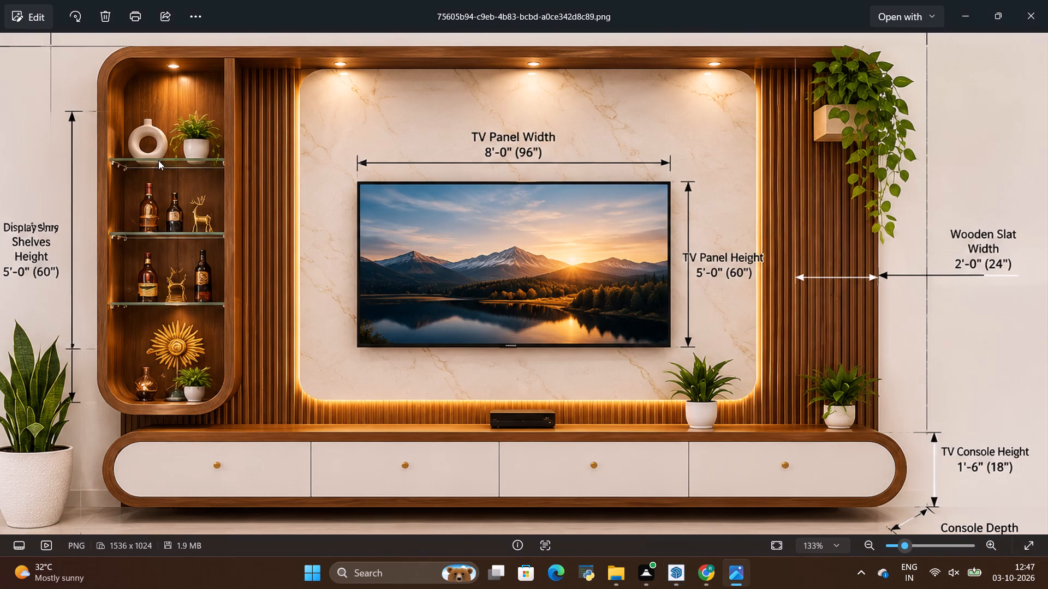
pyautogui.hotkey('alt', 'Tab')
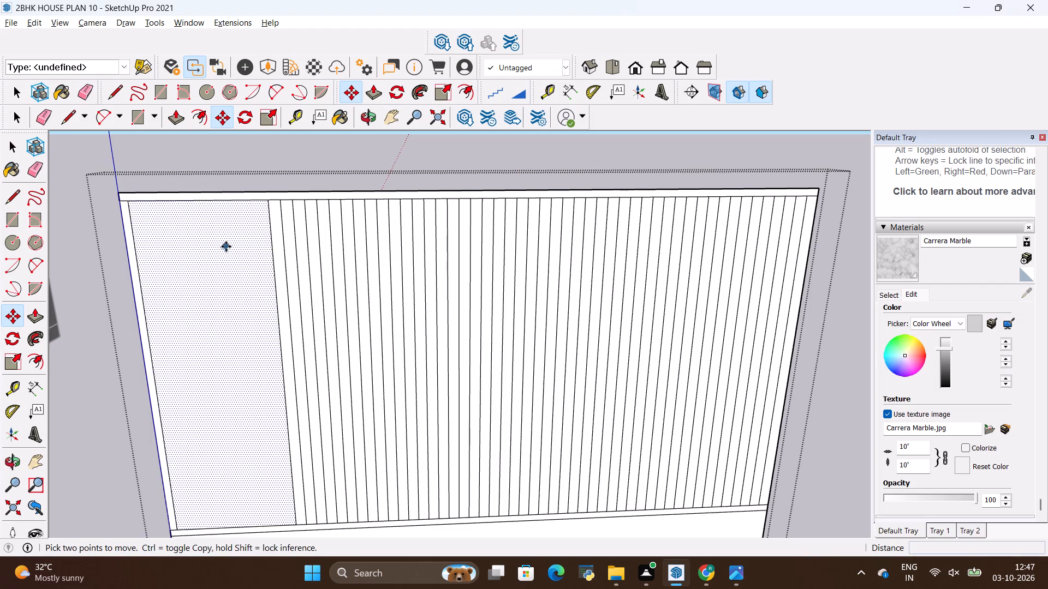
pyautogui.press('Escape')
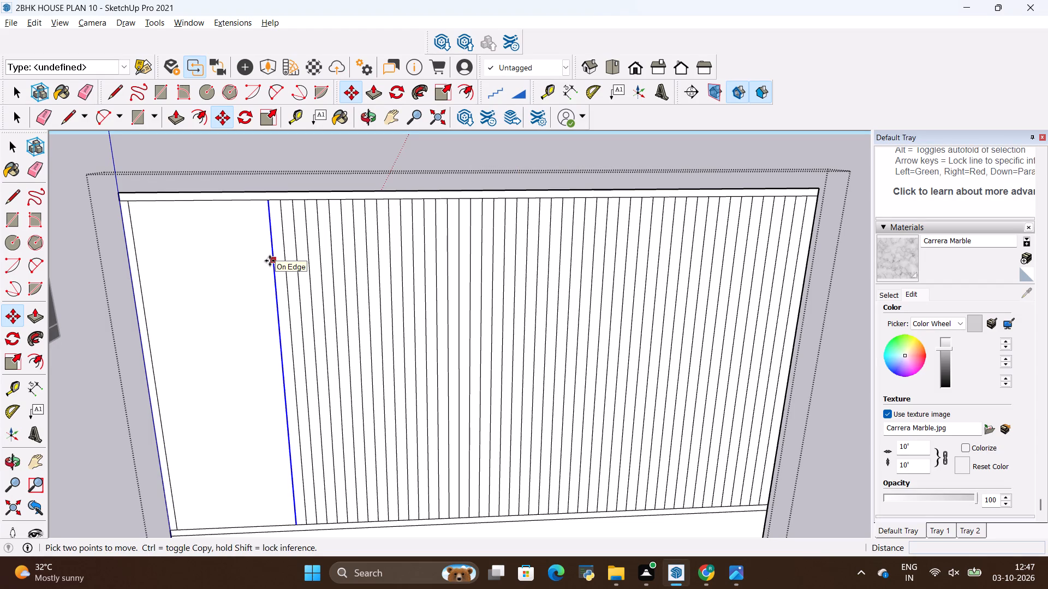
pyautogui.hotkey('alt', 'Tab')
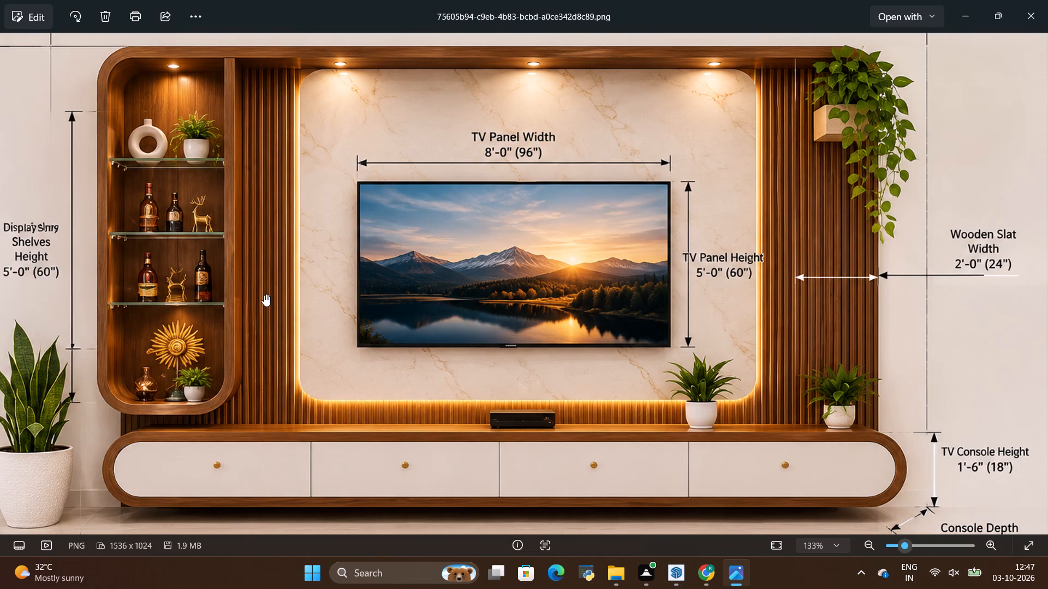
pyautogui.hotkey('alt', 'Tab')
pyautogui.scroll(-1, 263, 265)
pyautogui.press('space')
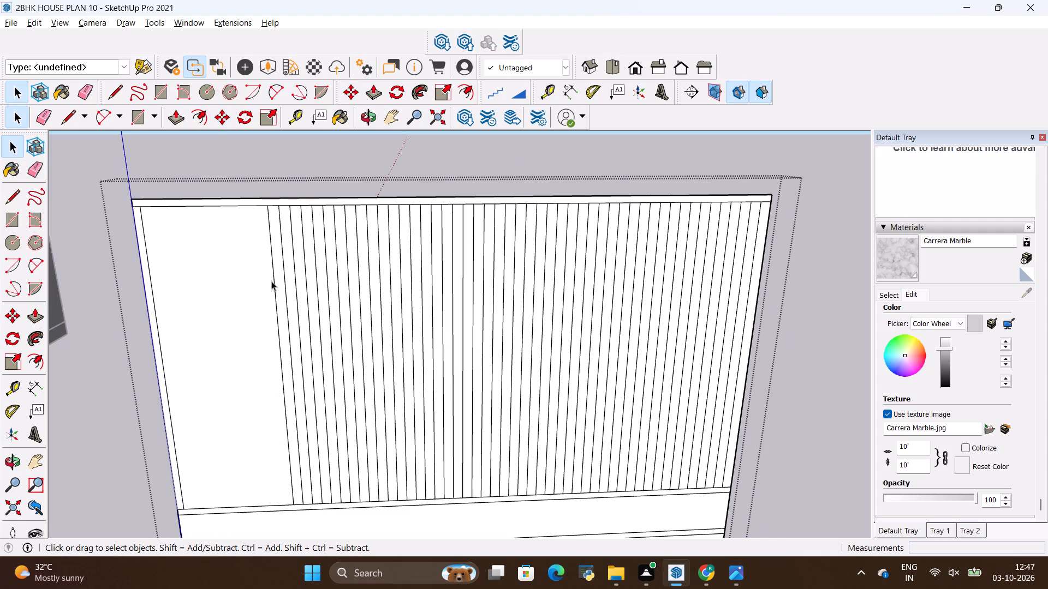
pyautogui.click(273, 279)
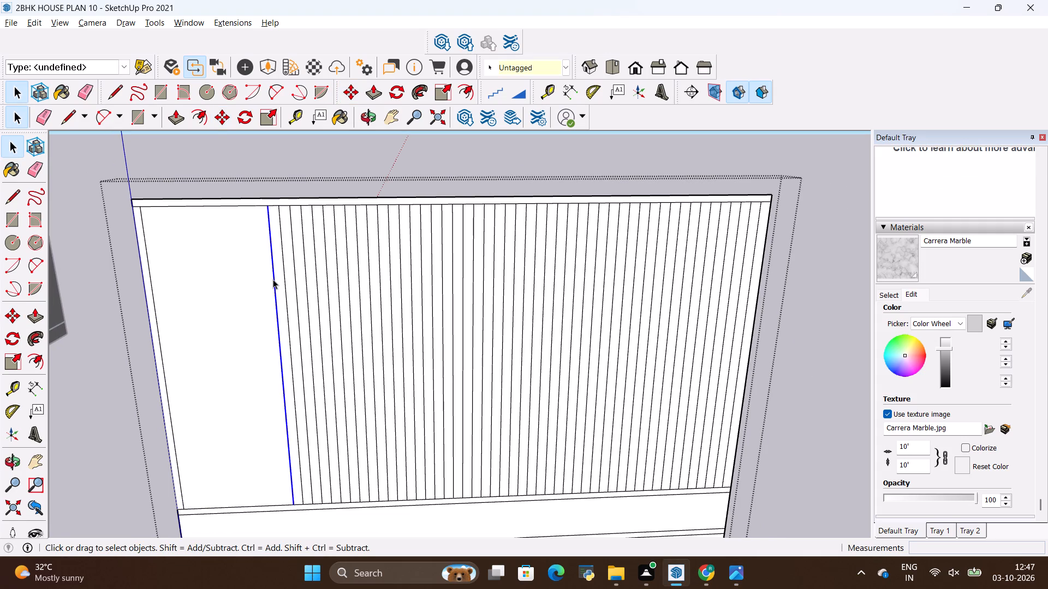
pyautogui.press('m')
pyautogui.click(275, 287)
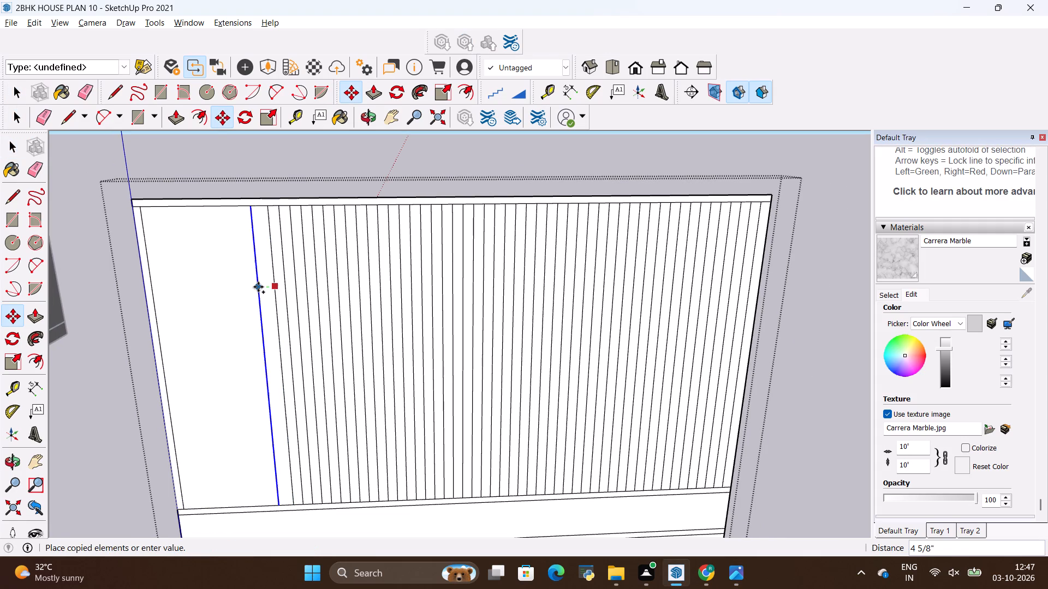
pyautogui.press('BackSpace')
pyautogui.write('2"')
pyautogui.press('Return')
pyautogui.press('Escape')
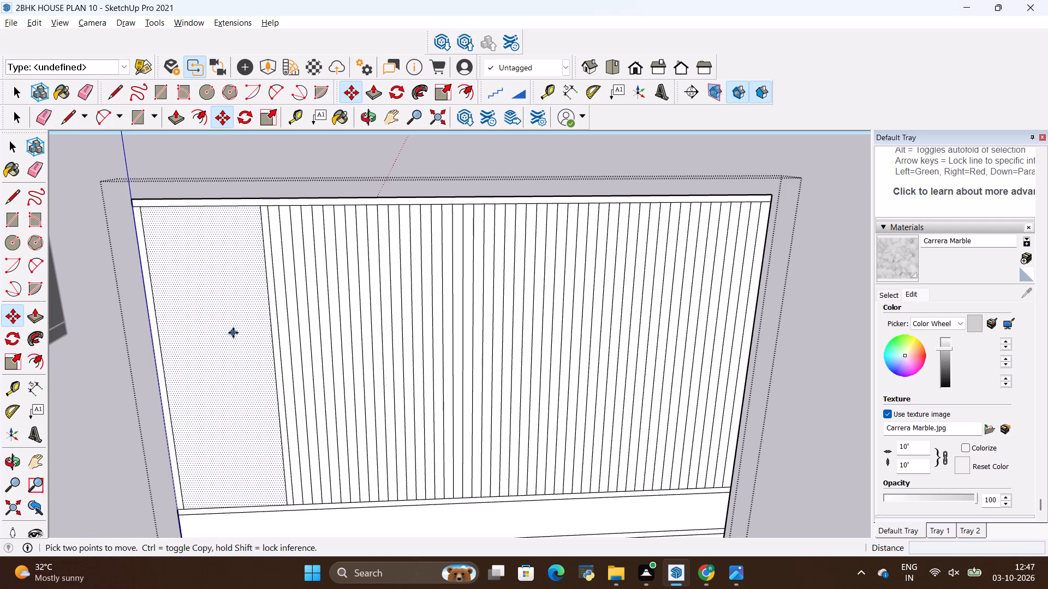
# Compare the display shelf frame, top frame and console in the reference image with the modelled panel.
pyautogui.hotkey('alt', 'Tab')
pyautogui.hotkey('alt', 'Tab')
pyautogui.hotkey('alt', 'Tab')
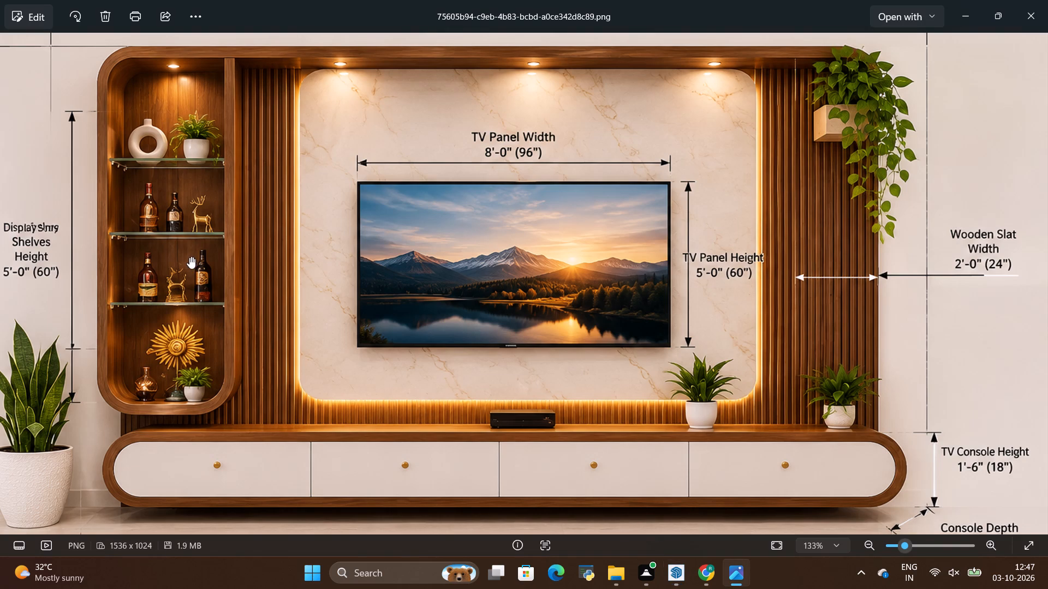
pyautogui.hotkey('alt', 'Tab')
pyautogui.hotkey('alt', 'Tab')
pyautogui.hotkey('alt', 'Tab')
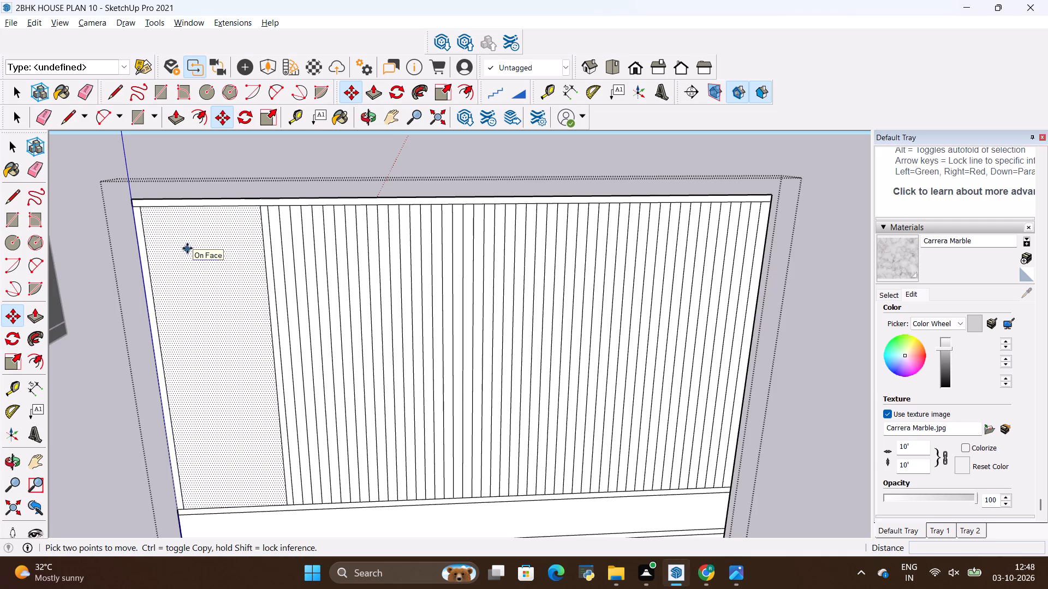
pyautogui.hotkey('alt', 'Tab')
pyautogui.hotkey('alt', 'Tab')
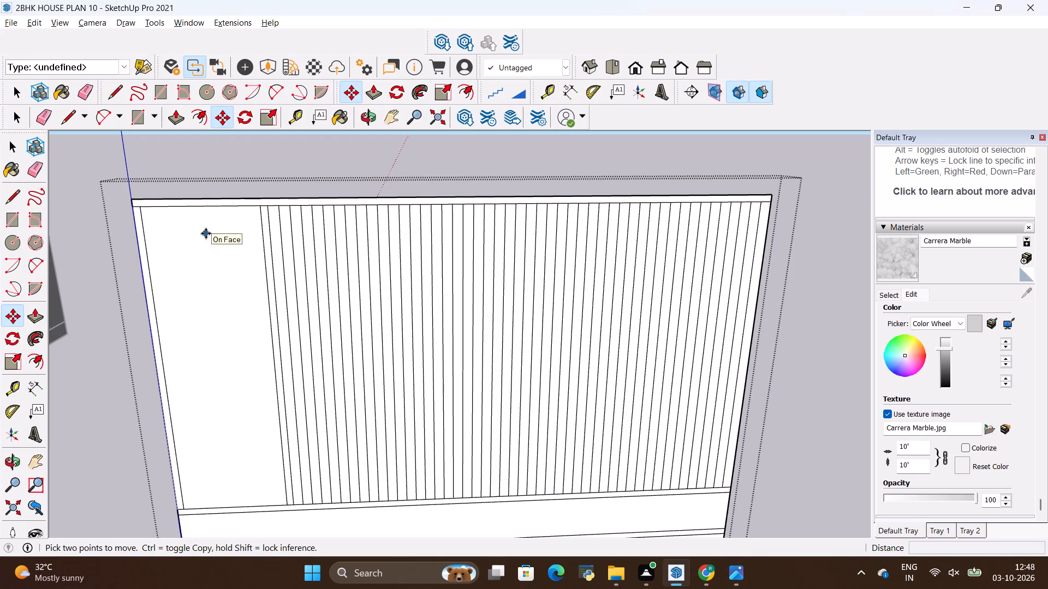
pyautogui.hotkey('alt', 'Tab')
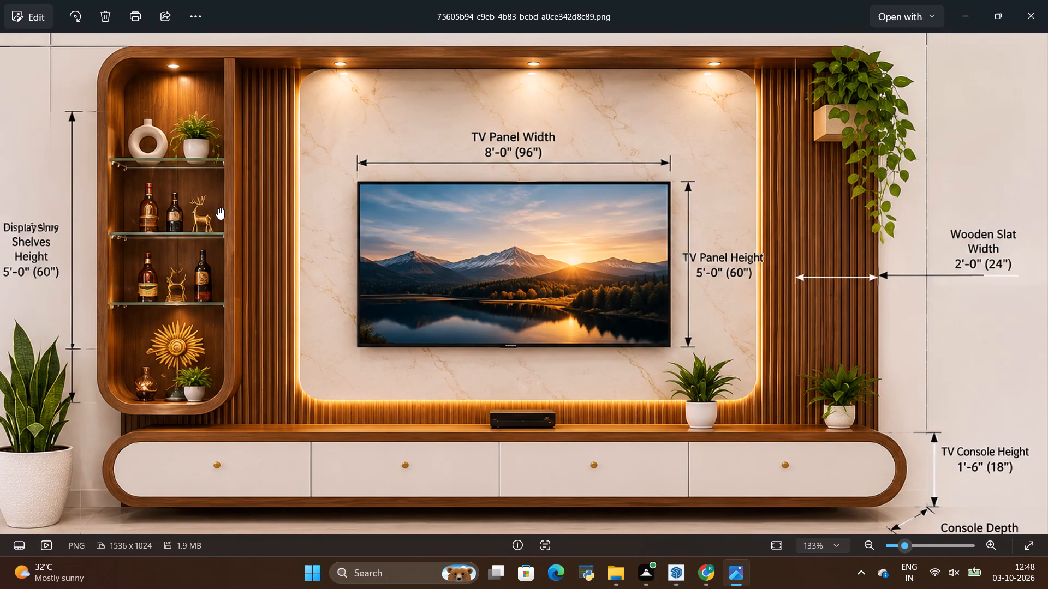
pyautogui.hotkey('alt', 'Tab')
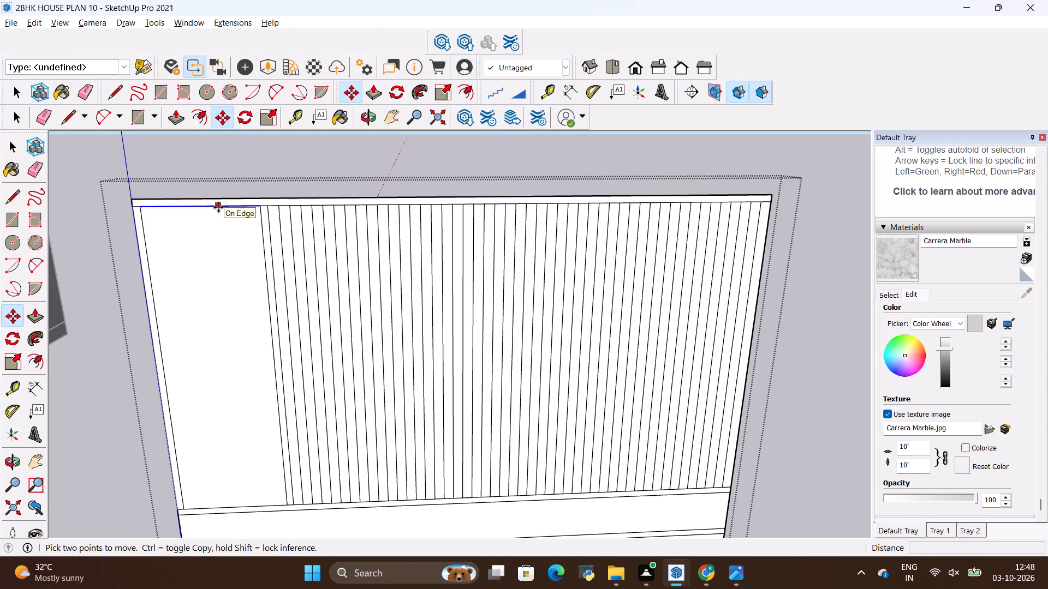
pyautogui.hotkey('alt', 'Tab')
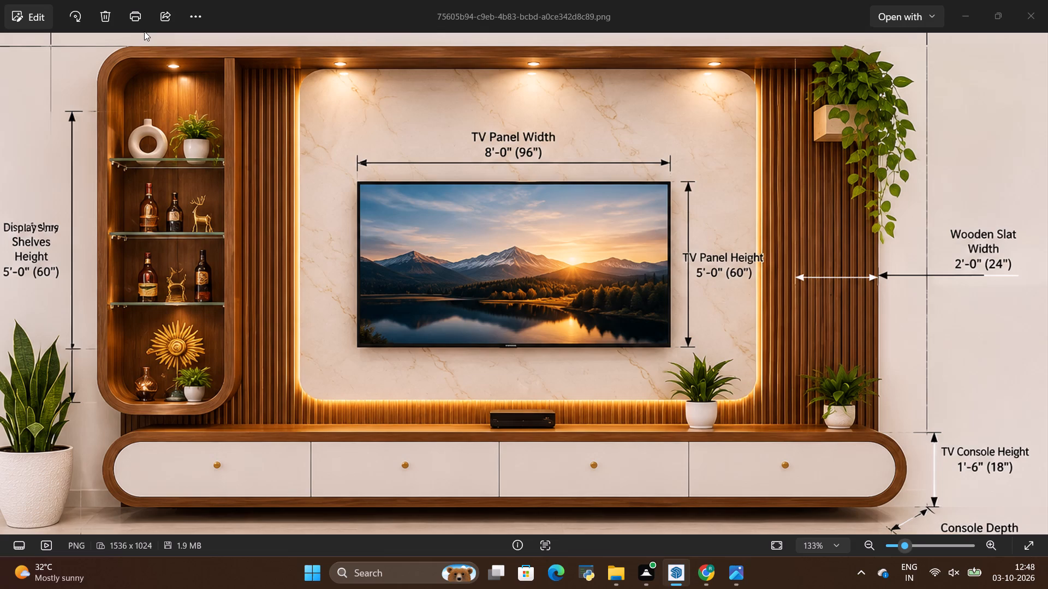
pyautogui.hotkey('alt', 'Tab')
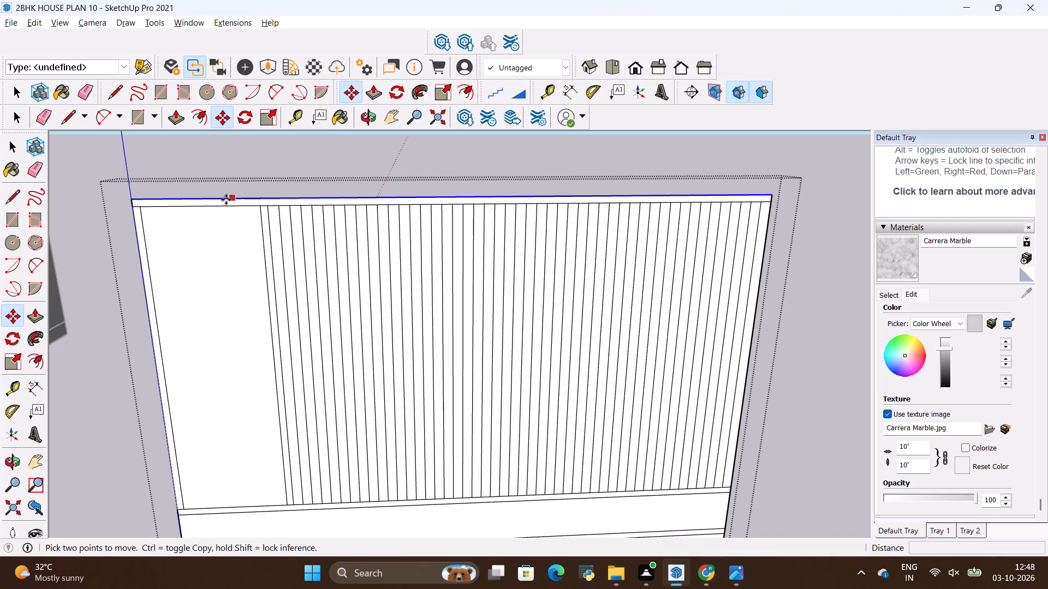
pyautogui.hotkey('alt', 'Tab')
pyautogui.hotkey('alt', 'Tab')
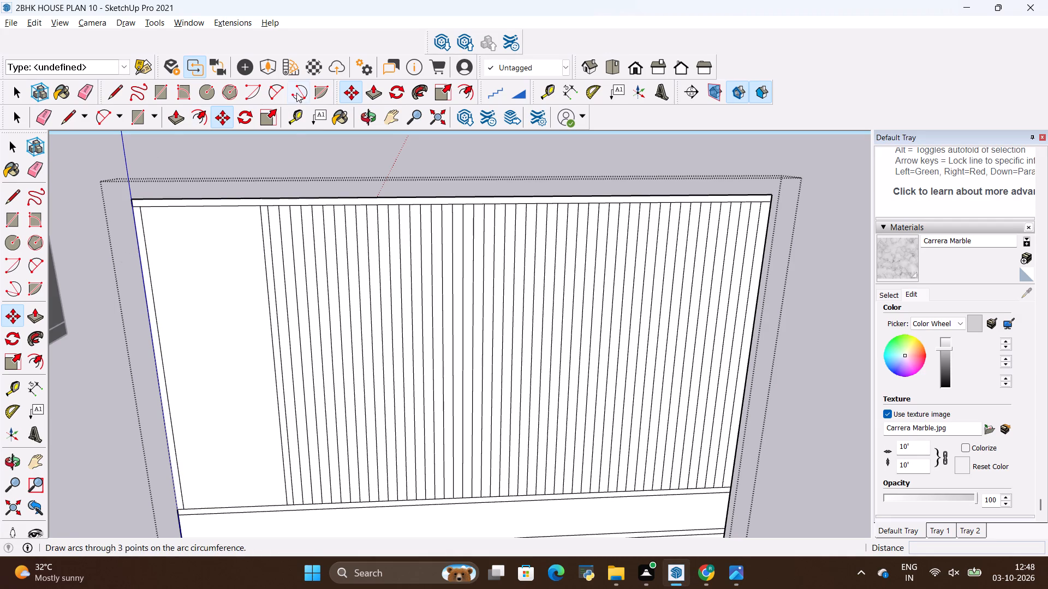
pyautogui.scroll(-2, 308, 159)
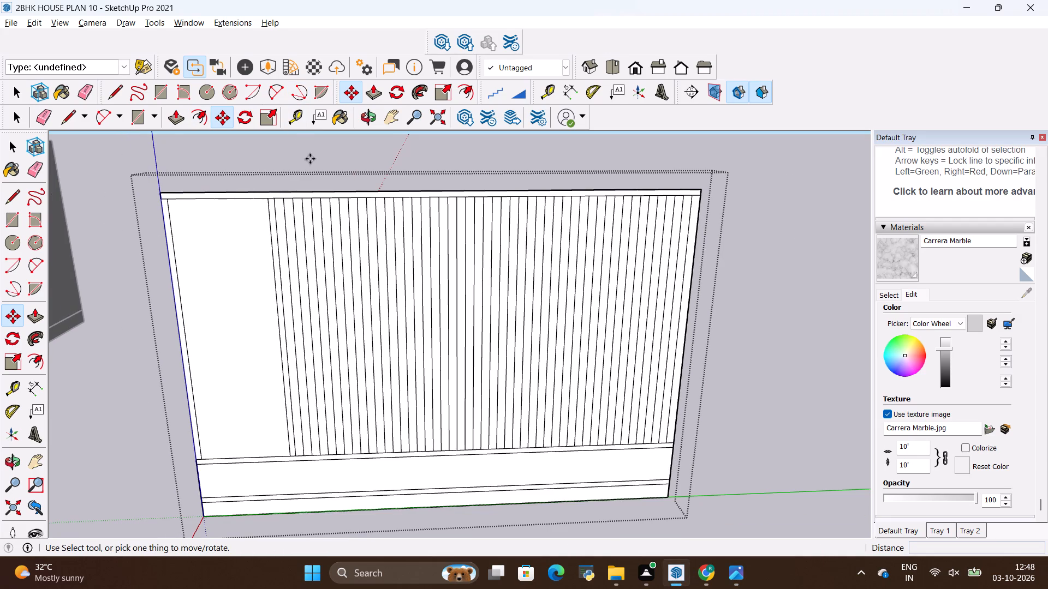
pyautogui.hotkey('alt', 'Tab')
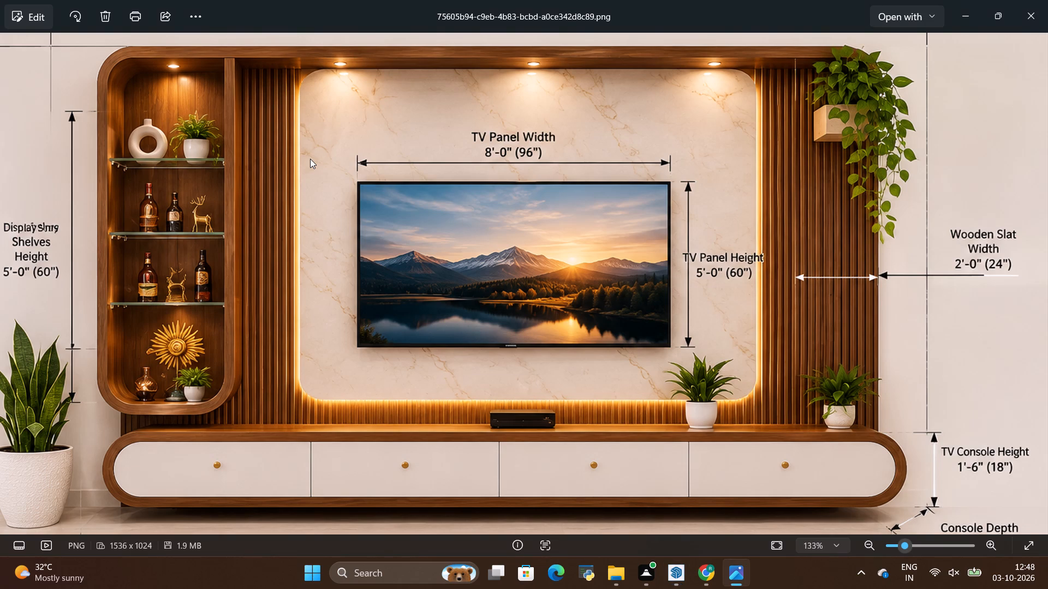
pyautogui.hotkey('alt', 'Tab')
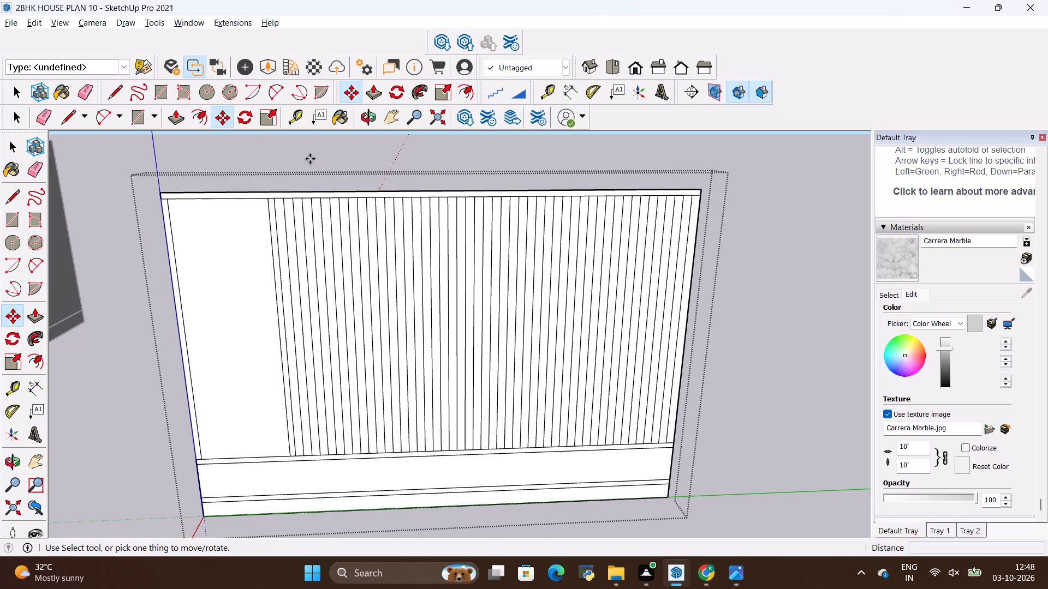
pyautogui.hotkey('alt', 'Tab')
pyautogui.hotkey('alt', 'Tab')
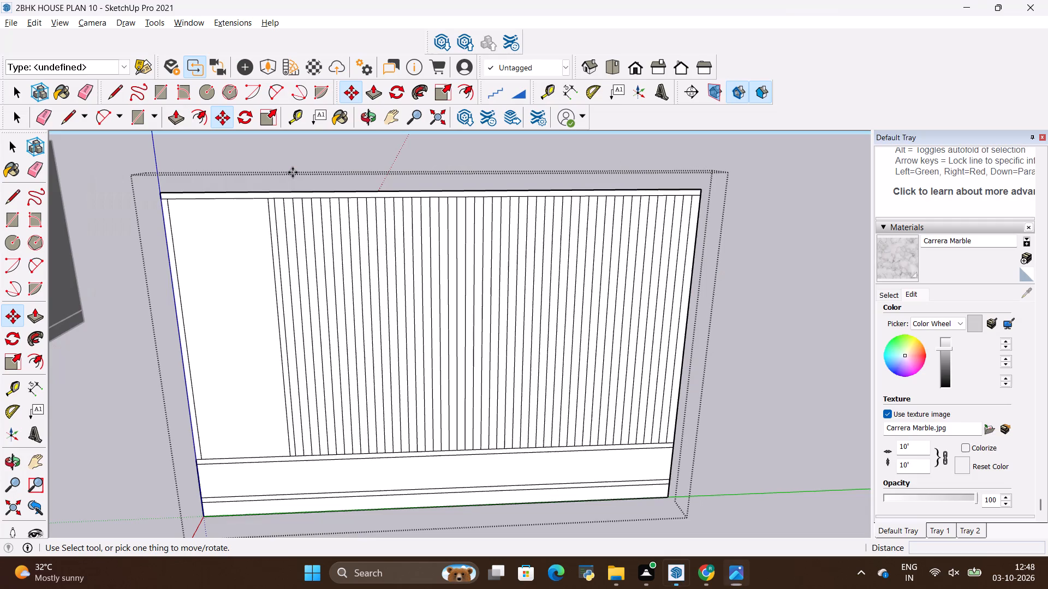
pyautogui.hotkey('alt', 'Tab')
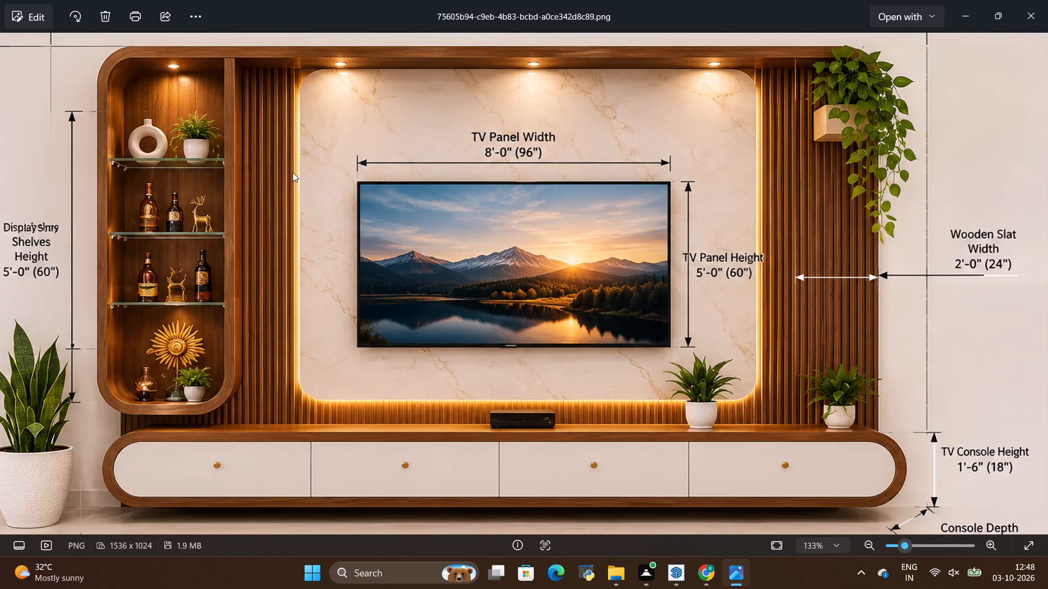
pyautogui.hotkey('alt', 'Tab')
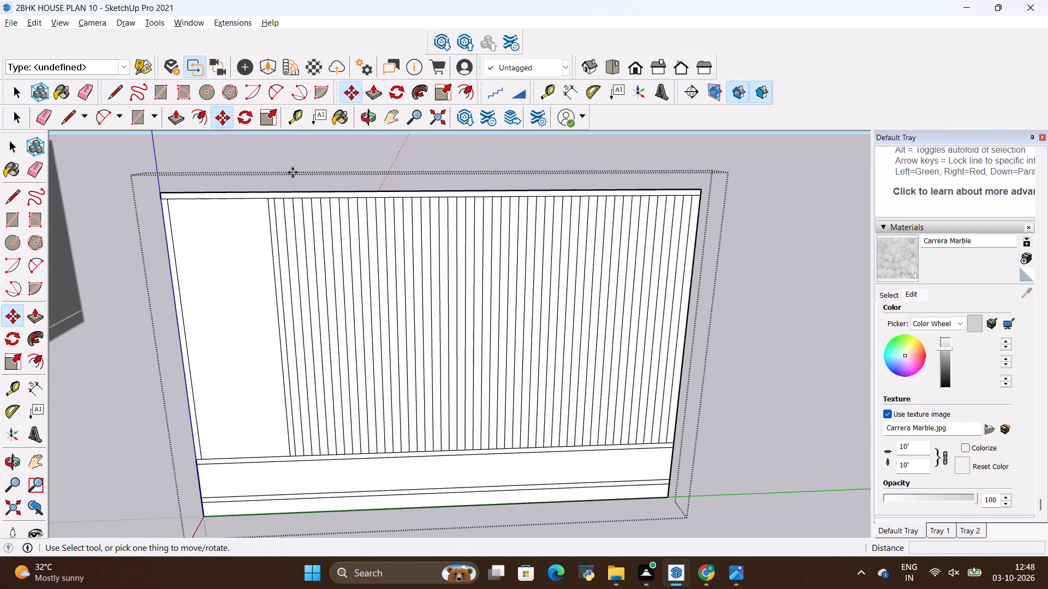
# Place vertical guides 2' inward from the panel's left and right edges, checking the reference image.
pyautogui.scroll(-2, 276, 159)
pyautogui.moveTo(253, 470); pyautogui.dragTo(252, 469, button='middle')
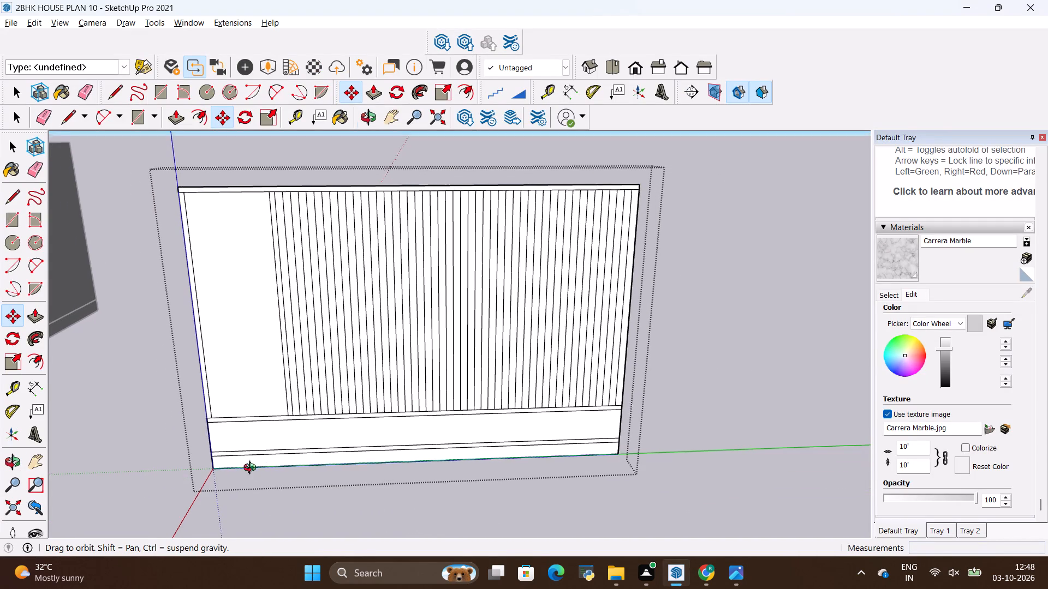
pyautogui.moveTo(252, 469); pyautogui.dragTo(271, 422, button='middle')
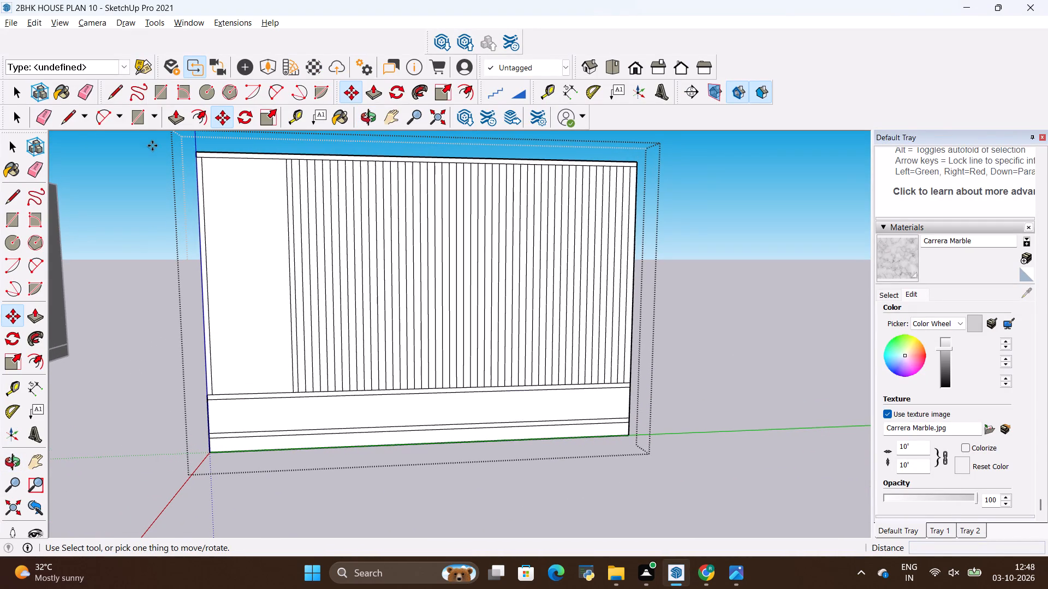
pyautogui.press('t')
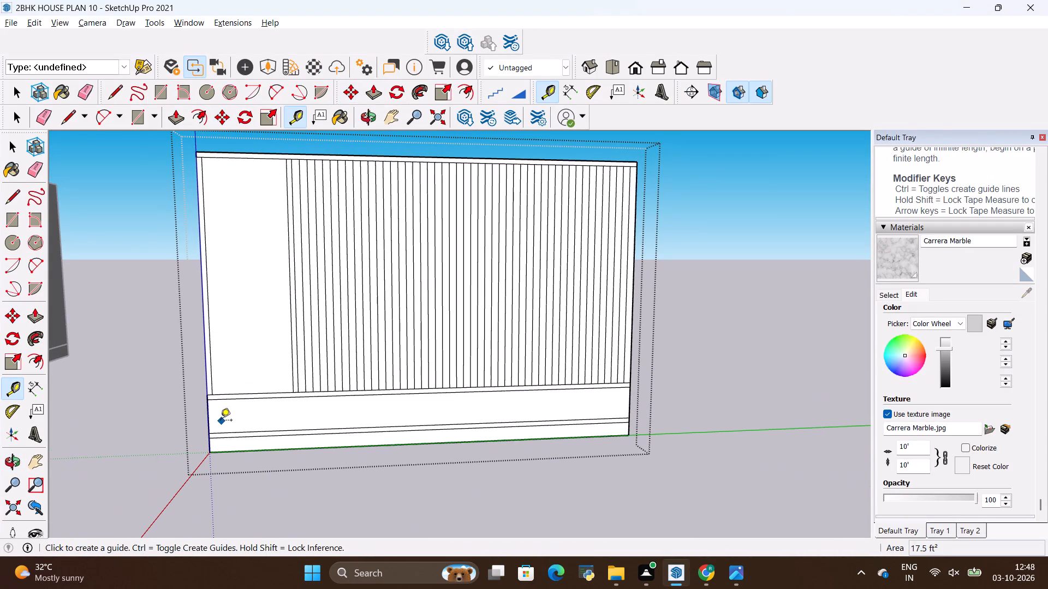
pyautogui.click(211, 421)
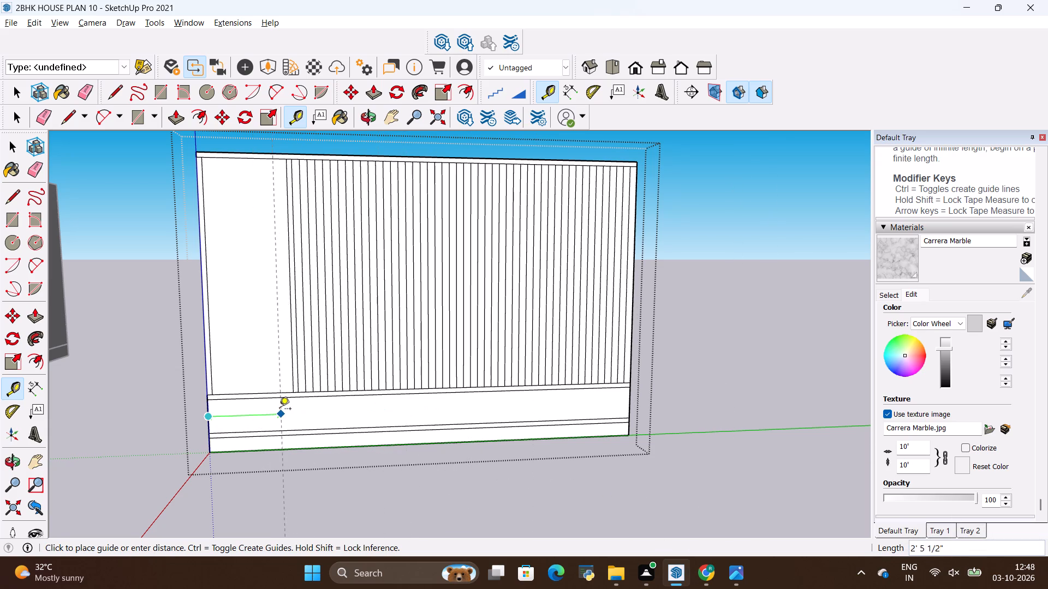
pyautogui.press('BackSpace')
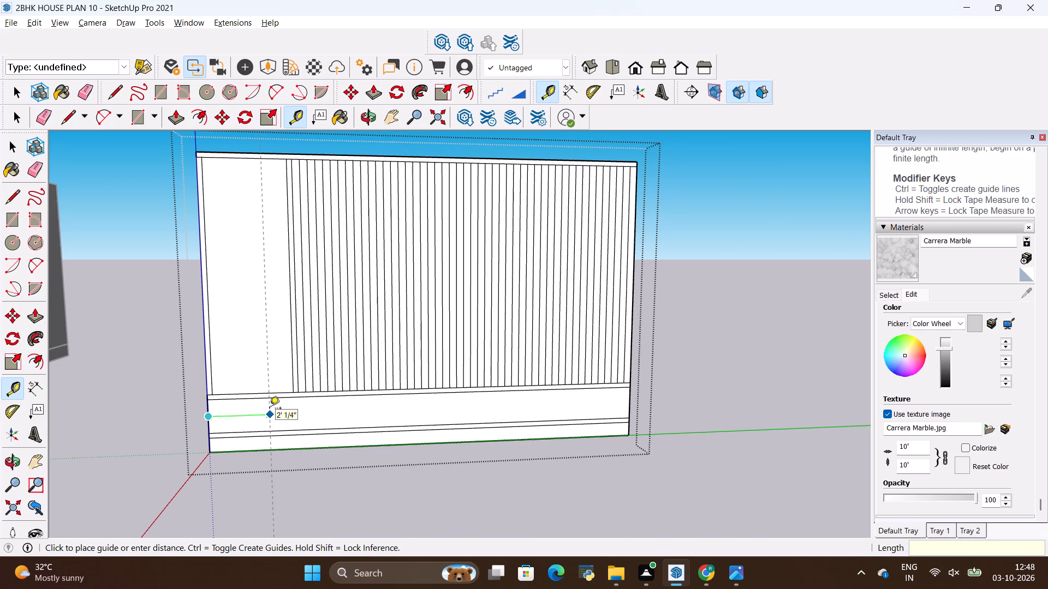
pyautogui.write("2'")
pyautogui.press('Return')
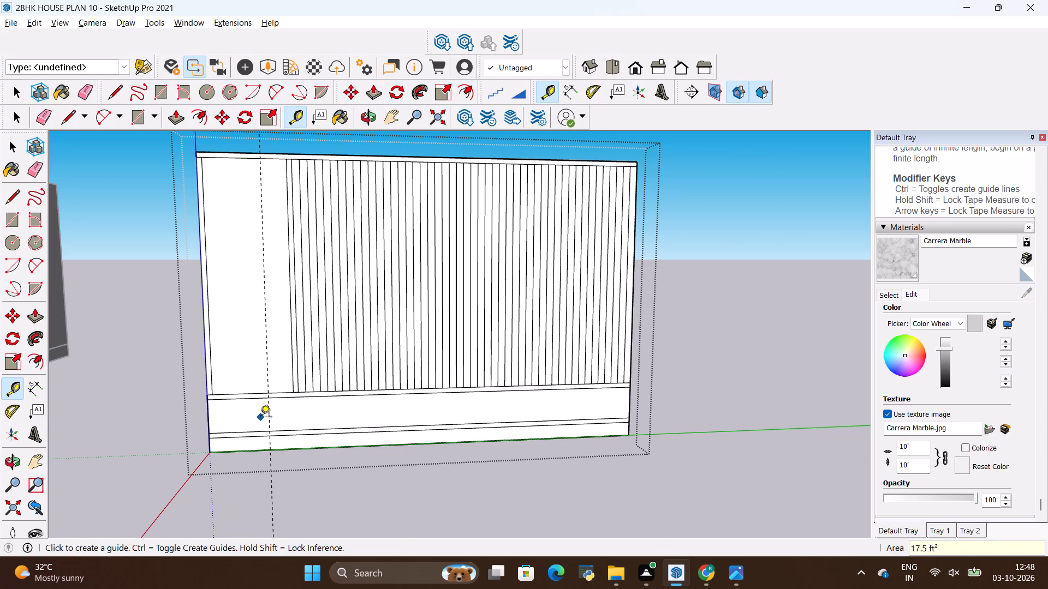
pyautogui.hotkey('alt', 'Tab')
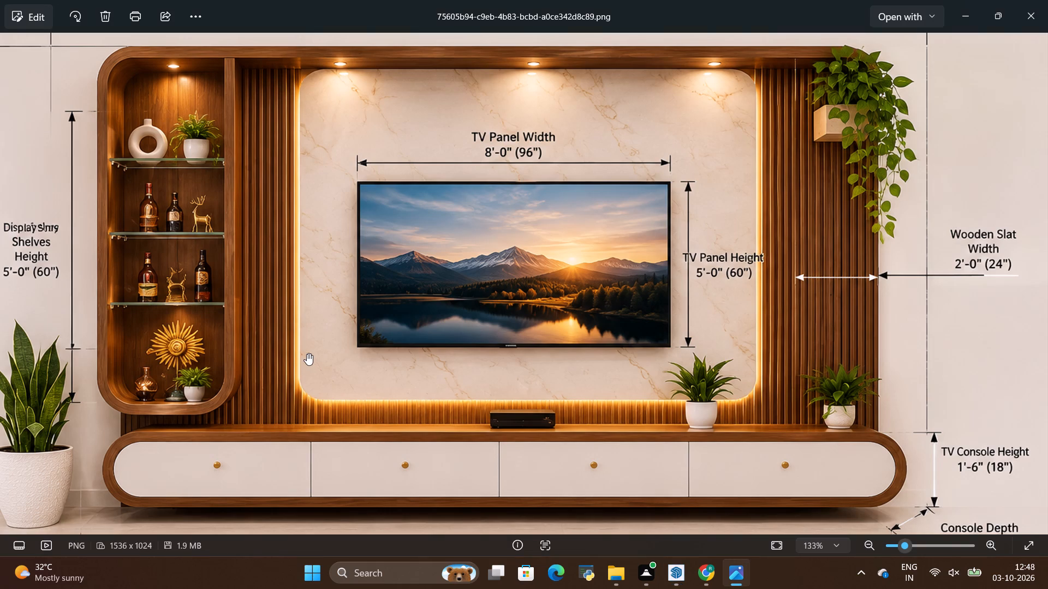
pyautogui.hotkey('alt', 'Tab')
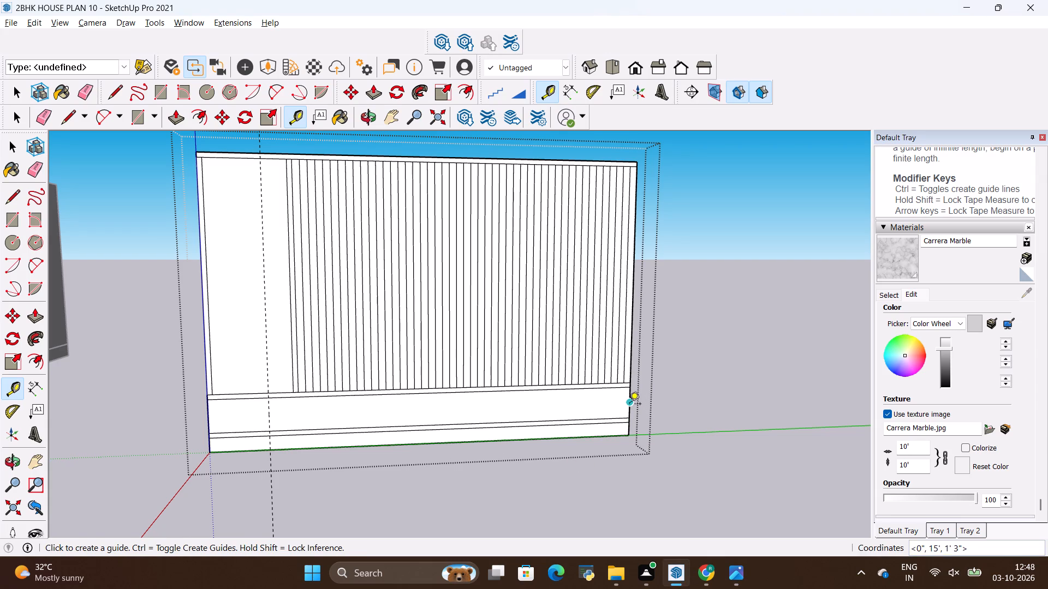
pyautogui.click(629, 405)
pyautogui.write("2'")
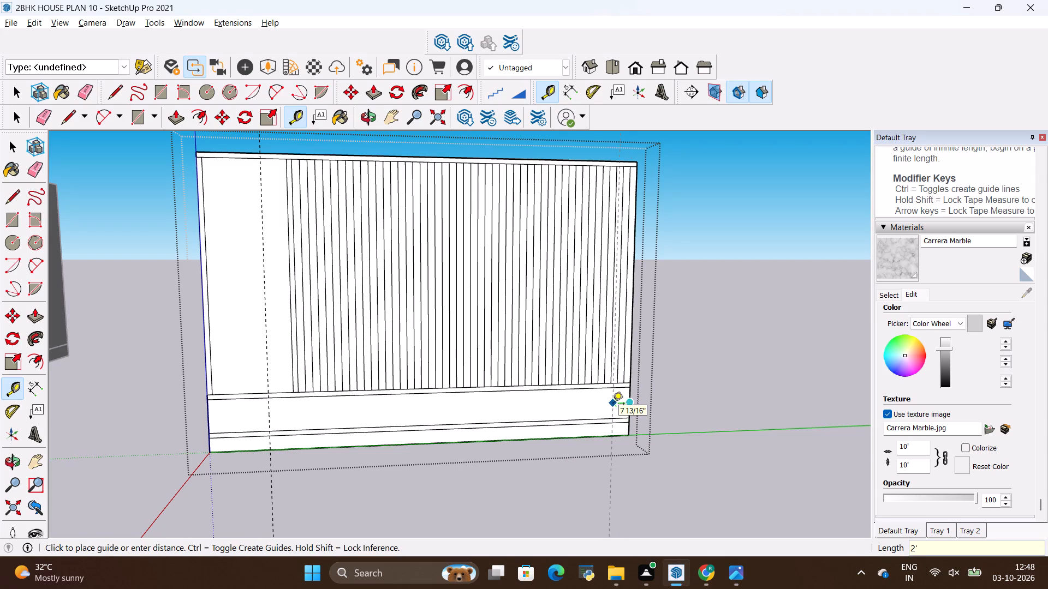
pyautogui.press('Return')
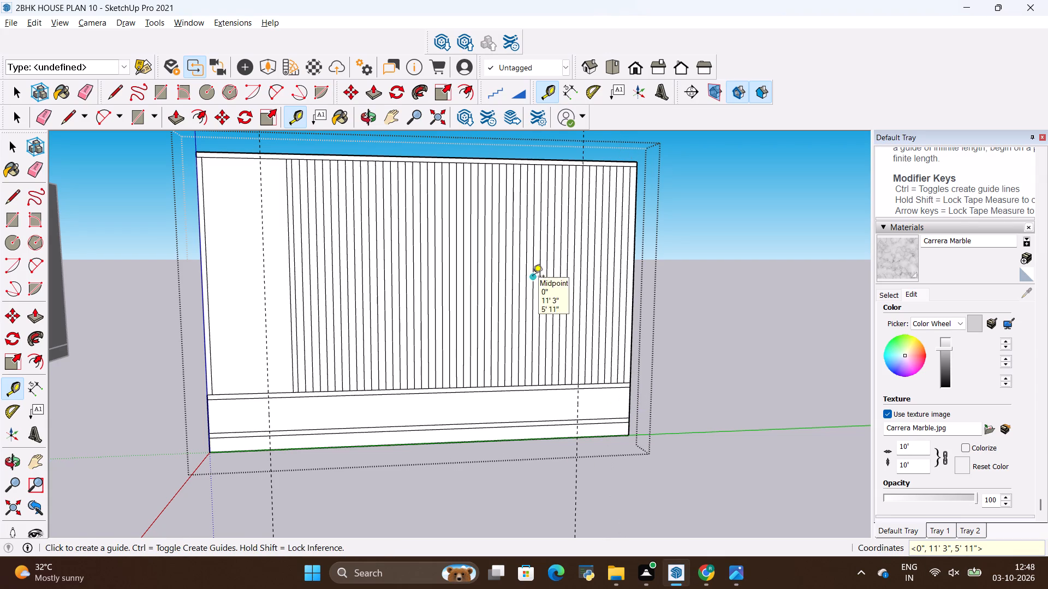
# Check the reference image and place vertical guides 1' inward from the panel's left and right edges.
pyautogui.hotkey('alt', 'Tab')
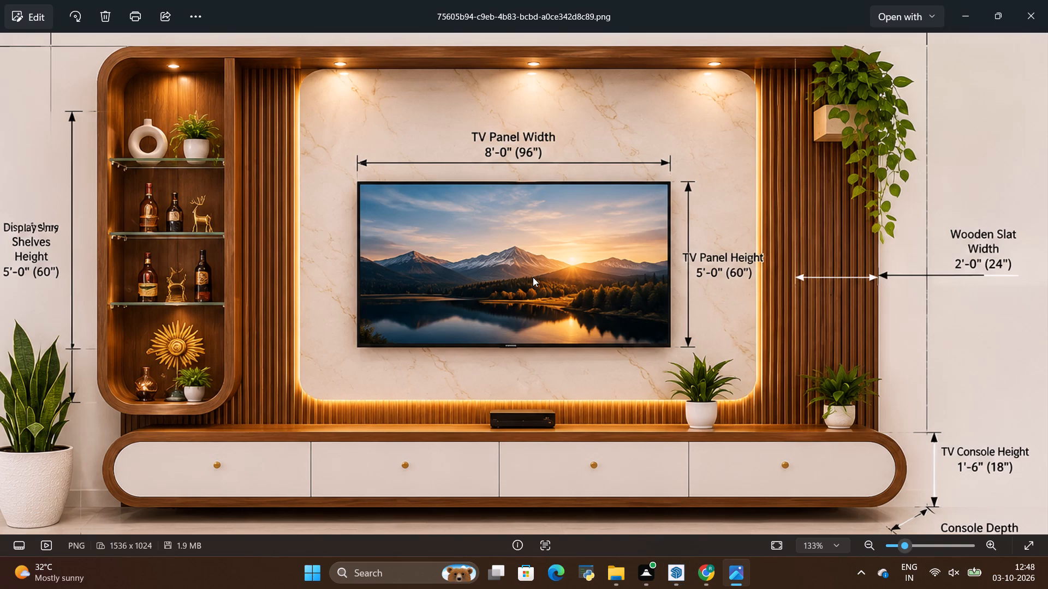
pyautogui.hotkey('alt', 'Tab')
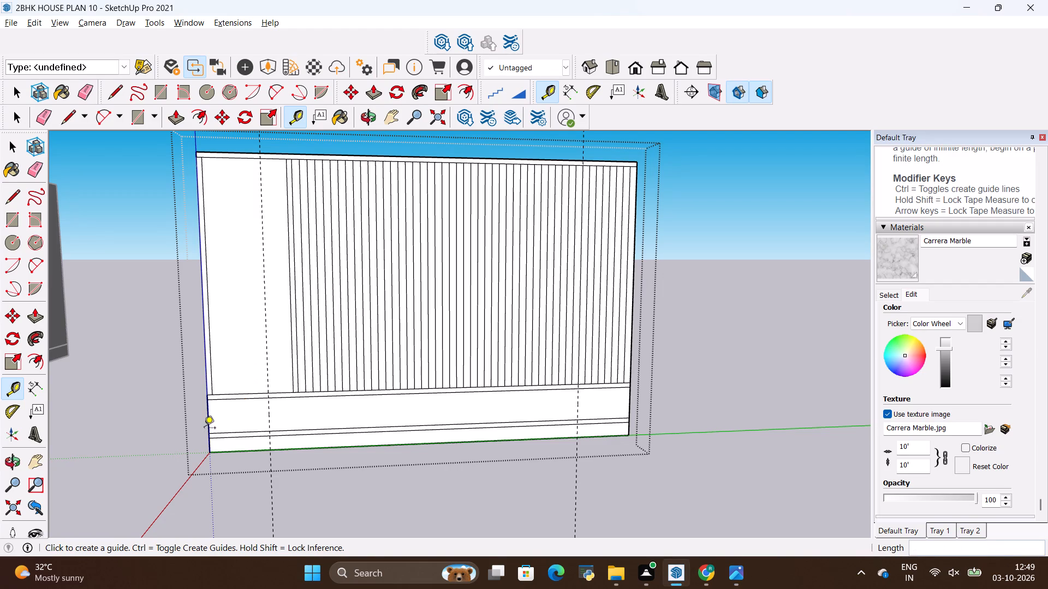
pyautogui.click(206, 417)
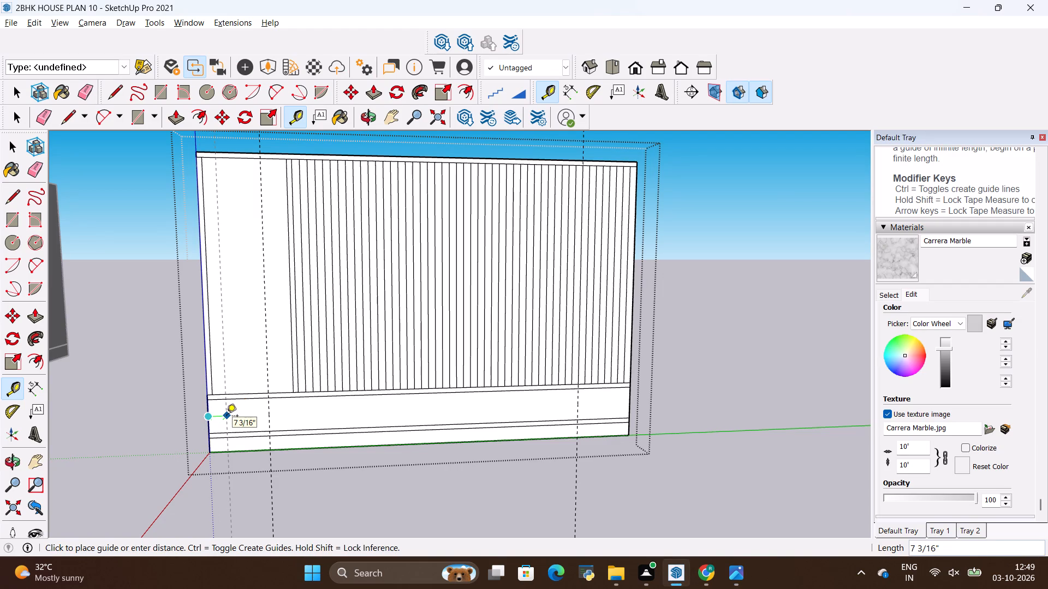
pyautogui.write("1'")
pyautogui.press('Return')
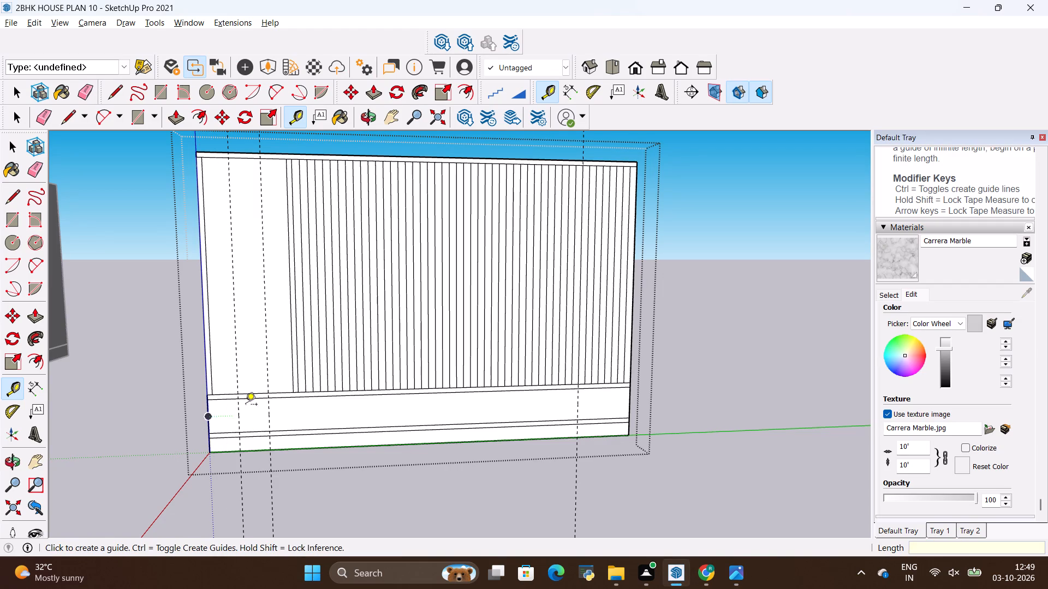
pyautogui.click(628, 403)
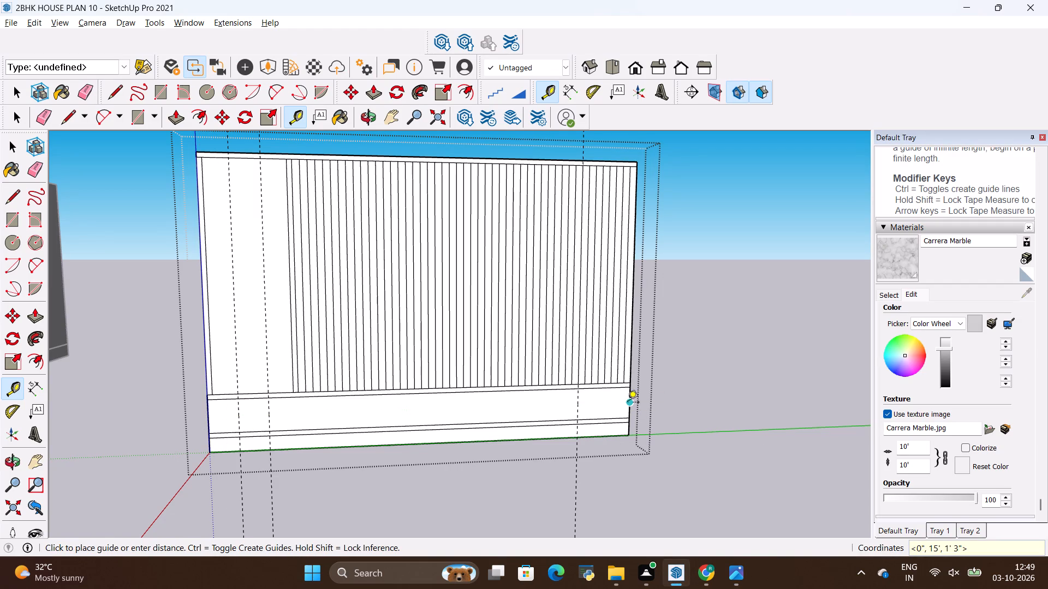
pyautogui.write("1'")
pyautogui.press('Return')
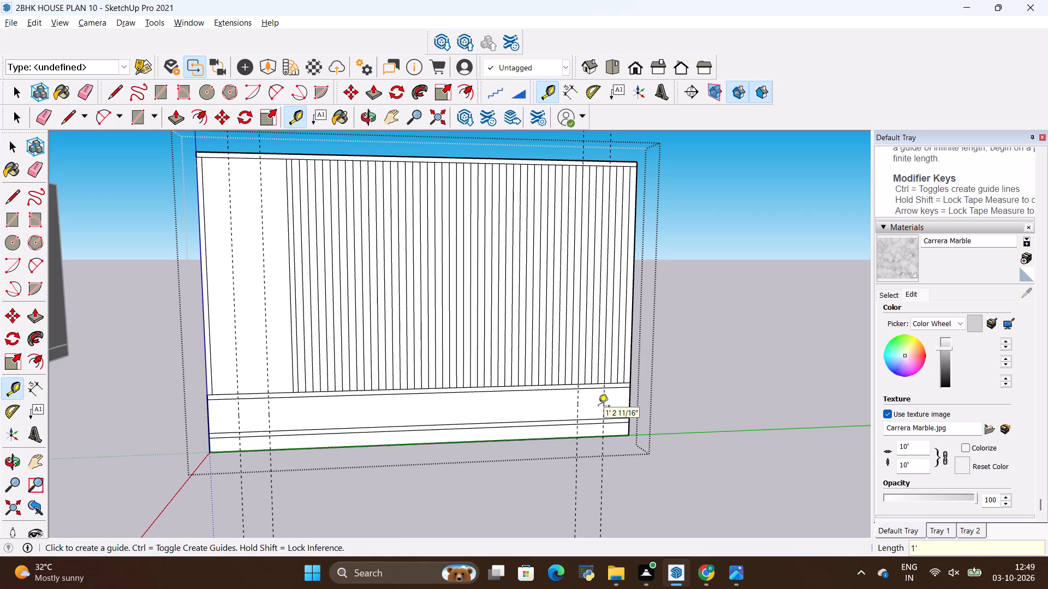
pyautogui.press('Escape')
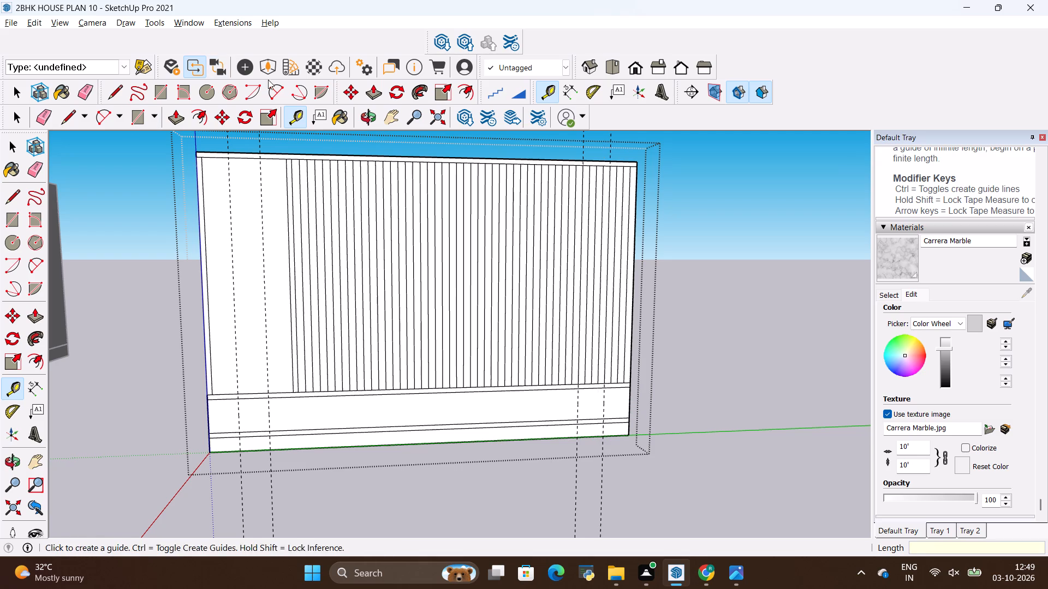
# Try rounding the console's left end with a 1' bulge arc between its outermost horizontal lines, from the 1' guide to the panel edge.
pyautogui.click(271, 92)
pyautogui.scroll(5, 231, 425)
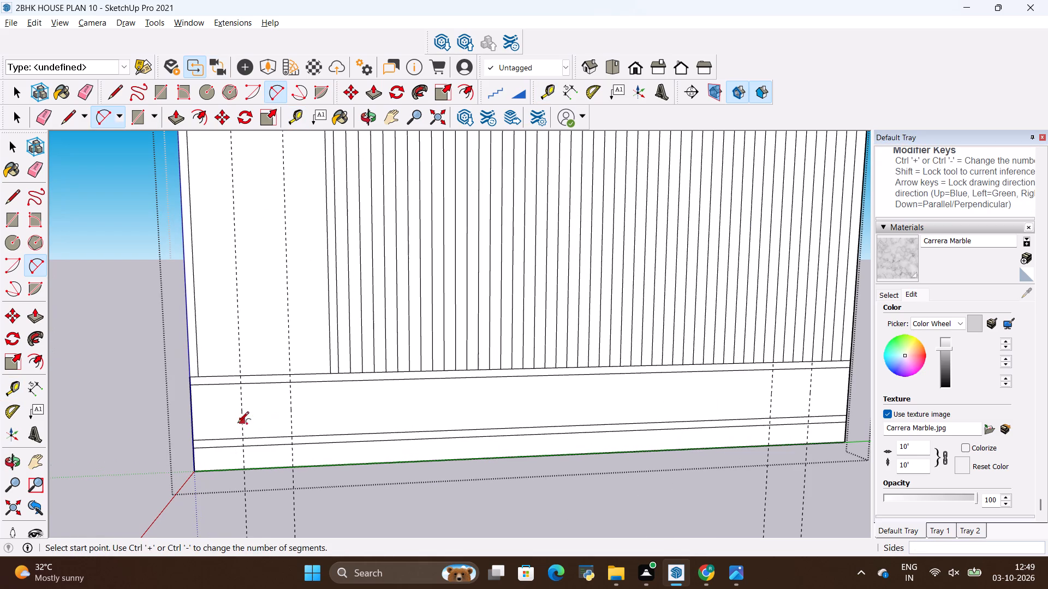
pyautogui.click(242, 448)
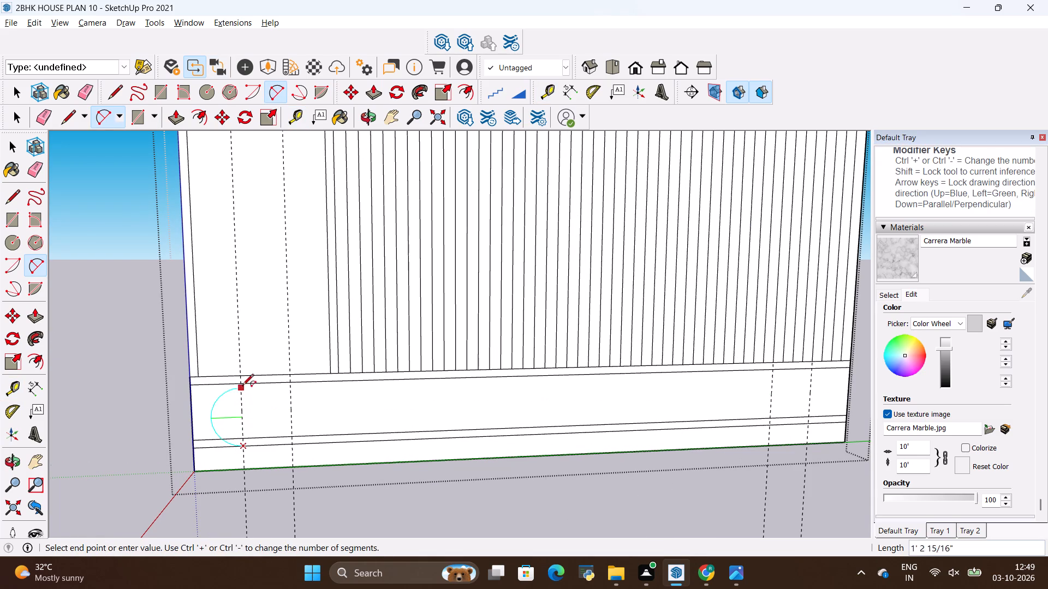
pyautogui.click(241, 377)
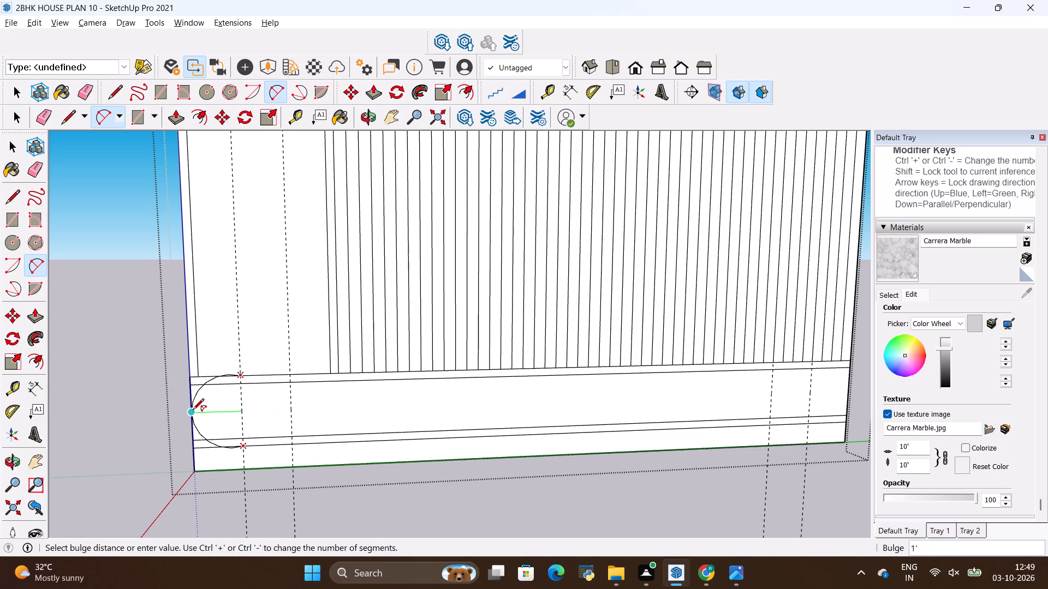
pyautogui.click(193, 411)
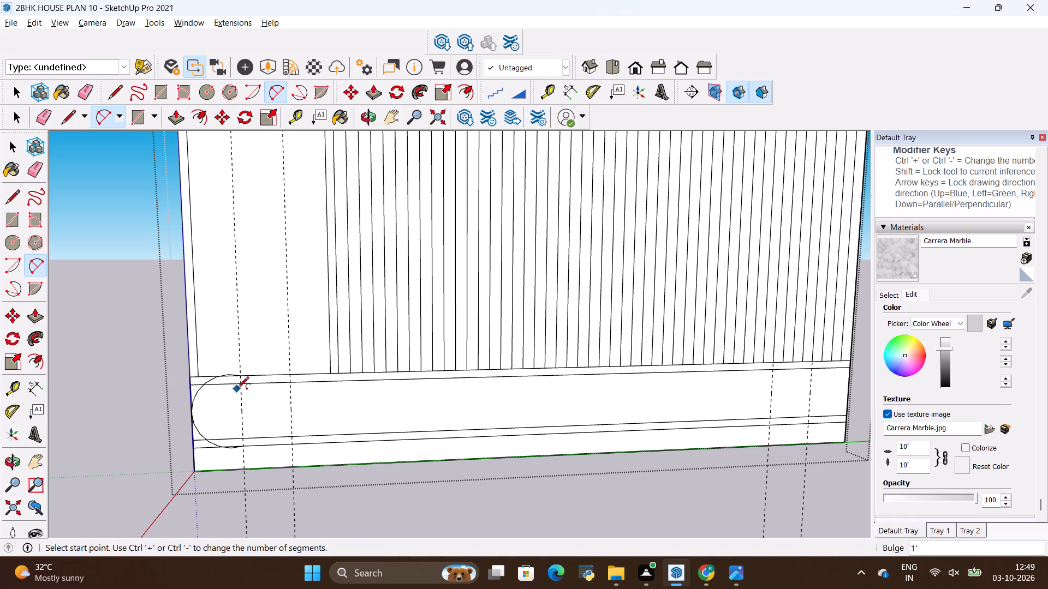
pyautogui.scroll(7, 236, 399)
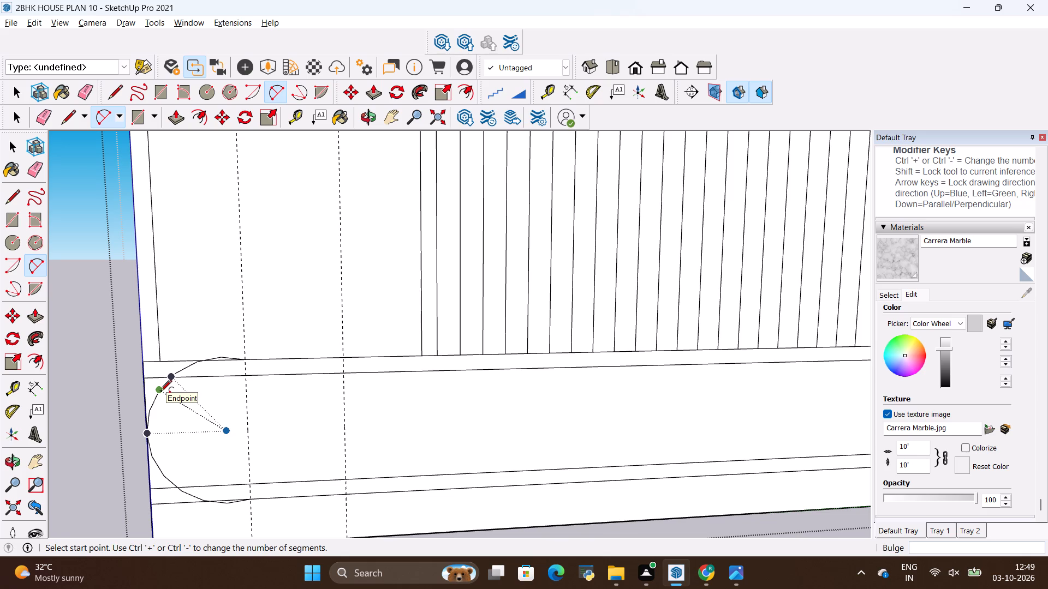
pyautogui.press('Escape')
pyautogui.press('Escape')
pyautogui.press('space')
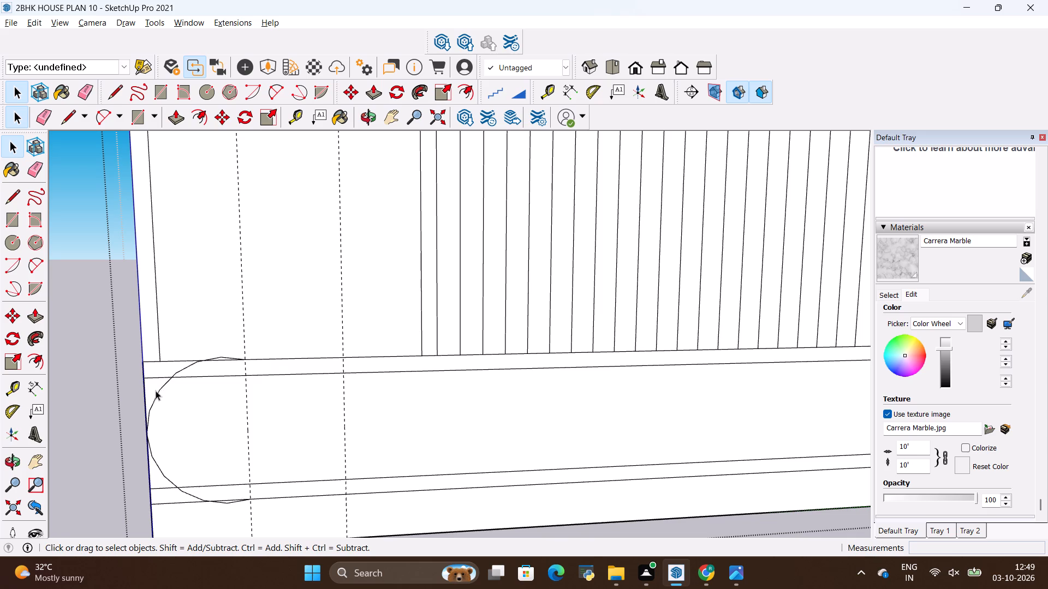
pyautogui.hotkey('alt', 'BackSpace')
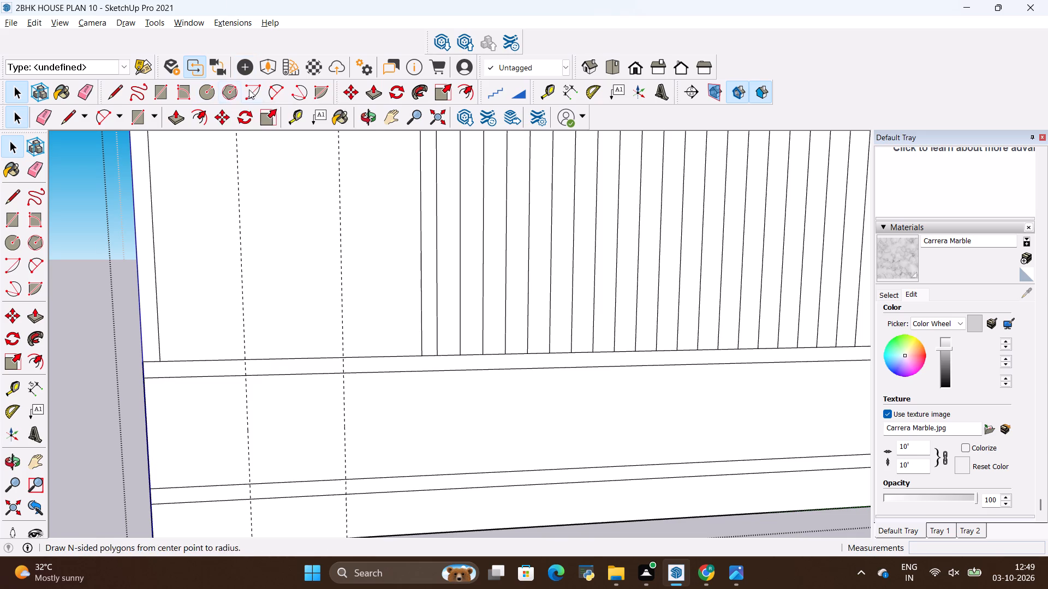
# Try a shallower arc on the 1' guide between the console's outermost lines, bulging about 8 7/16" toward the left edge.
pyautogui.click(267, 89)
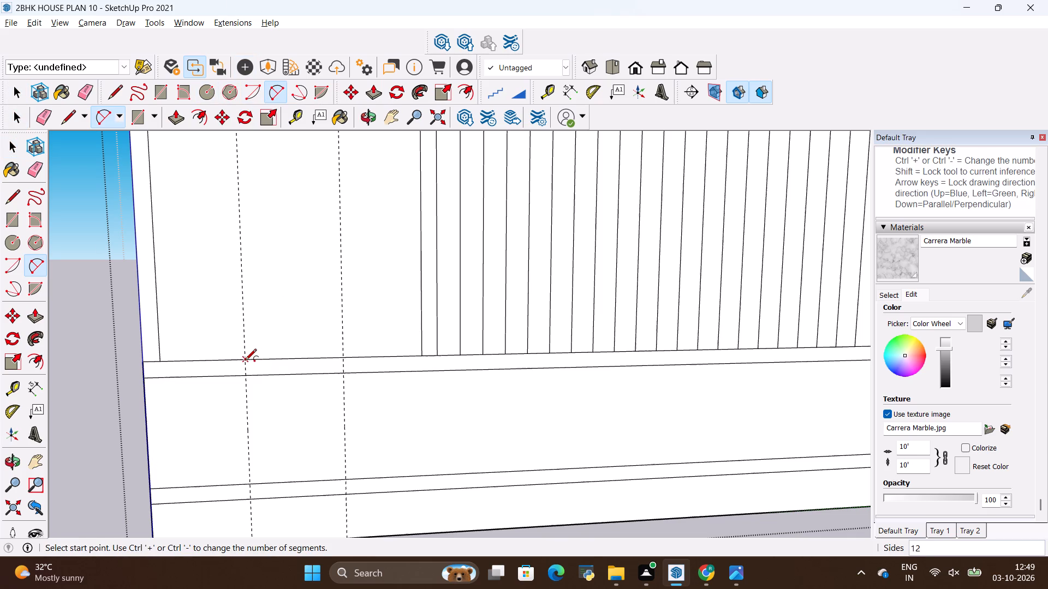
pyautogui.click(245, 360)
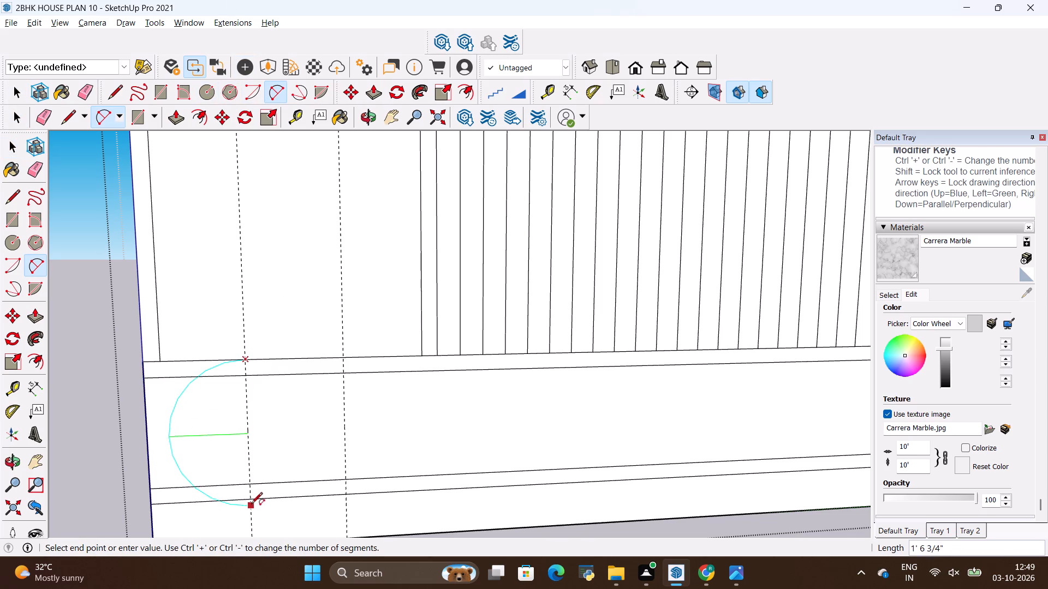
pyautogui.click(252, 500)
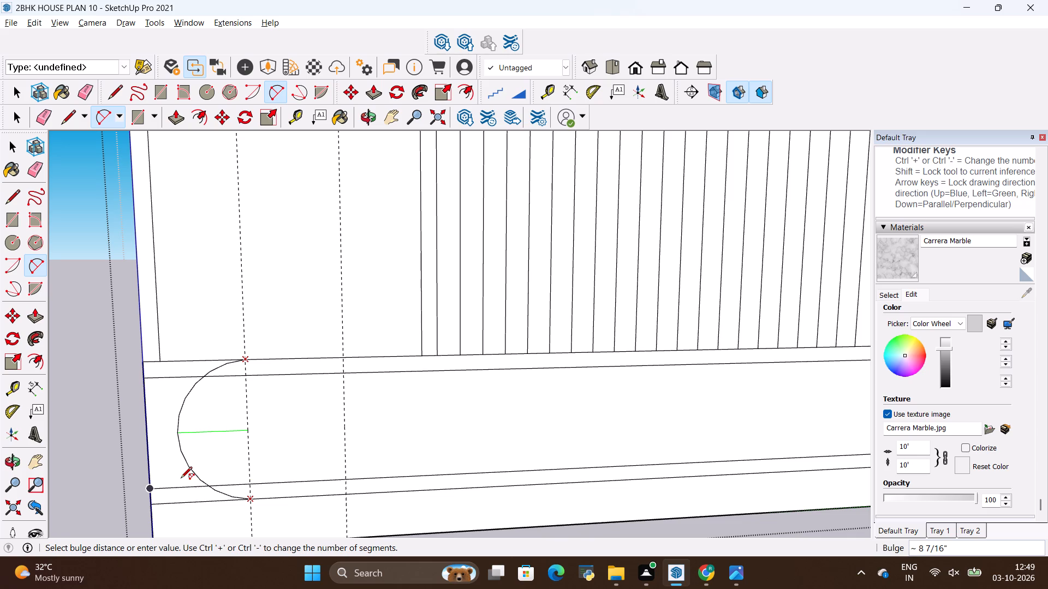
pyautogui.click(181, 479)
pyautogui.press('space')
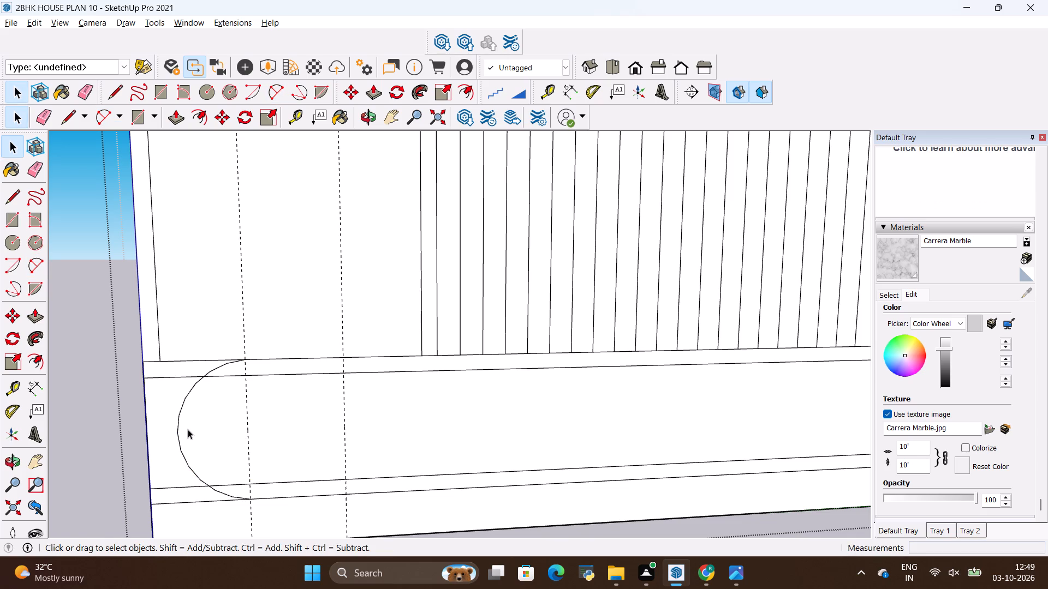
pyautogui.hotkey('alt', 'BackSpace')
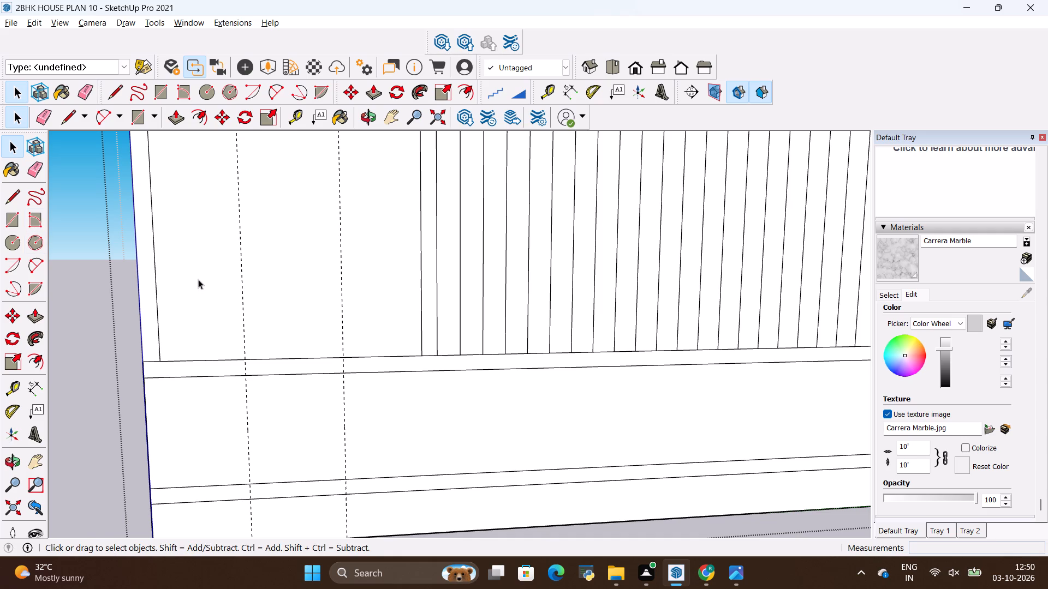
# Draw an arc on the left 1' guide between the console's two inner horizontal lines, with a 5 3/4" bulge toward the left edge.
pyautogui.click(275, 87)
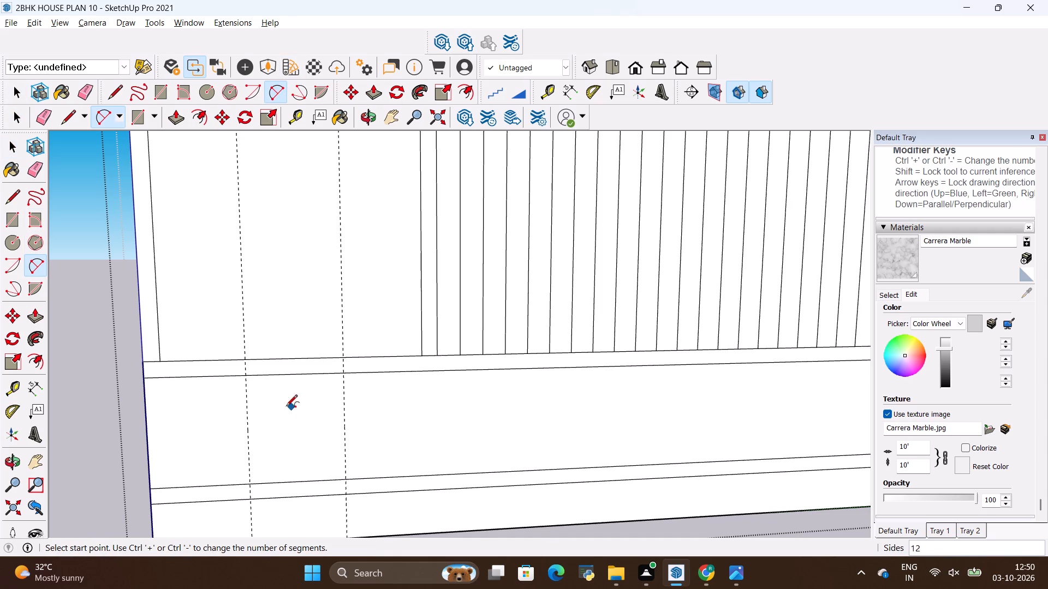
pyautogui.click(247, 372)
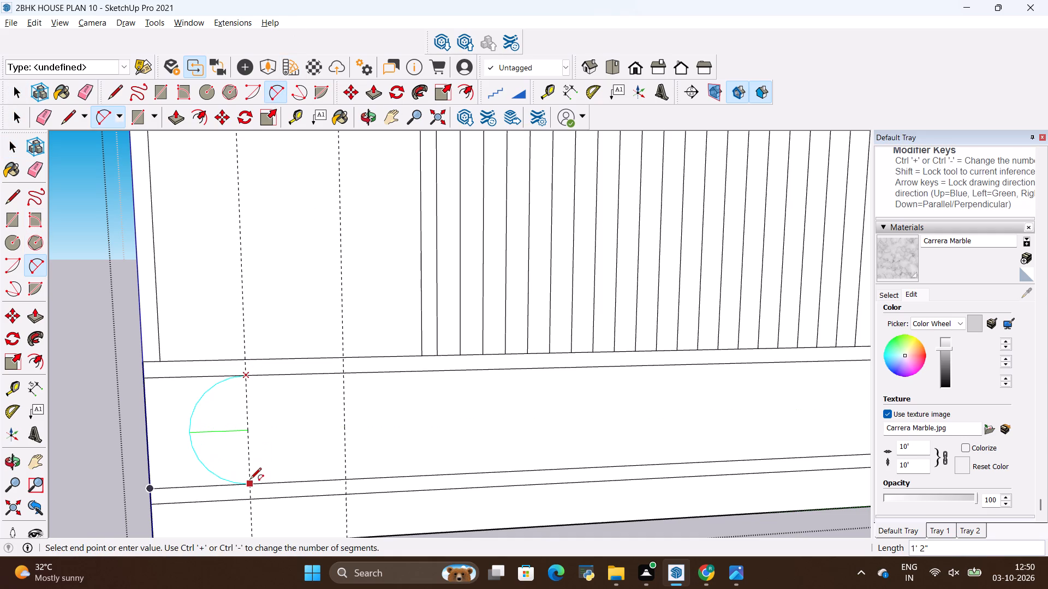
pyautogui.click(250, 480)
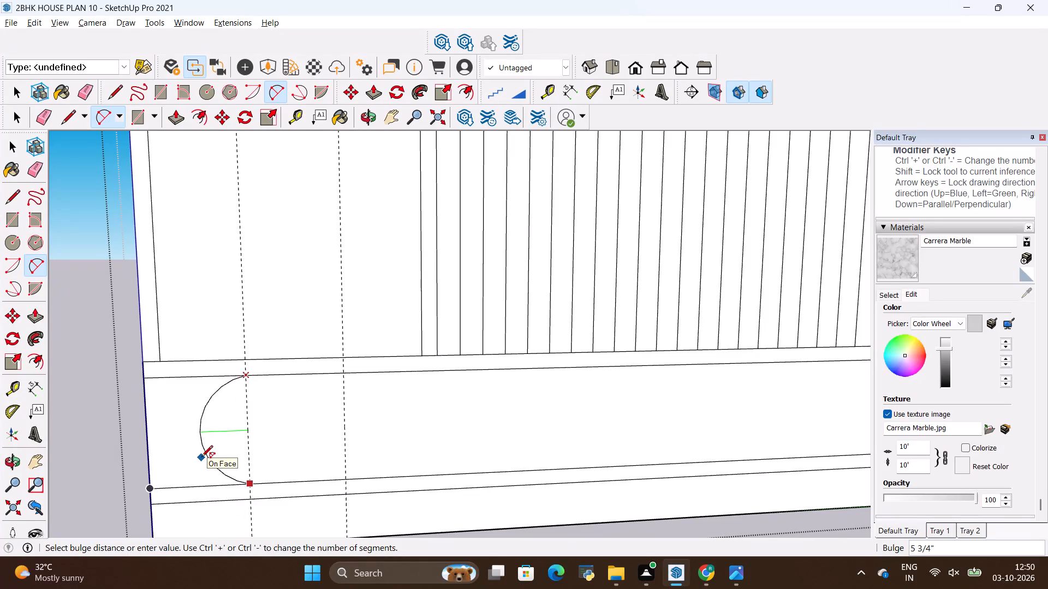
pyautogui.click(201, 458)
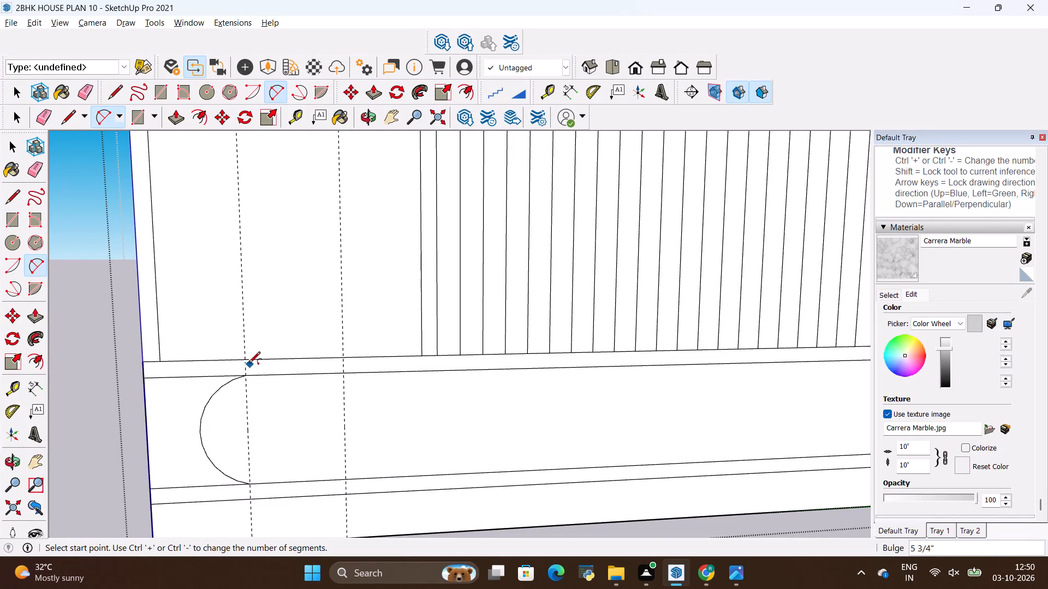
# Draw an arc on the left 1' guide between the console's outermost lines, bulging about 7 3/4" toward the panel's left edge.
pyautogui.click(247, 359)
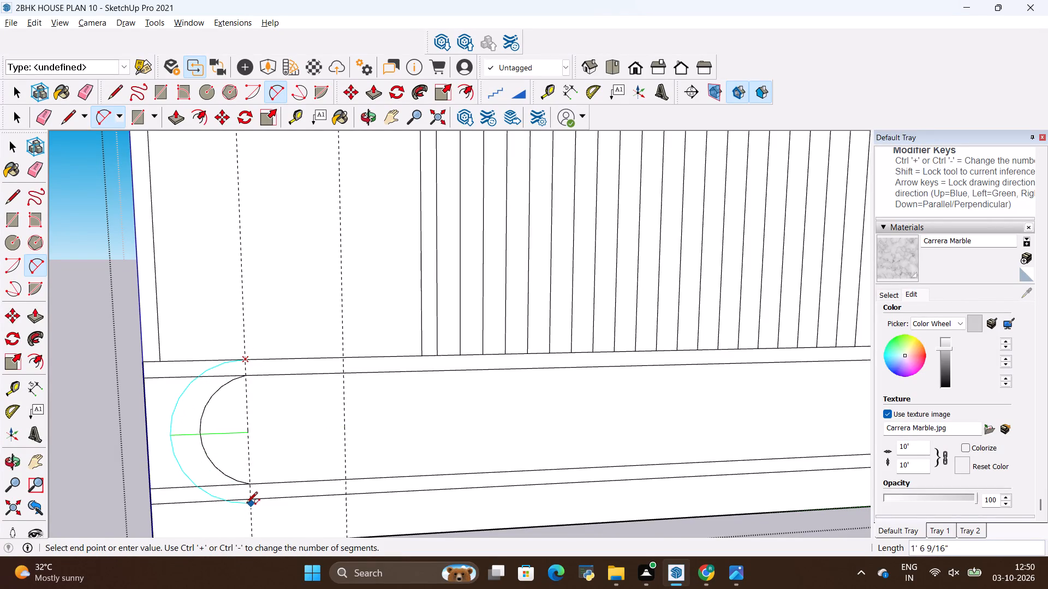
pyautogui.click(248, 500)
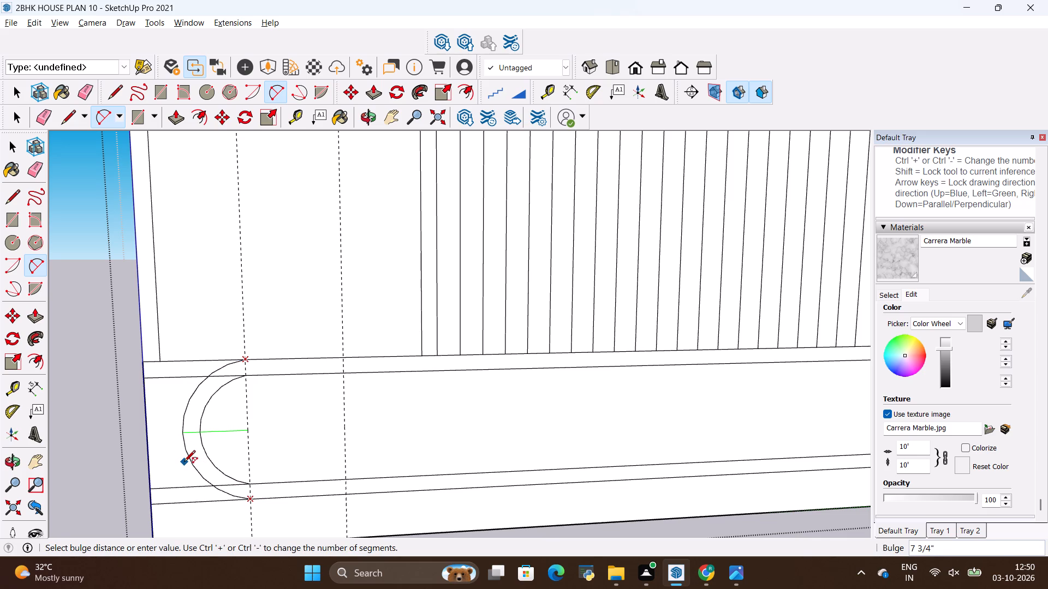
pyautogui.click(184, 462)
pyautogui.scroll(-3, 325, 431)
pyautogui.press('Escape')
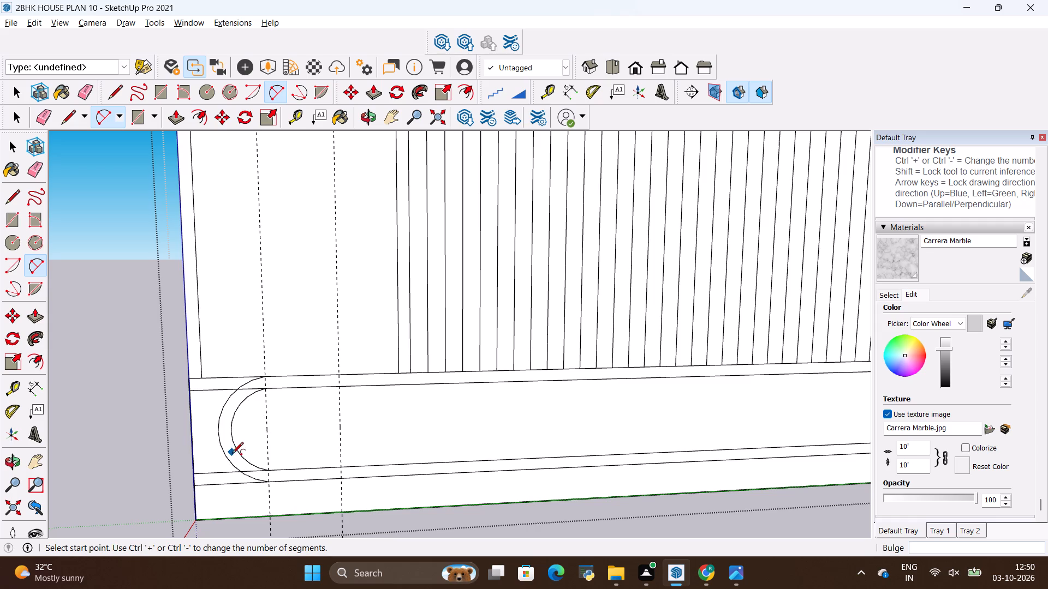
# Select the inner arc at the console's left end and look through the Shadows, Instructor and Materials settings.
pyautogui.press('space')
pyautogui.scroll(3, 236, 450)
pyautogui.click(236, 448)
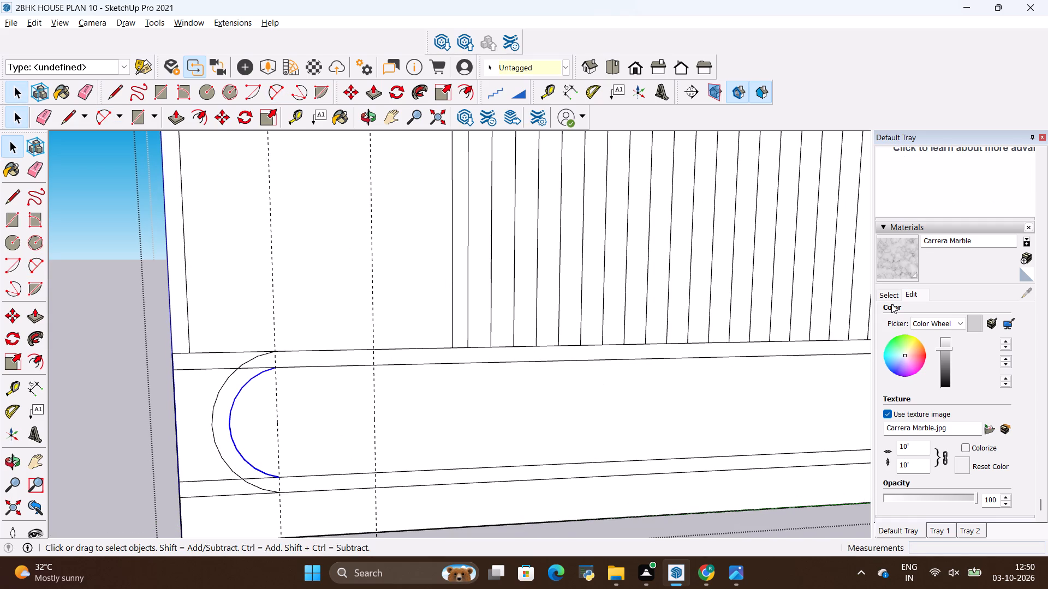
pyautogui.scroll(2, 973, 255)
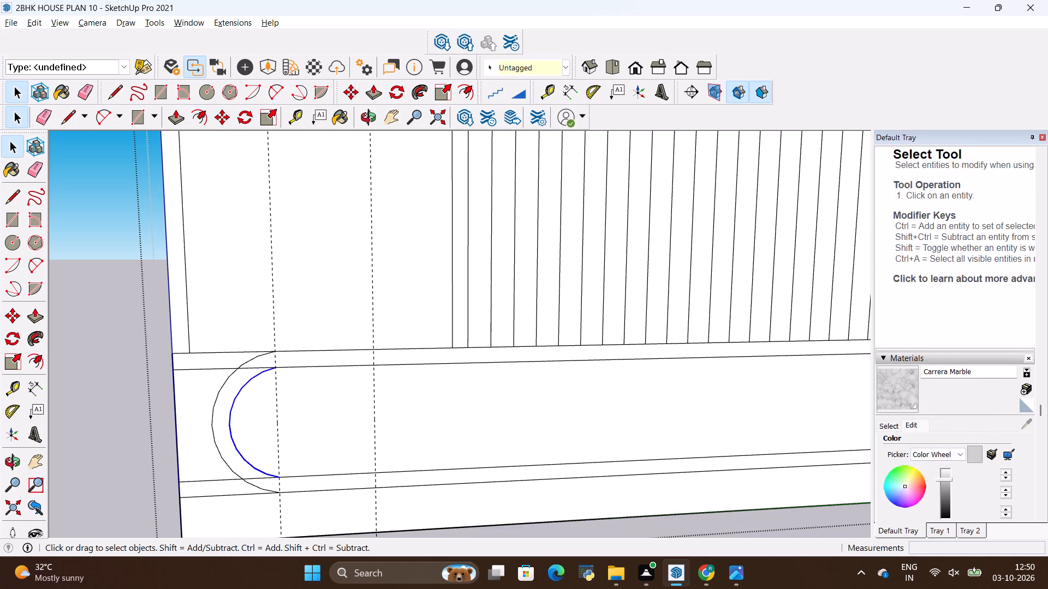
pyautogui.scroll(5, 972, 253)
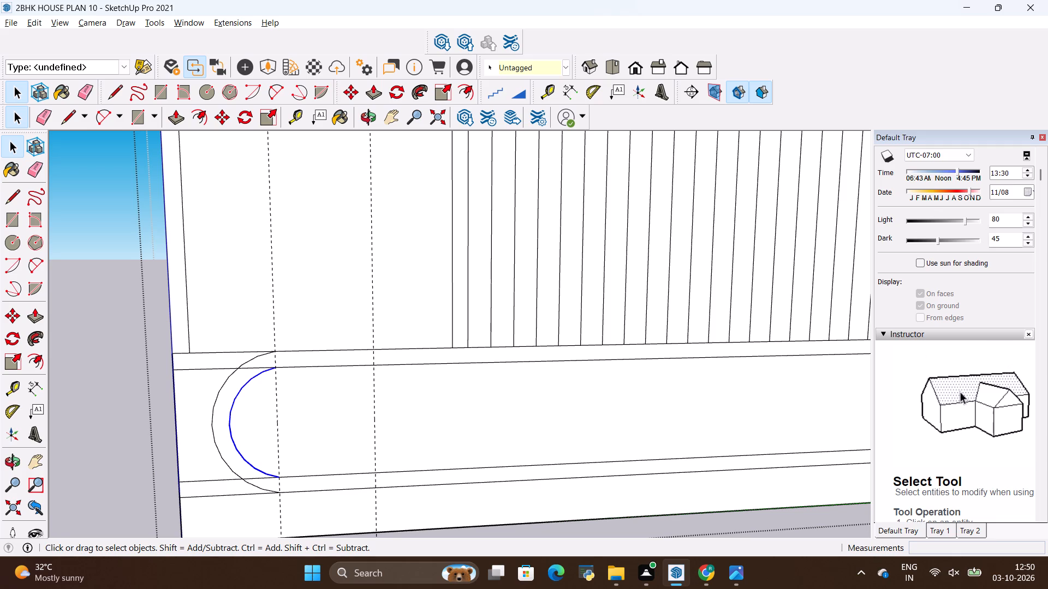
pyautogui.scroll(2, 1007, 221)
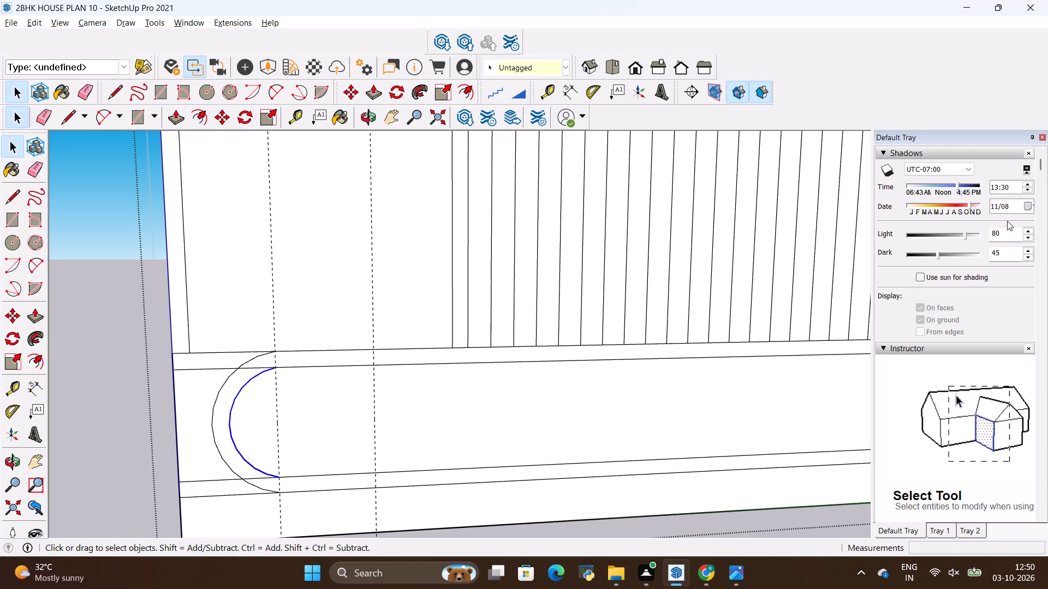
pyautogui.scroll(1, 1007, 221)
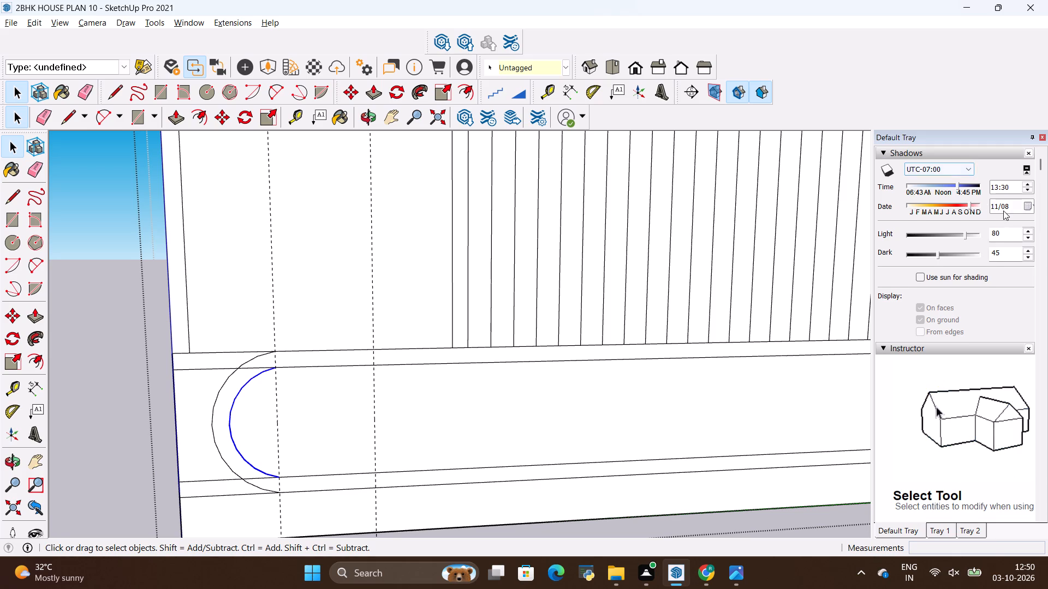
pyautogui.scroll(-8, 1005, 211)
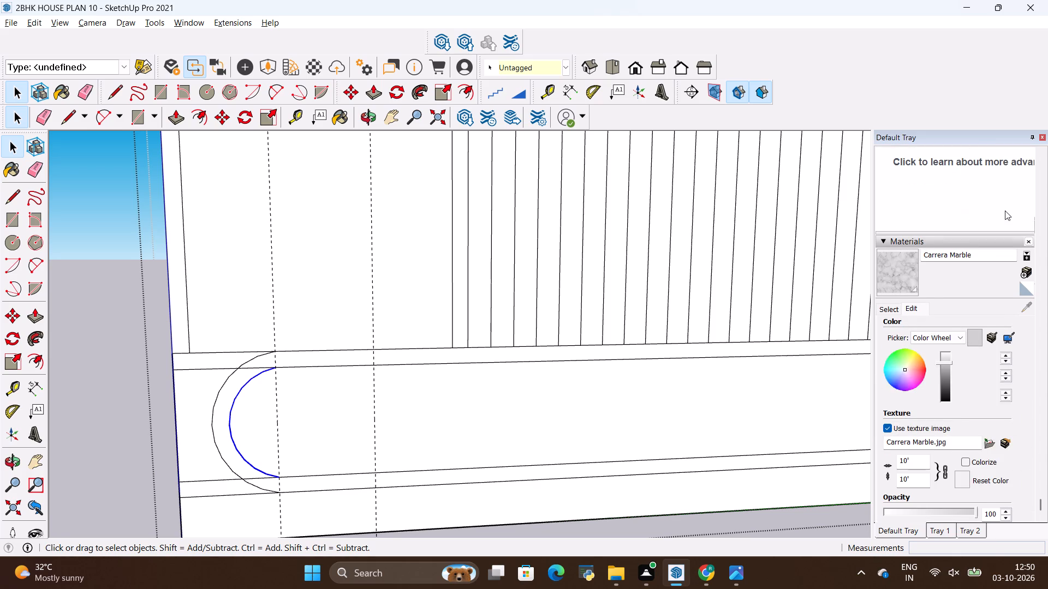
pyautogui.scroll(-7, 1005, 211)
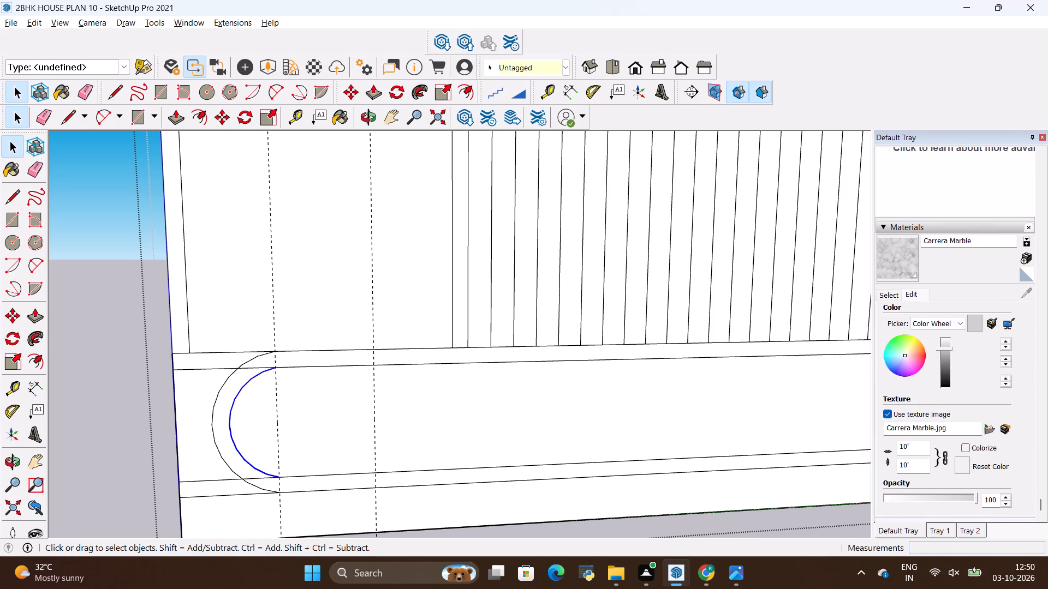
pyautogui.scroll(-5, 902, 461)
pyautogui.scroll(7, 967, 458)
pyautogui.scroll(-4, 977, 449)
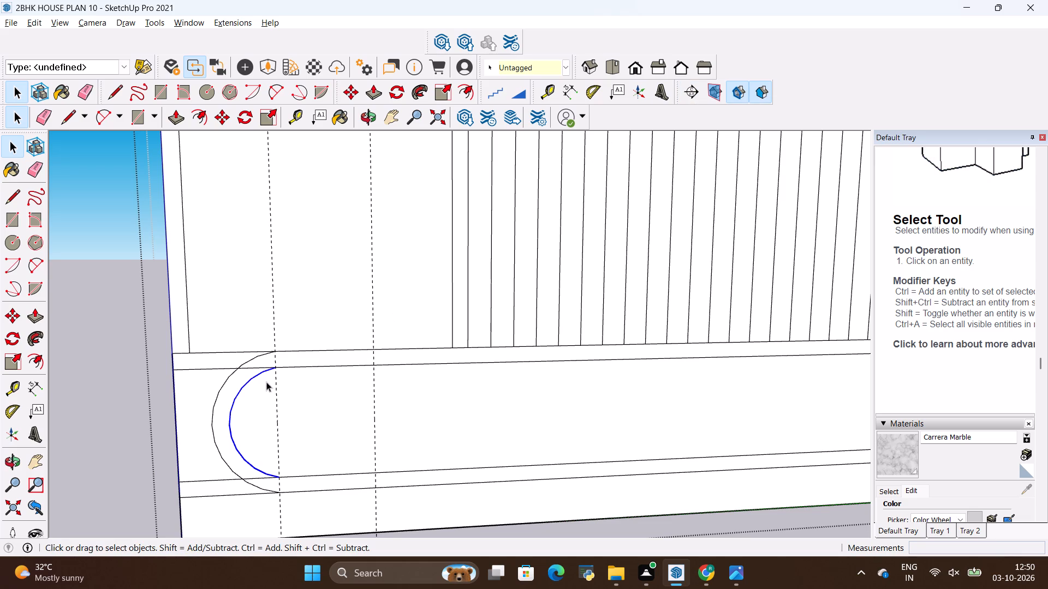
# Soften the inner arc at the console's left end.
pyautogui.rightClick(239, 392)
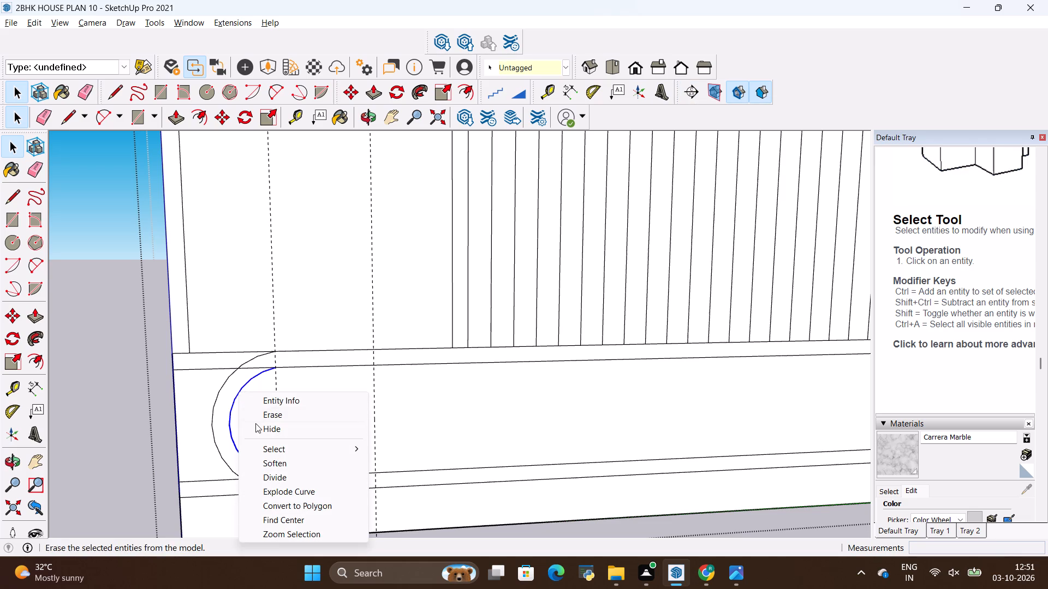
pyautogui.click(283, 454)
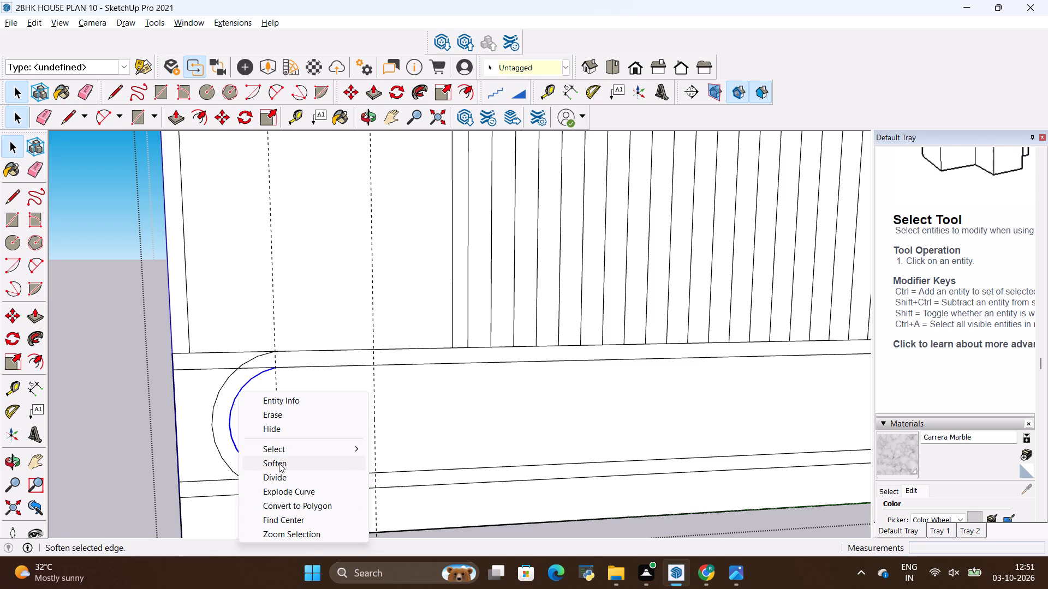
pyautogui.click(279, 463)
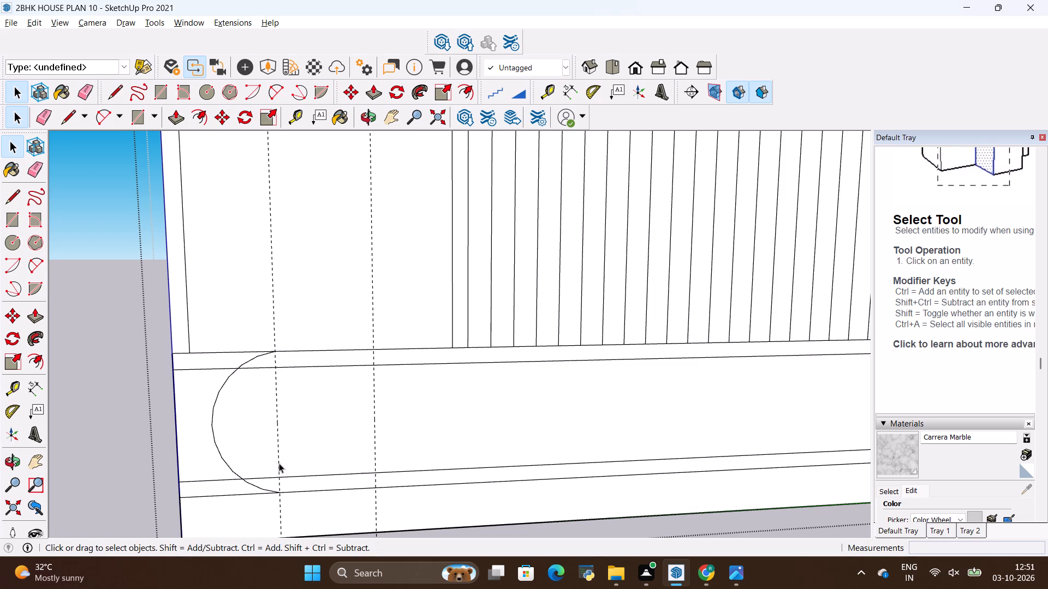
# Inspect the outer arc at the console's left end by reopening the panel group and selecting the curve.
pyautogui.scroll(3, 211, 436)
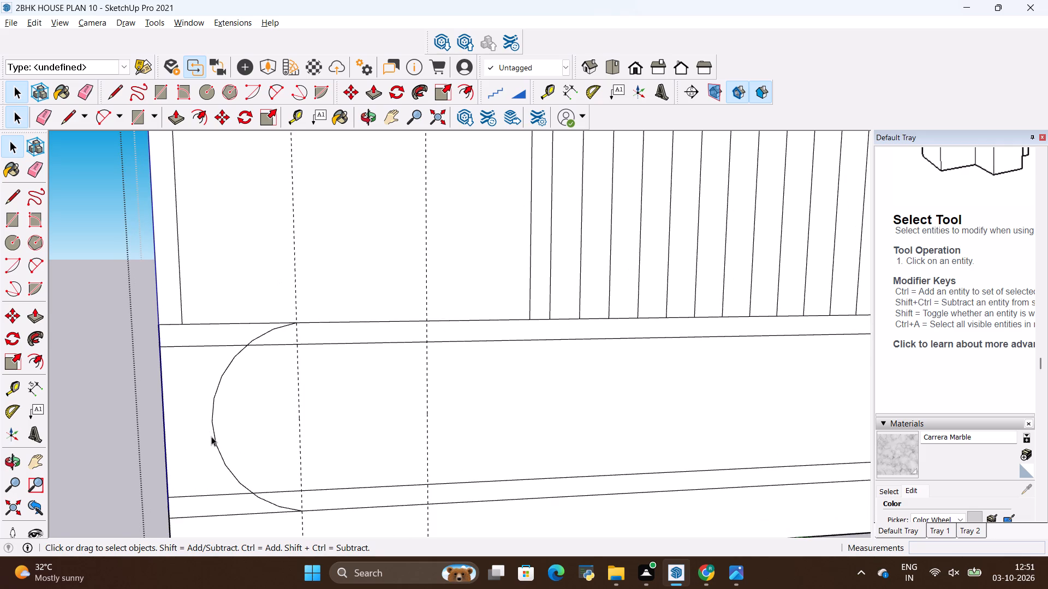
pyautogui.scroll(3, 211, 436)
pyautogui.scroll(-8, 211, 436)
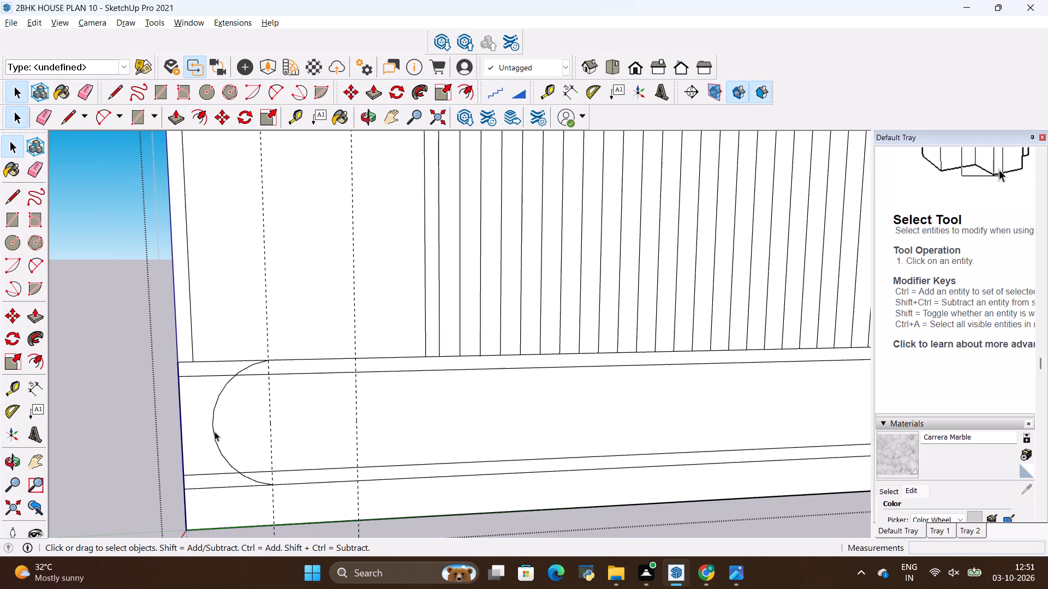
pyautogui.press('Escape')
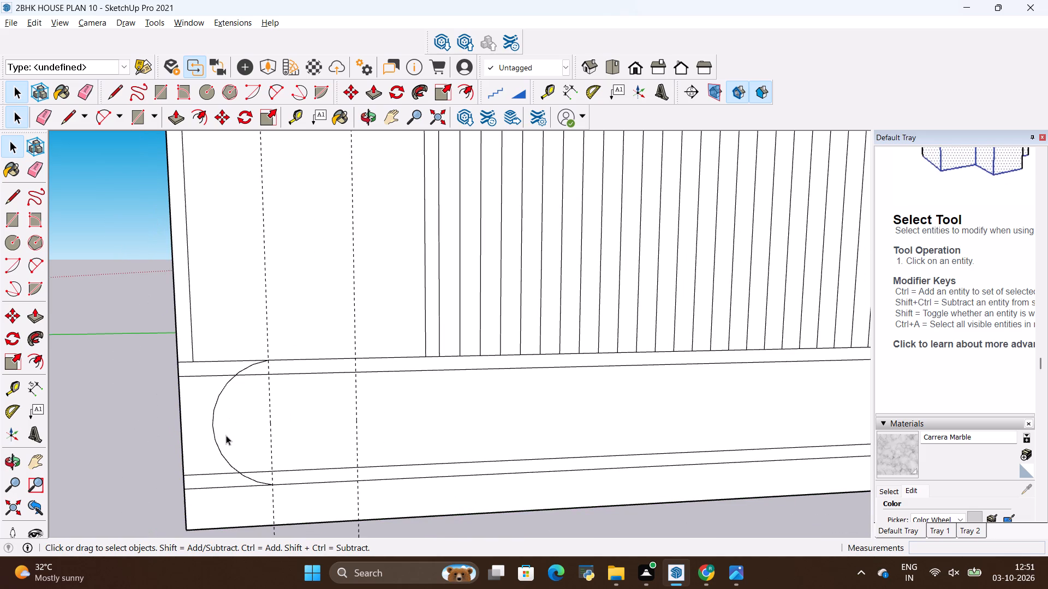
pyautogui.click(214, 446)
pyautogui.click(218, 438)
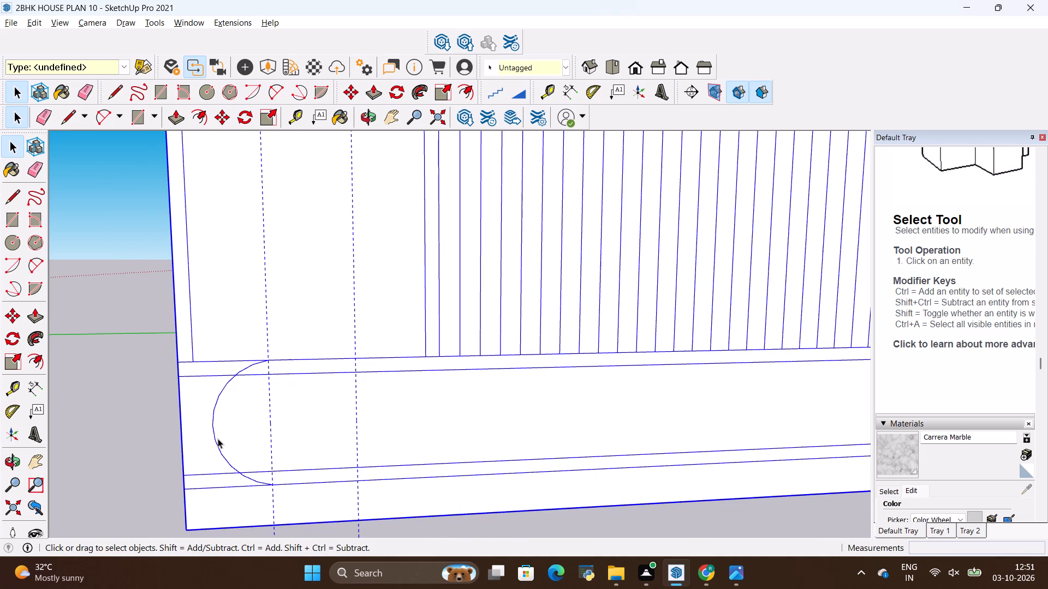
pyautogui.press('Escape')
pyautogui.doubleClick(211, 443)
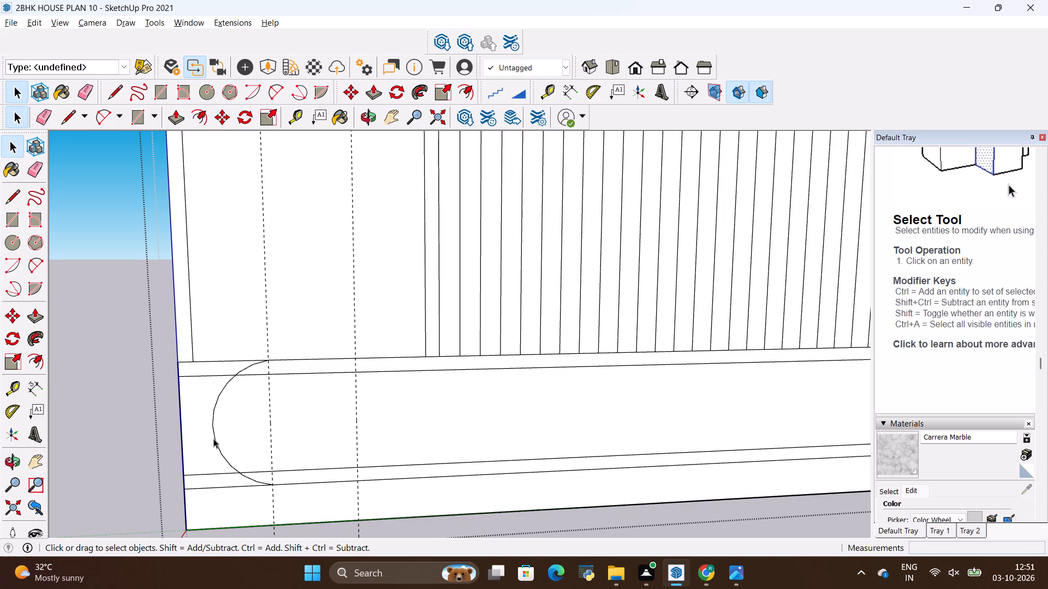
pyautogui.click(213, 438)
# Check how the outer arc divides the console's faces and lower line by selecting the pieces around it.
pyautogui.scroll(3, 252, 485)
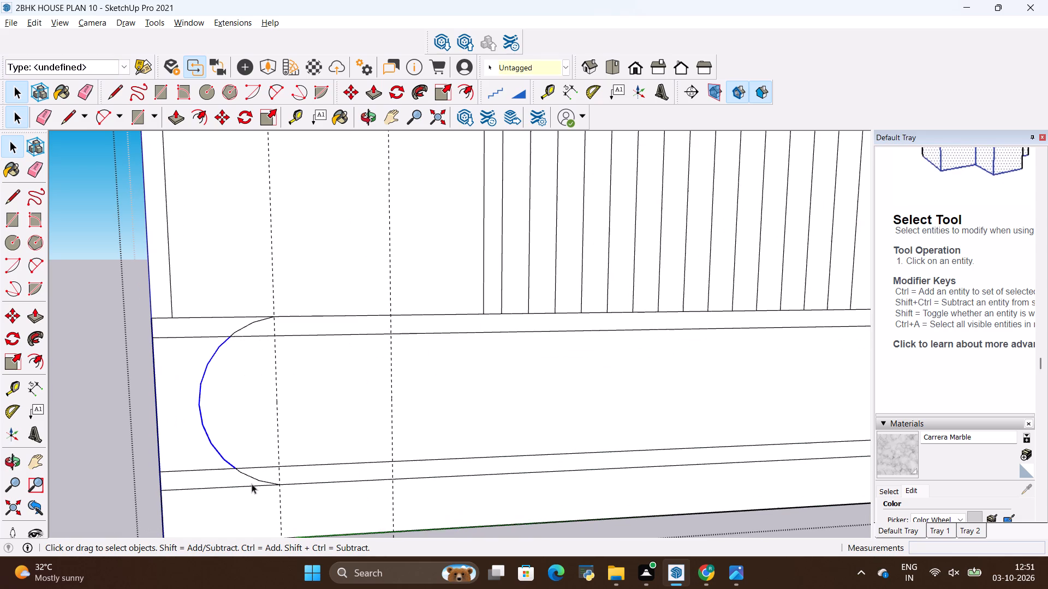
pyautogui.click(253, 474)
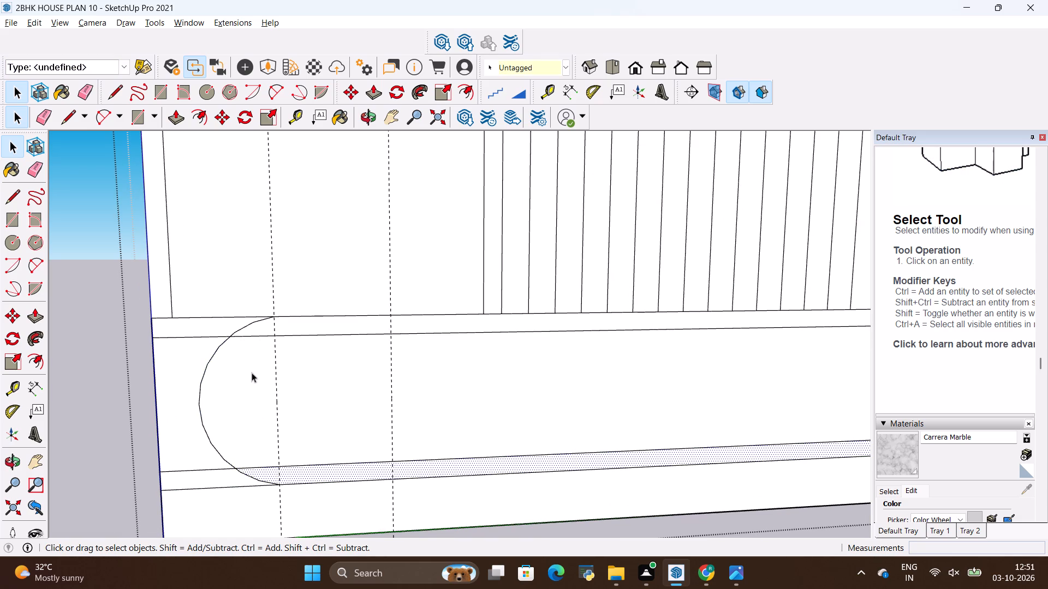
pyautogui.scroll(-11, 236, 330)
pyautogui.scroll(3, 253, 315)
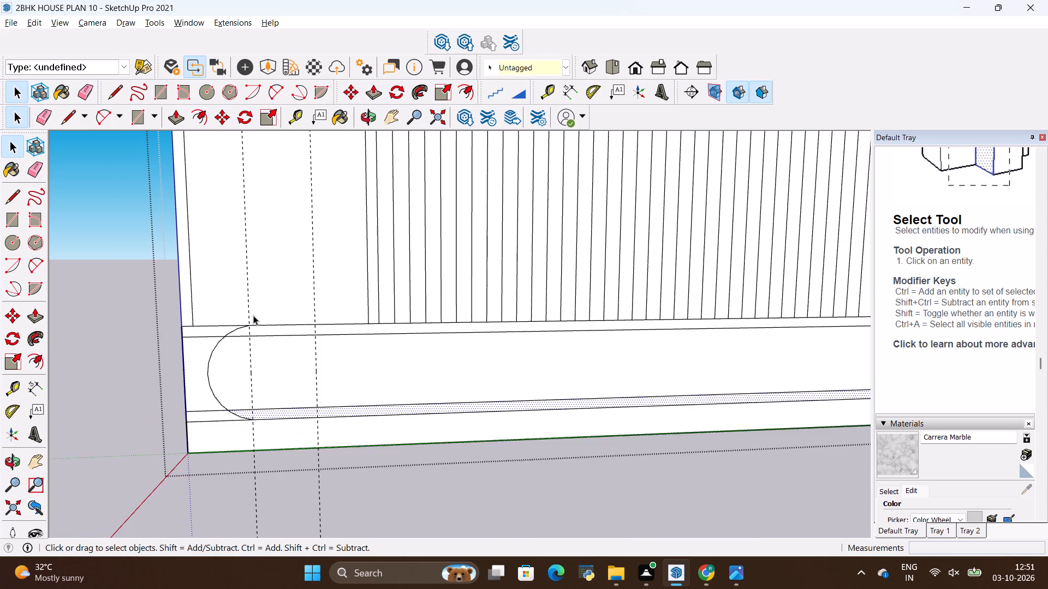
pyautogui.scroll(2, 253, 315)
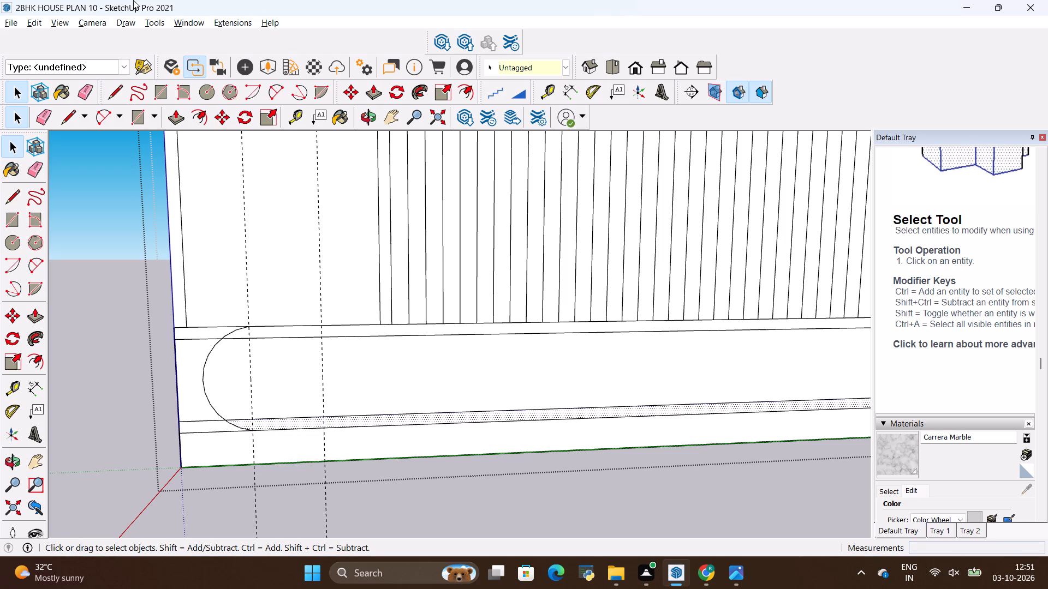
pyautogui.click(203, 360)
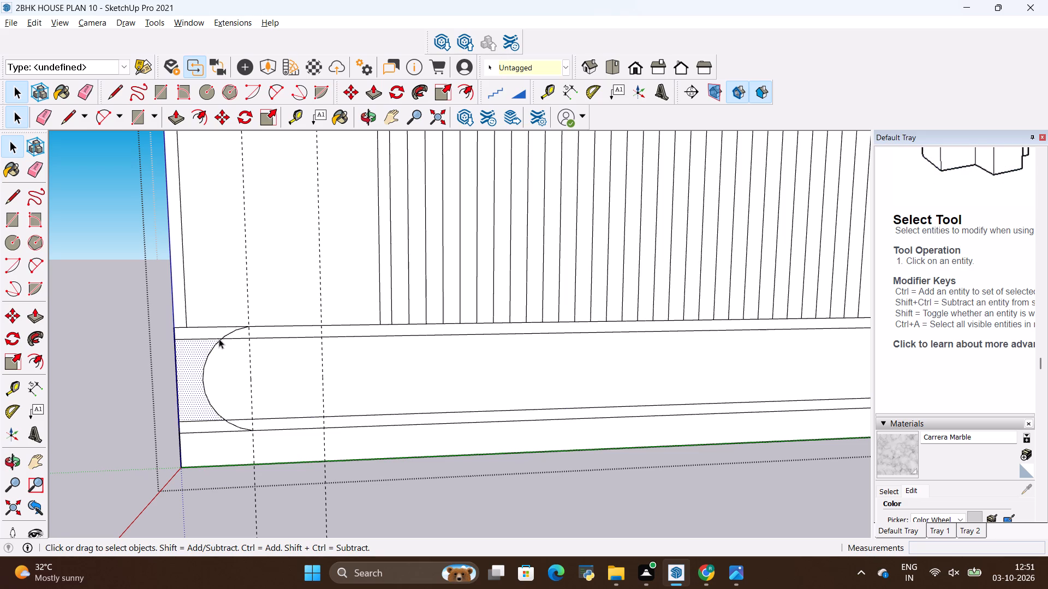
pyautogui.click(215, 407)
pyautogui.click(228, 420)
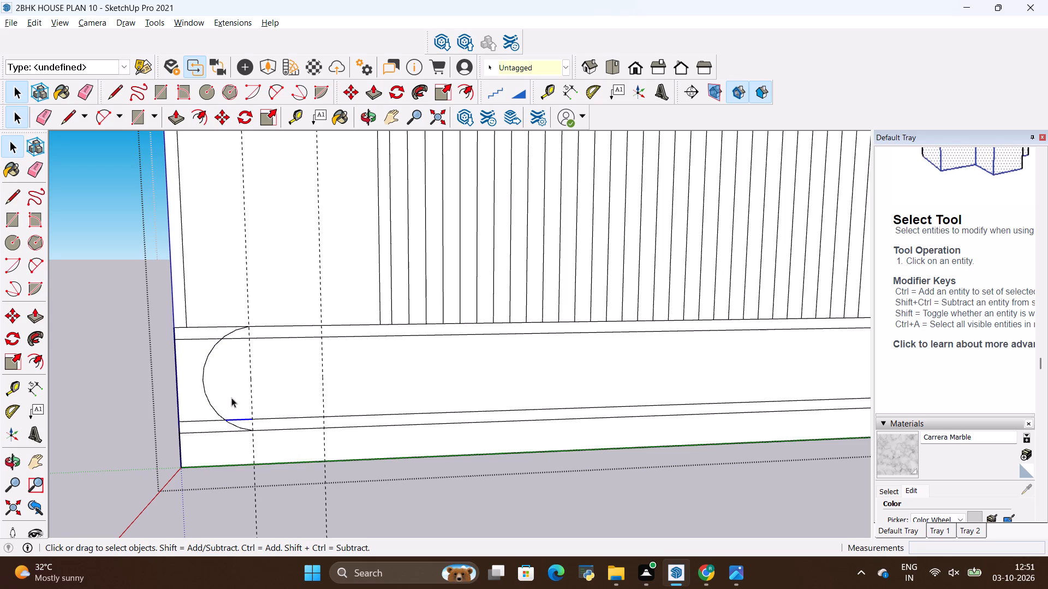
pyautogui.press('Escape')
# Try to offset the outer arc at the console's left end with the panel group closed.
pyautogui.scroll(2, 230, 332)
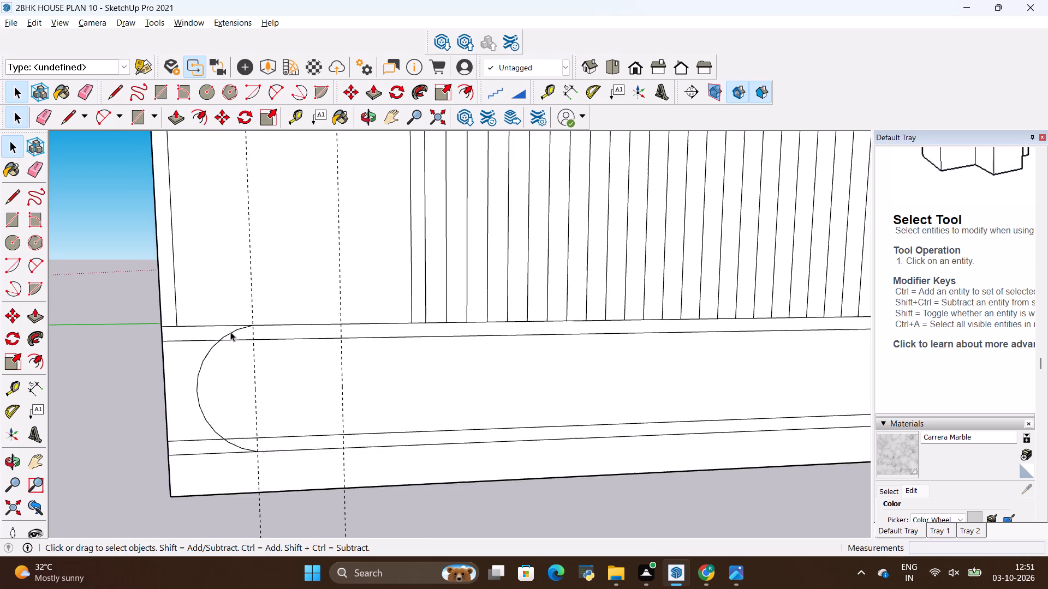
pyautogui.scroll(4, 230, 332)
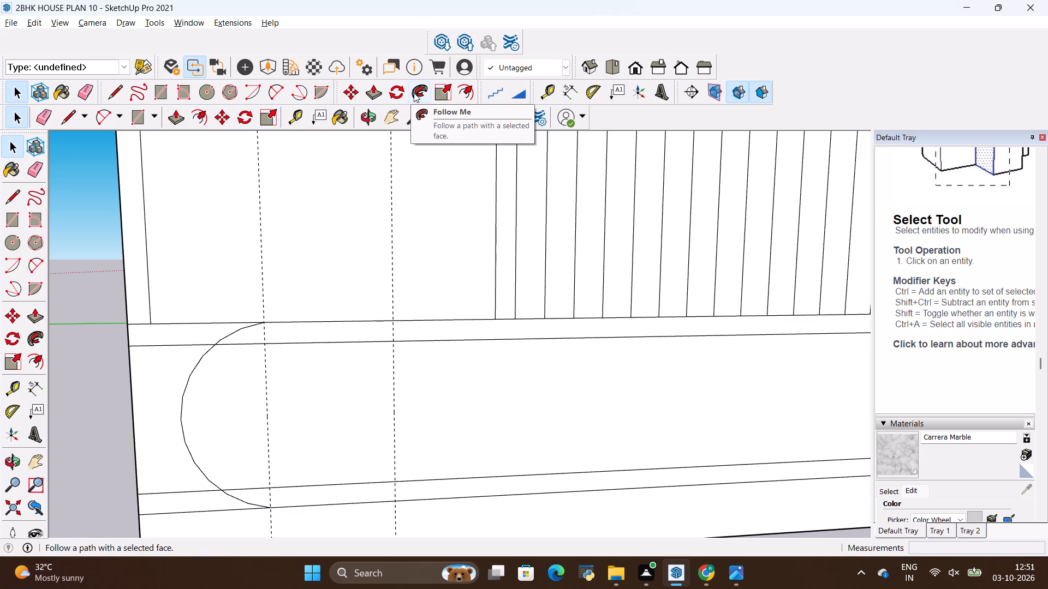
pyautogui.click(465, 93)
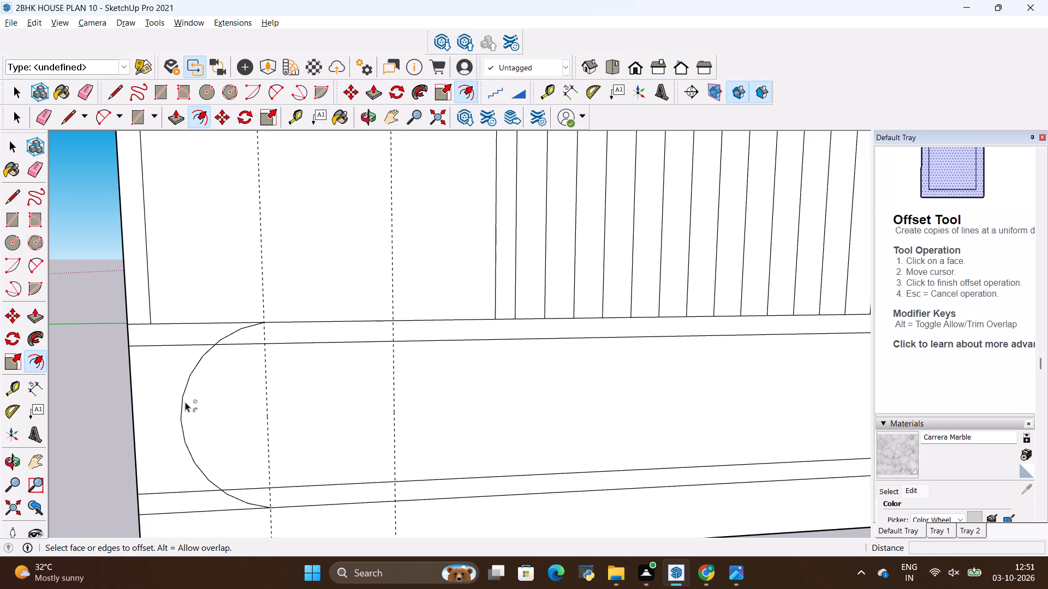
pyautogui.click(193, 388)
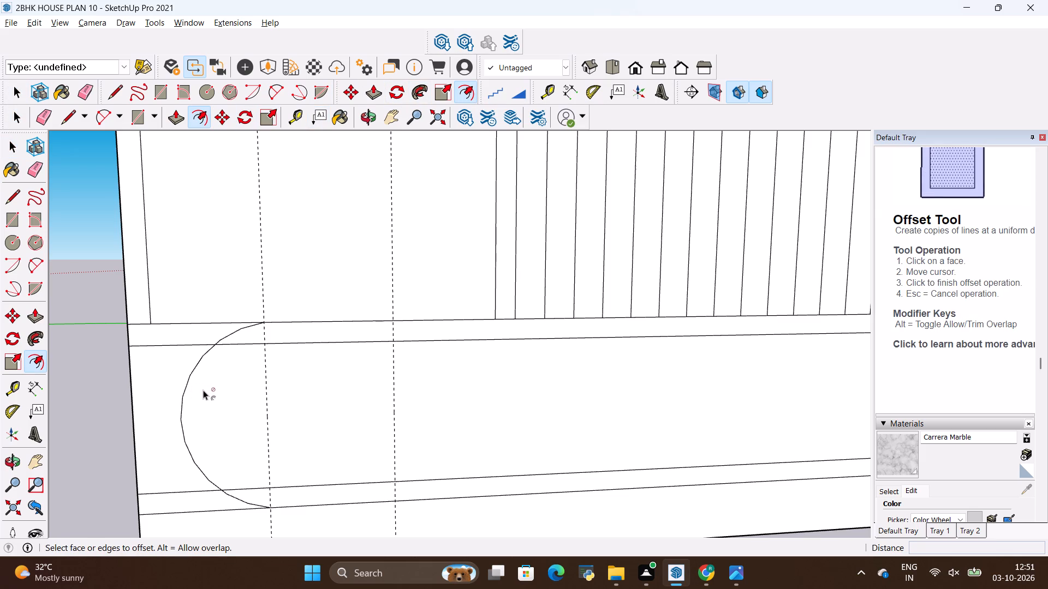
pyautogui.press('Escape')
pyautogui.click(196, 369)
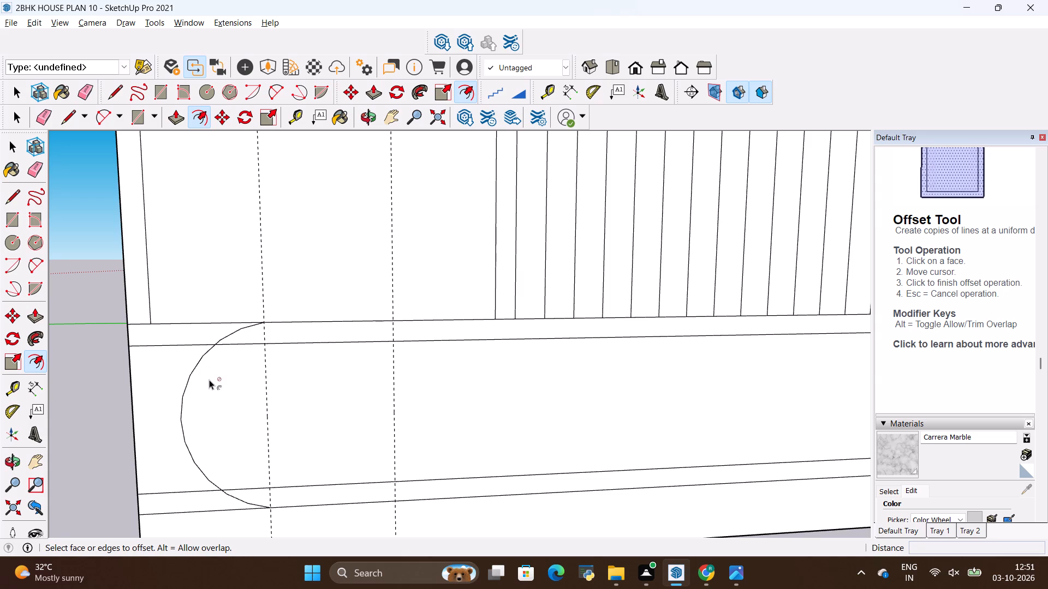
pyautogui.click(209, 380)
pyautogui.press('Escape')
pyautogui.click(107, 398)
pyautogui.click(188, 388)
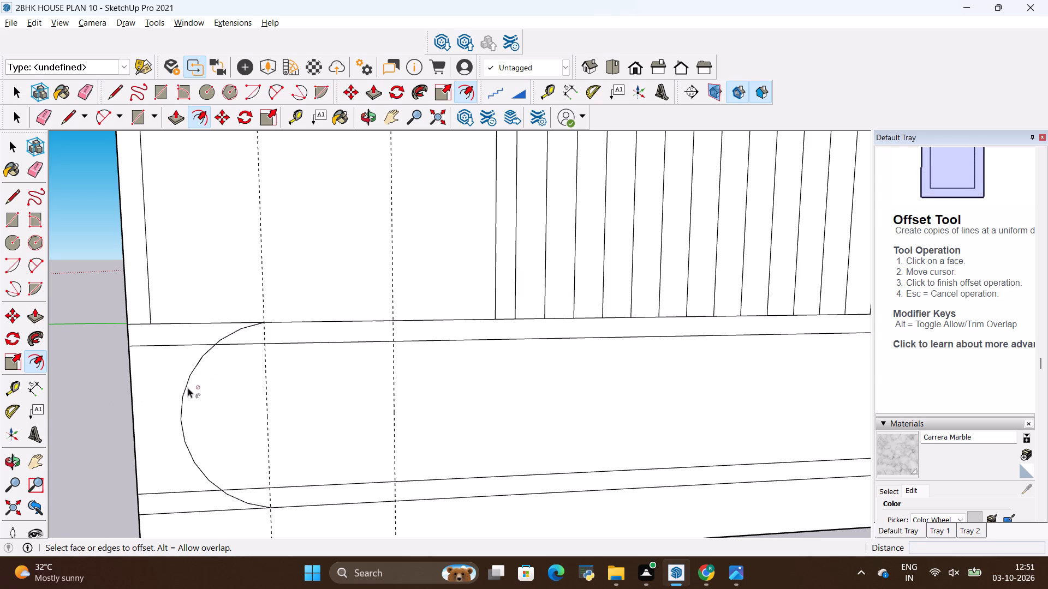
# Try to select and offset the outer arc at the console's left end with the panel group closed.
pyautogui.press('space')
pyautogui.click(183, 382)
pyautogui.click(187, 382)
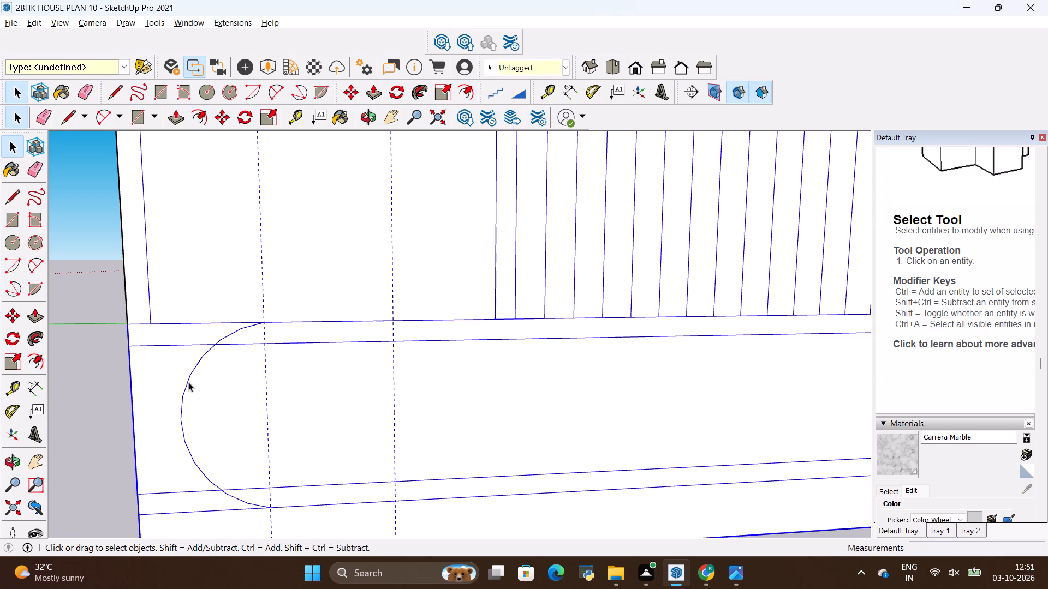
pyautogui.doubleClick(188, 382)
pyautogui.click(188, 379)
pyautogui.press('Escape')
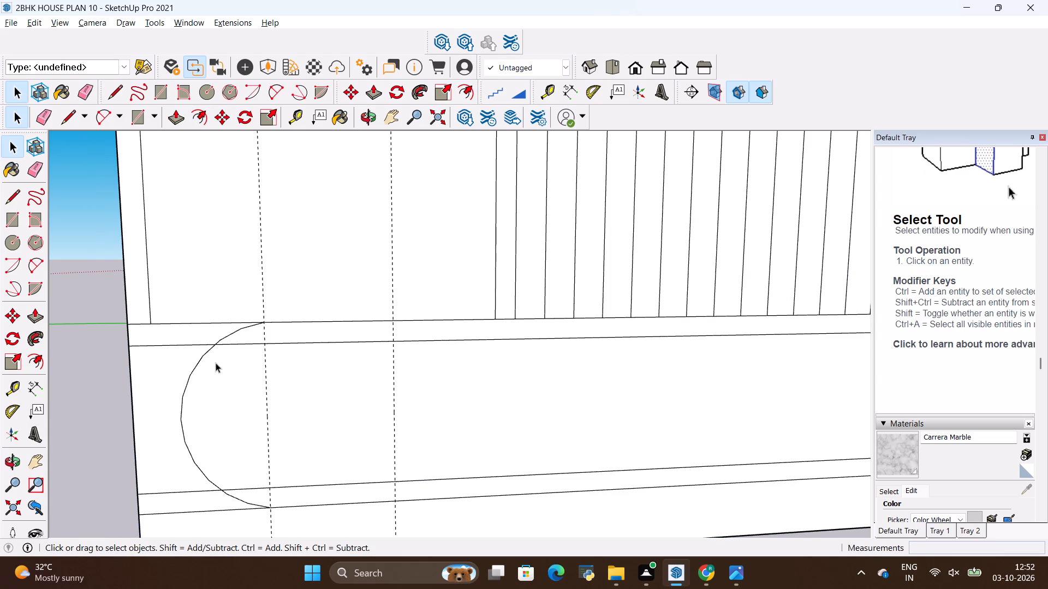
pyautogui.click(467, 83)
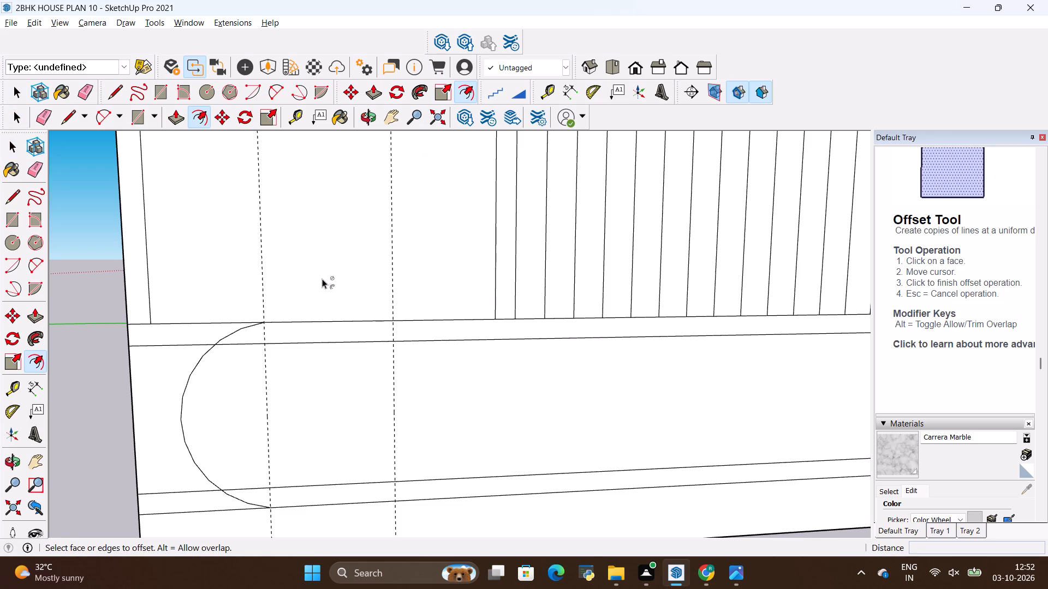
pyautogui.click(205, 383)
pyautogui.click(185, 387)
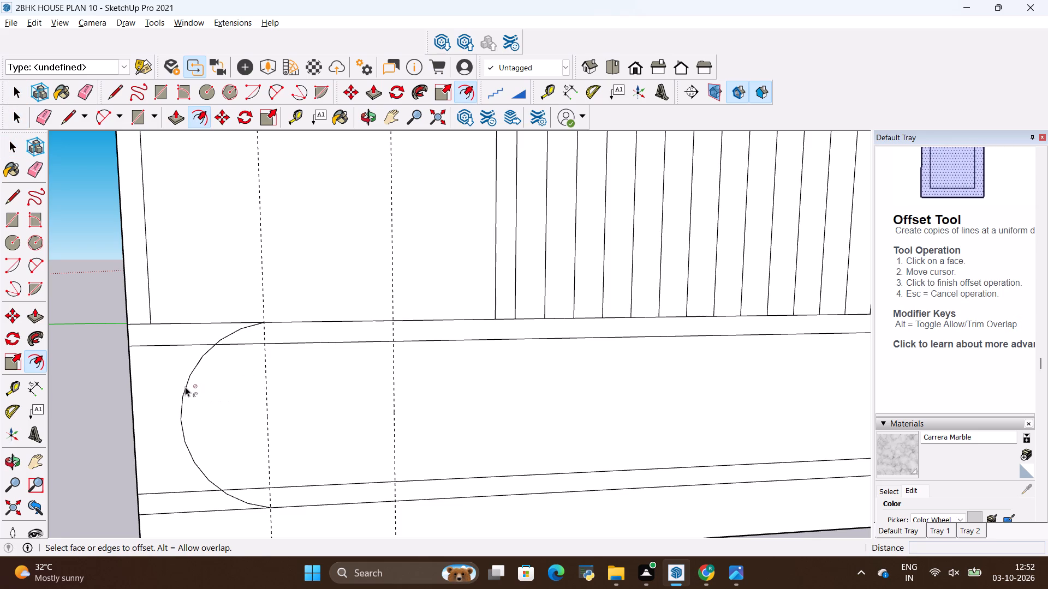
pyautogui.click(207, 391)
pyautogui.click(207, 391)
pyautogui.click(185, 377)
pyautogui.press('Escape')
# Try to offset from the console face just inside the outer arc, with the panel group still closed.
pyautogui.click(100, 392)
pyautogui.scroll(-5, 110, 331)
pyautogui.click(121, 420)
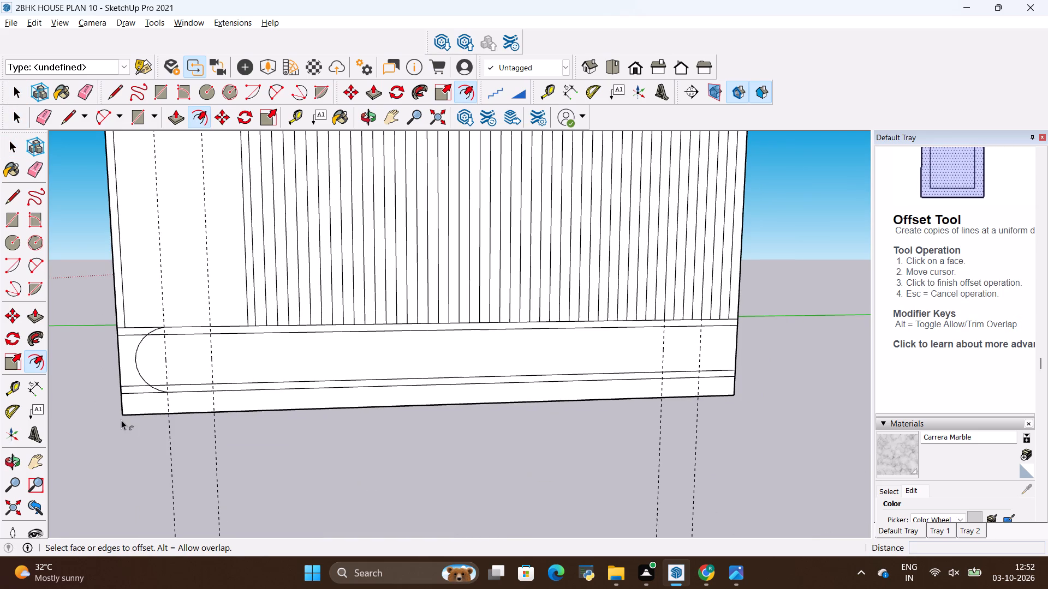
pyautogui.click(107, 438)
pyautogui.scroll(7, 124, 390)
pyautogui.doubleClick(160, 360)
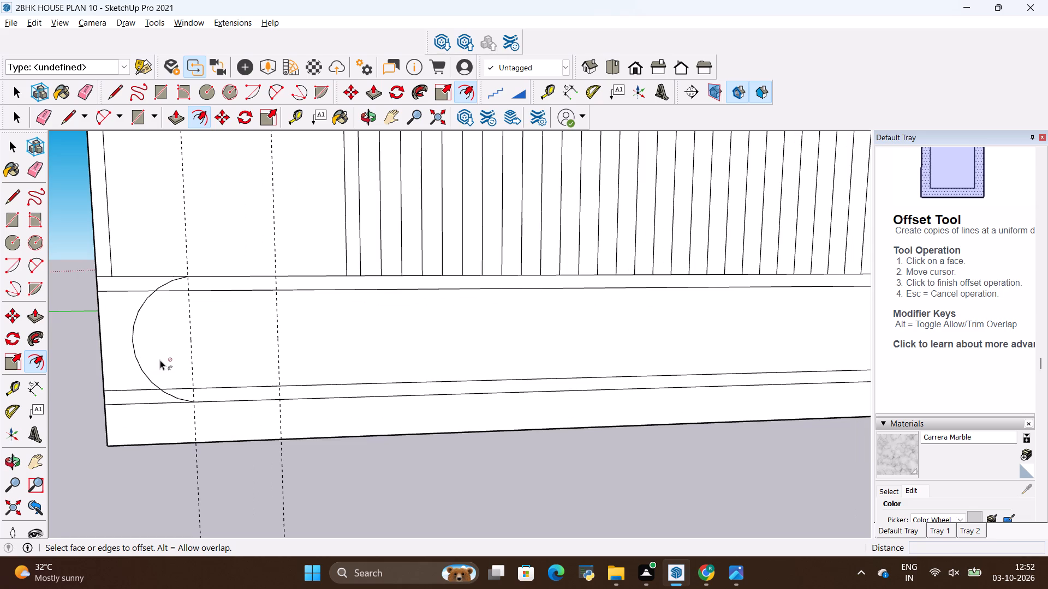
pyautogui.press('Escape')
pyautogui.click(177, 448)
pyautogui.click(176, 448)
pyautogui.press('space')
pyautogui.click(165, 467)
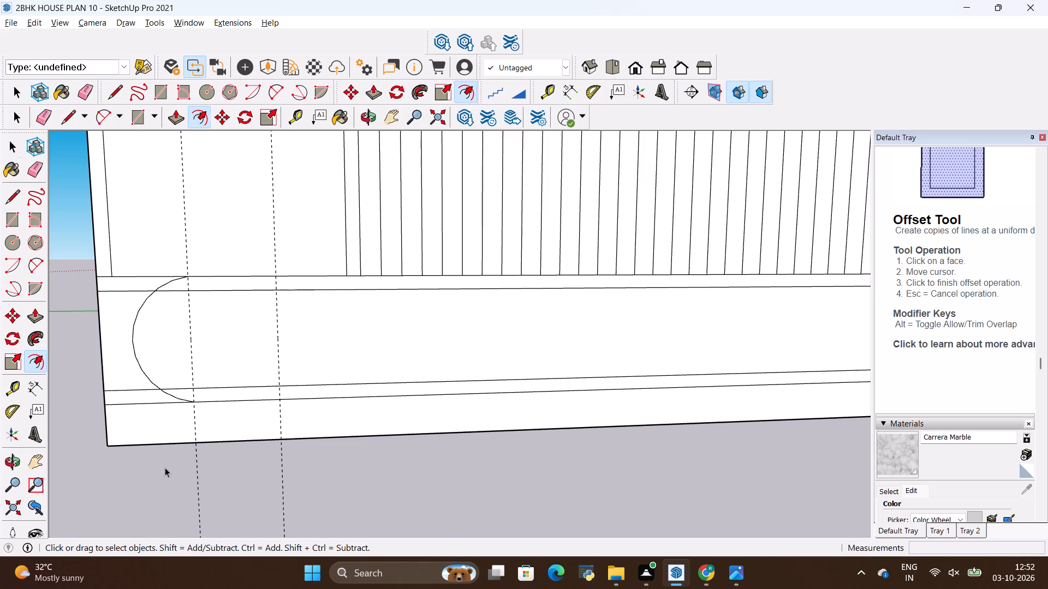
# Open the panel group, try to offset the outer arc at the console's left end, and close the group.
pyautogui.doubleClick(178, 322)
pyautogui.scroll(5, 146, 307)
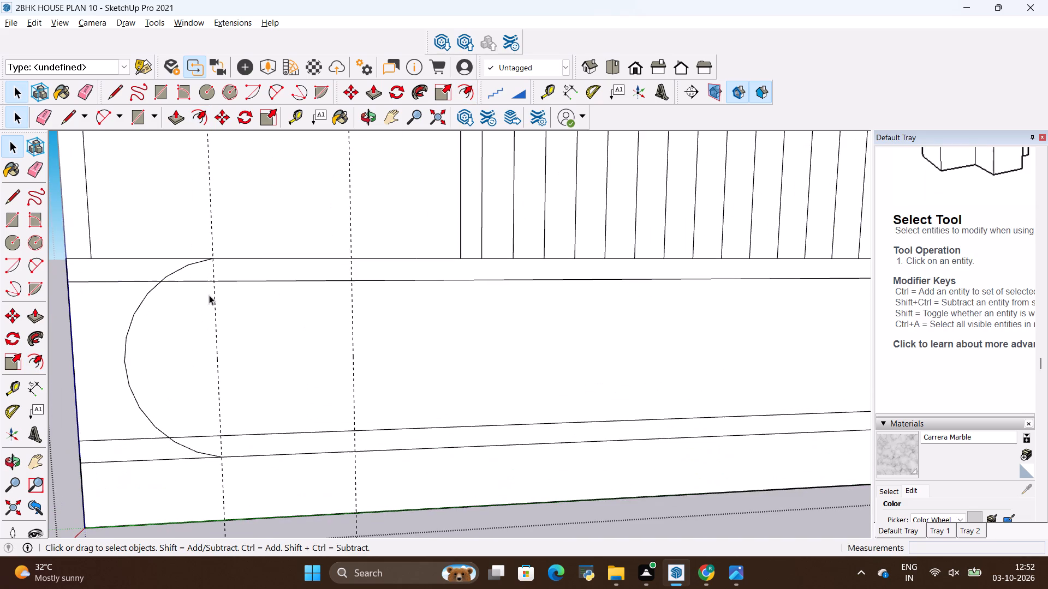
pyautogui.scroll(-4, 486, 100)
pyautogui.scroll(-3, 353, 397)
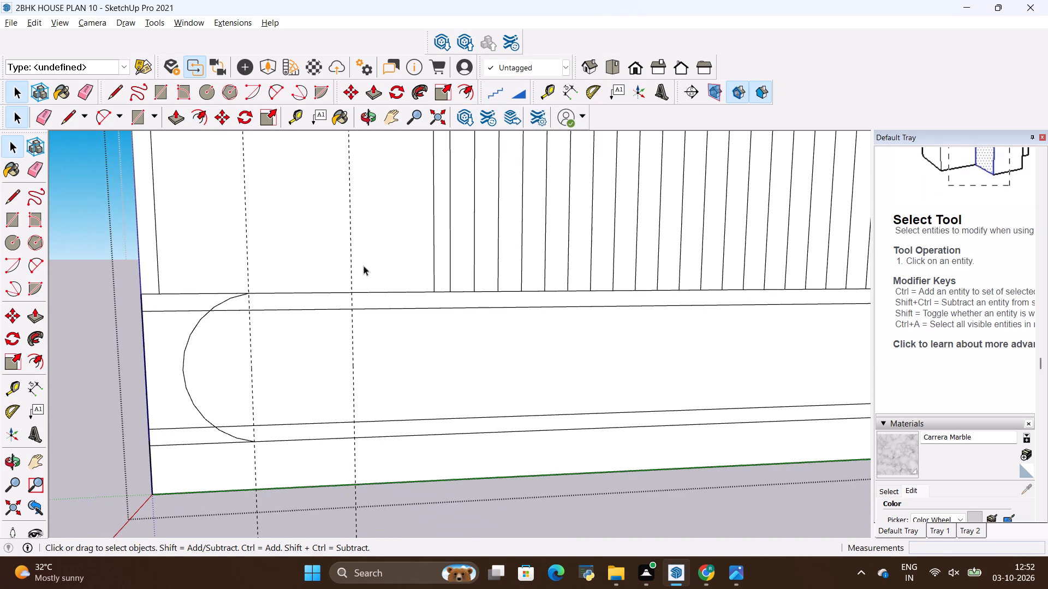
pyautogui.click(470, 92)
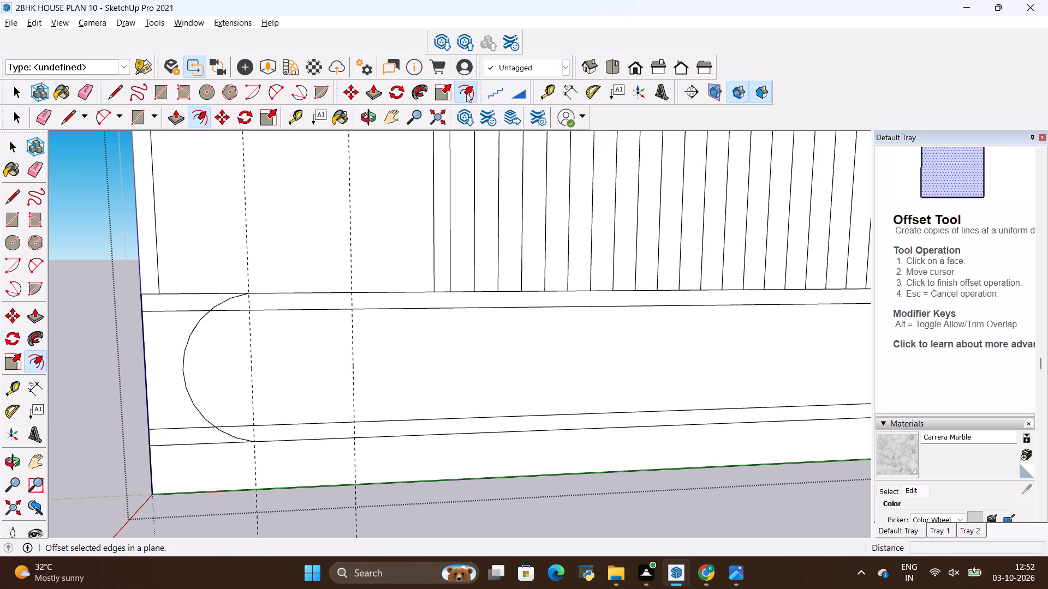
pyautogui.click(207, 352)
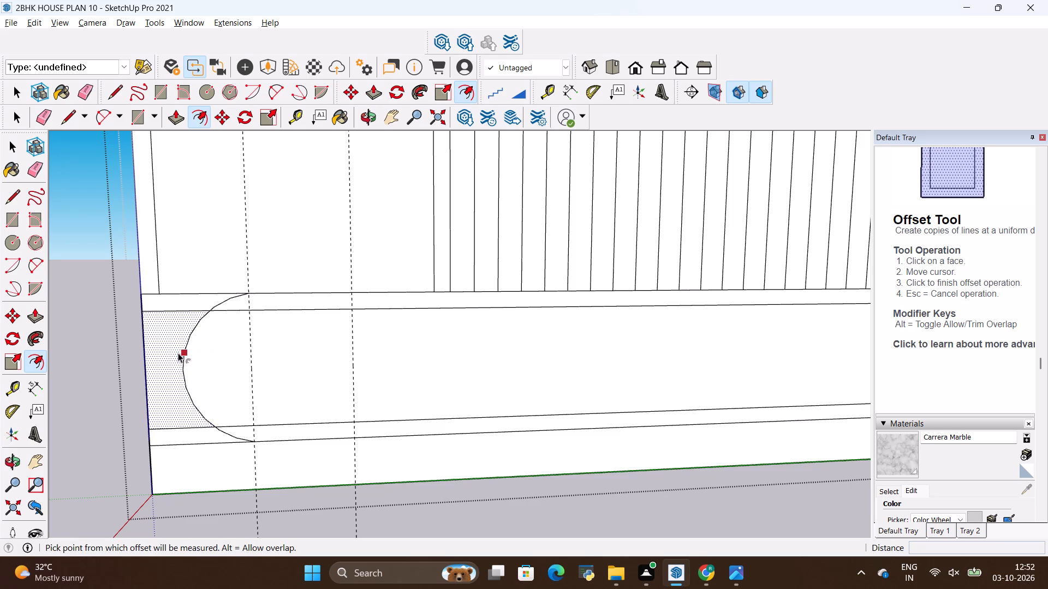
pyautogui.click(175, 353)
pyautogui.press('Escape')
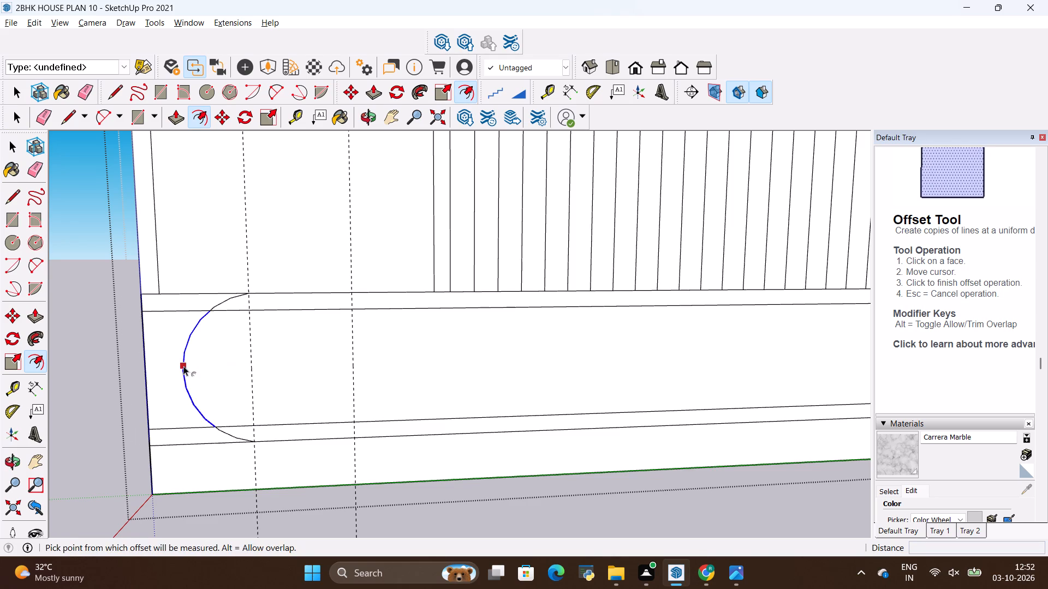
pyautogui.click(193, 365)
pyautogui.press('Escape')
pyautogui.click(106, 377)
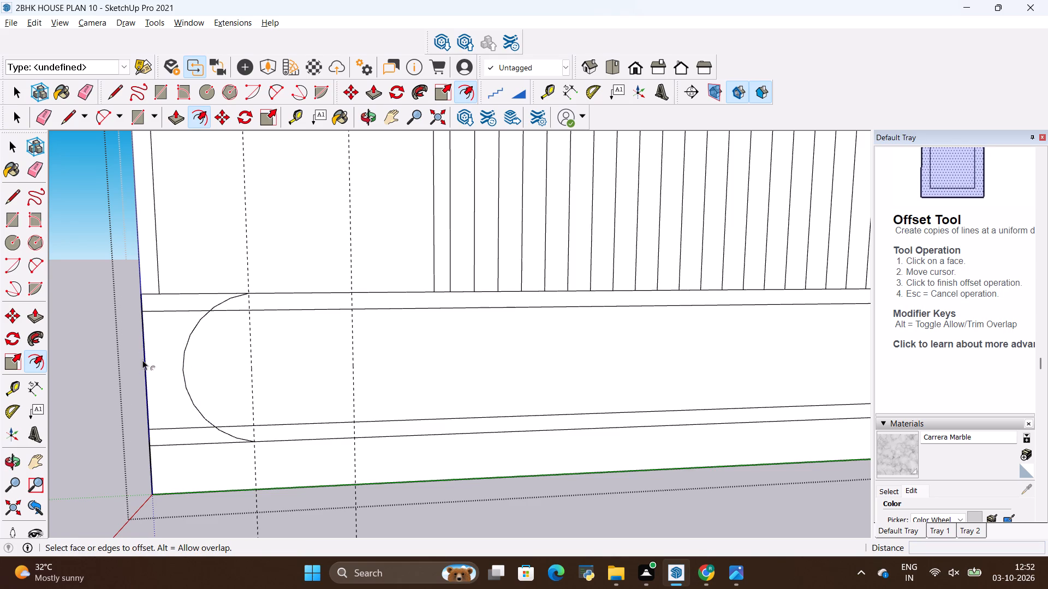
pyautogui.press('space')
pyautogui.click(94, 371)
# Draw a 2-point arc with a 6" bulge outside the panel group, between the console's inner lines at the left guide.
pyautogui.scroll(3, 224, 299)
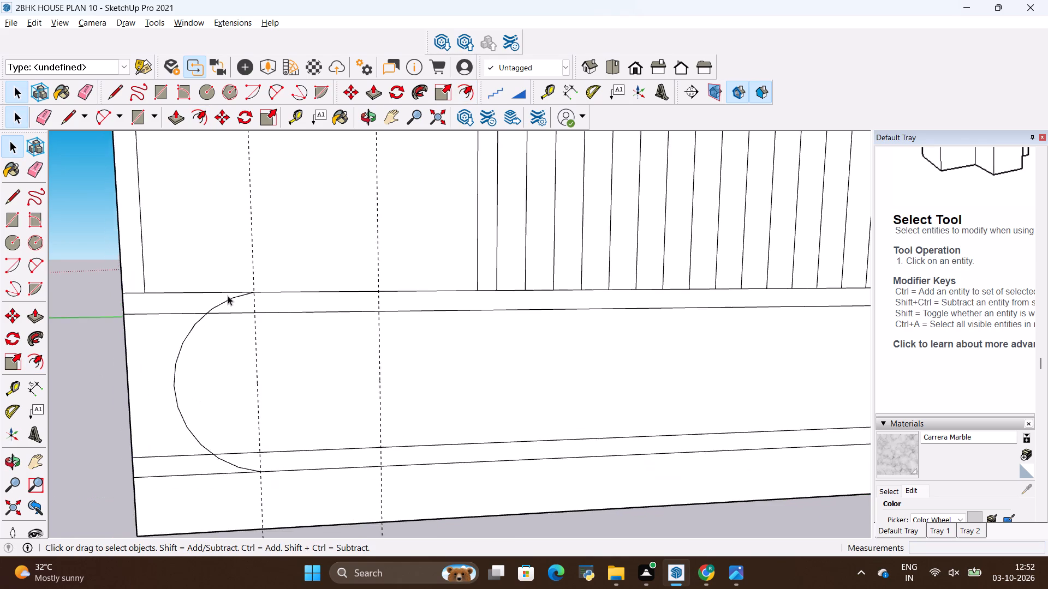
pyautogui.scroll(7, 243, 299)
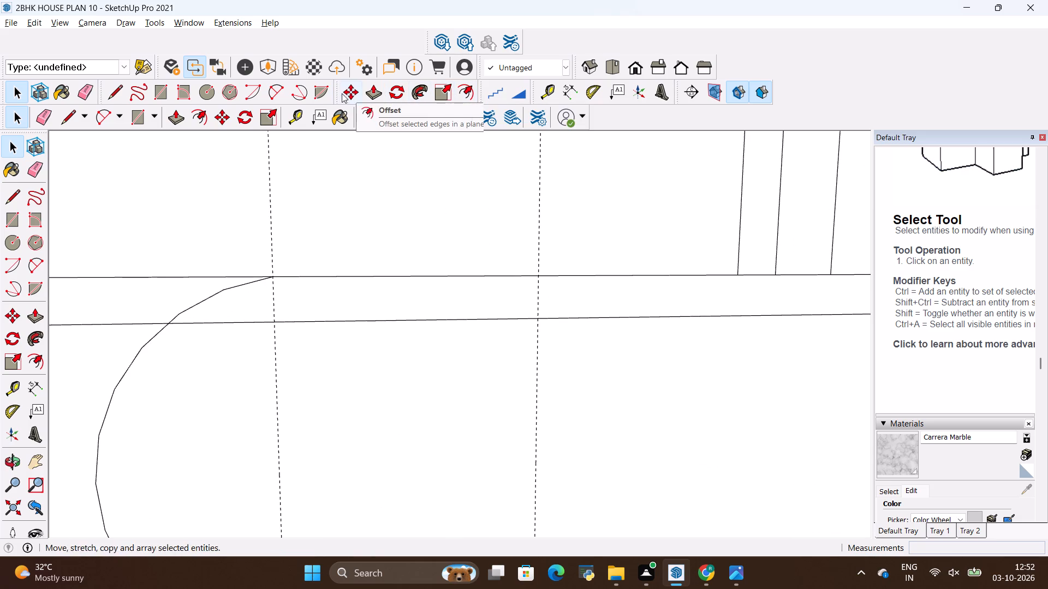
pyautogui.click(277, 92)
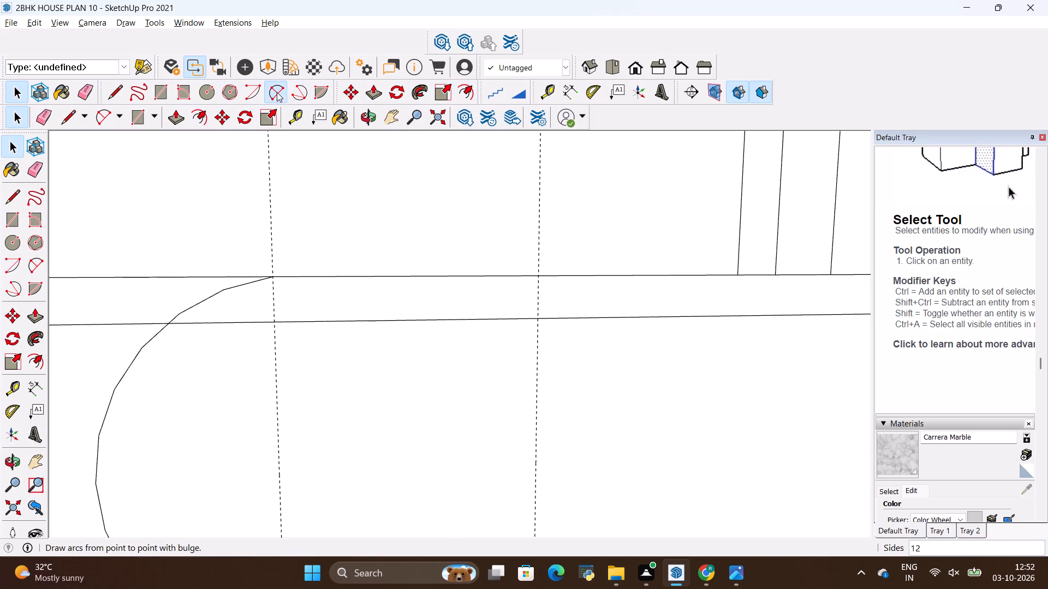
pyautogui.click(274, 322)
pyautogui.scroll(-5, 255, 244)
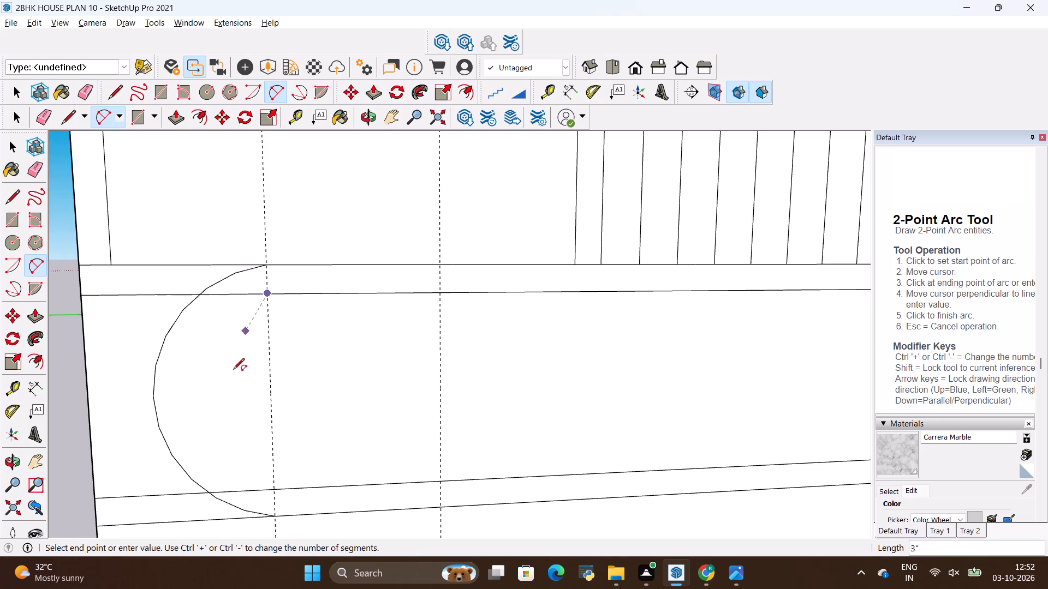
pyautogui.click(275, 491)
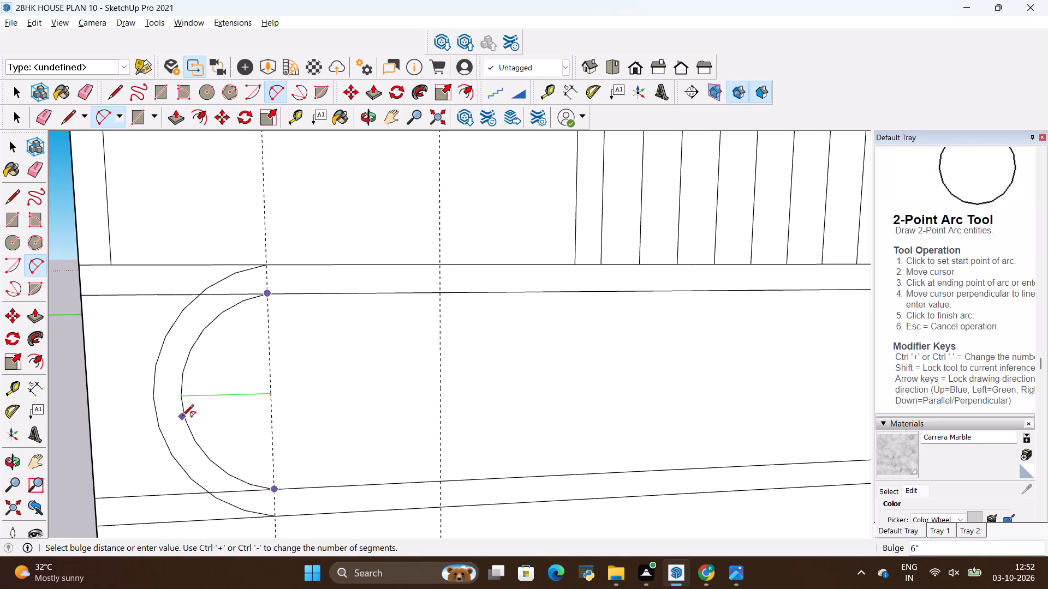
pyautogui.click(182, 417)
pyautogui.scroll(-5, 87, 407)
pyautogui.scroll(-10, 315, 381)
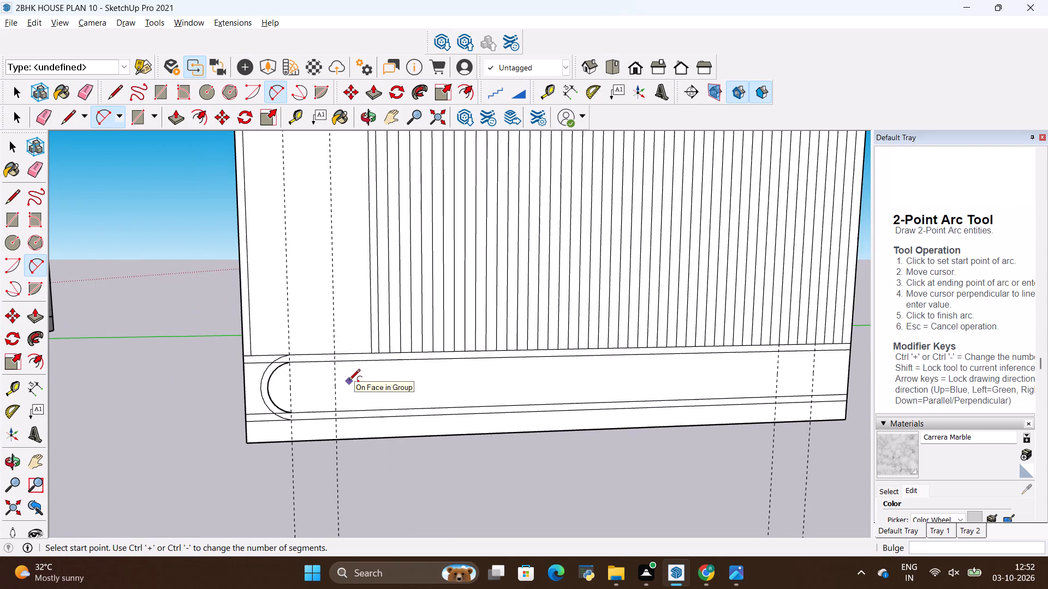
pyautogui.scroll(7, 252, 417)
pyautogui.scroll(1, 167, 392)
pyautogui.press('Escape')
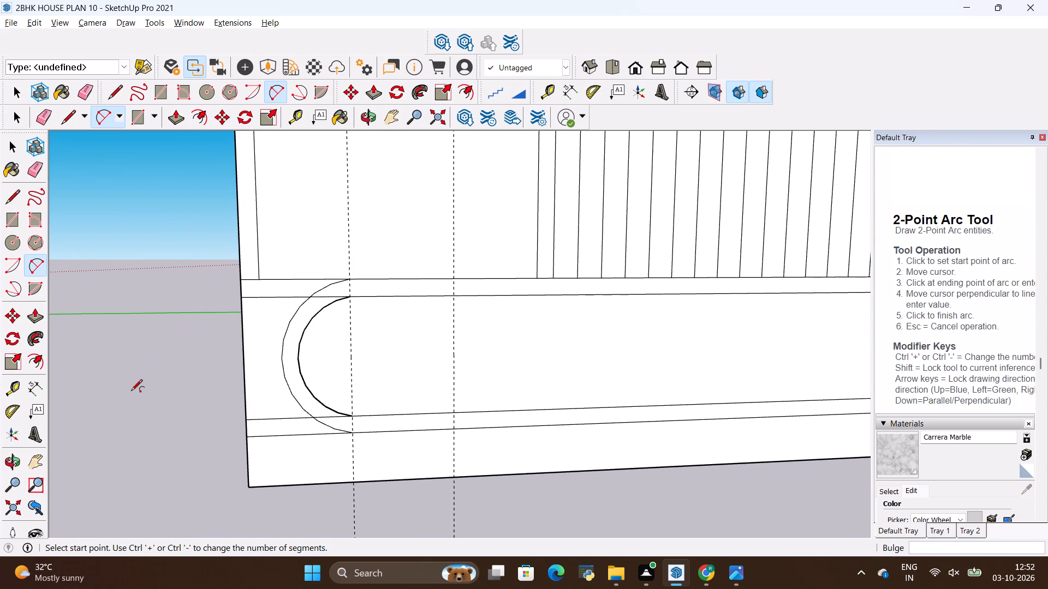
# Check whether the inner and outer arcs belong to the panel group by selecting each, including with the group open.
pyautogui.press('space')
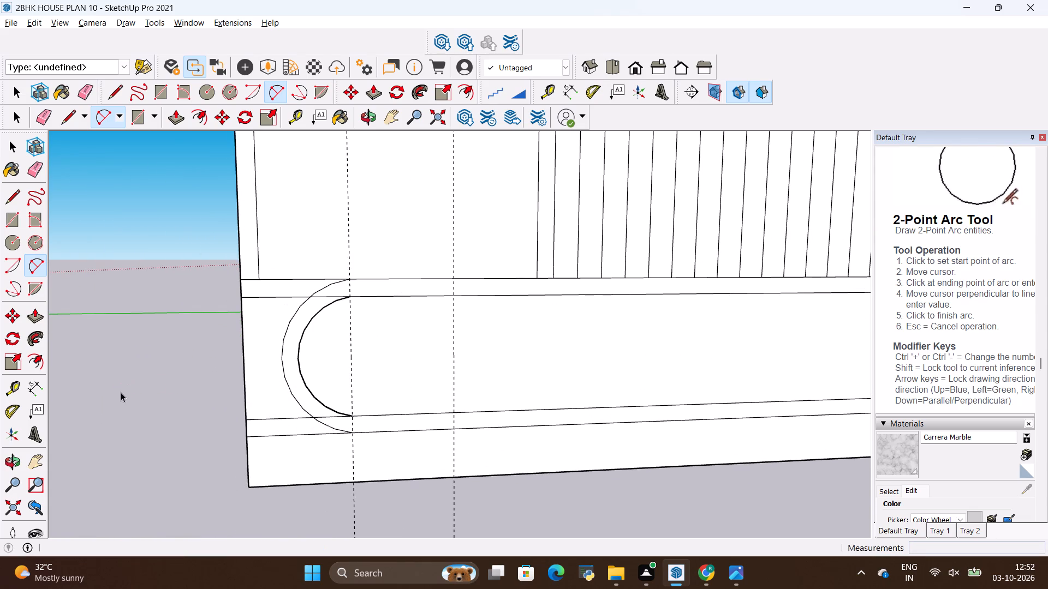
pyautogui.click(121, 392)
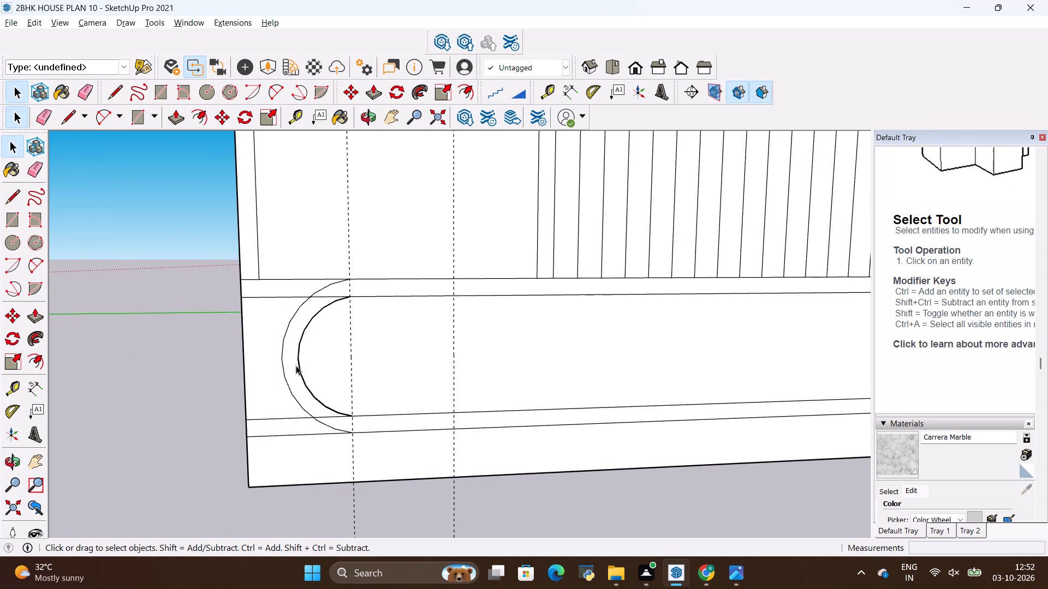
pyautogui.click(299, 362)
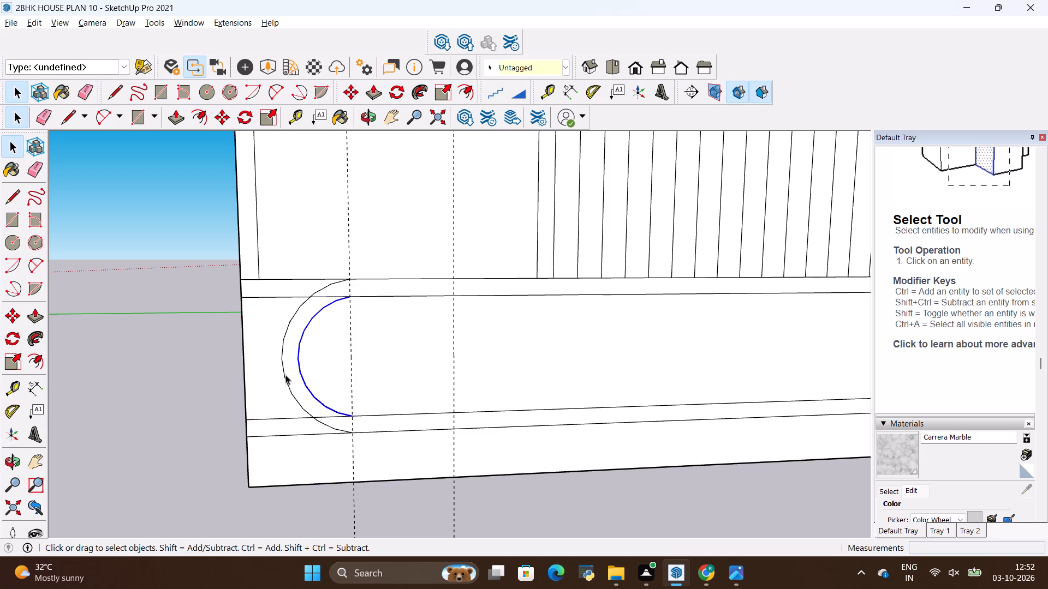
pyautogui.click(285, 375)
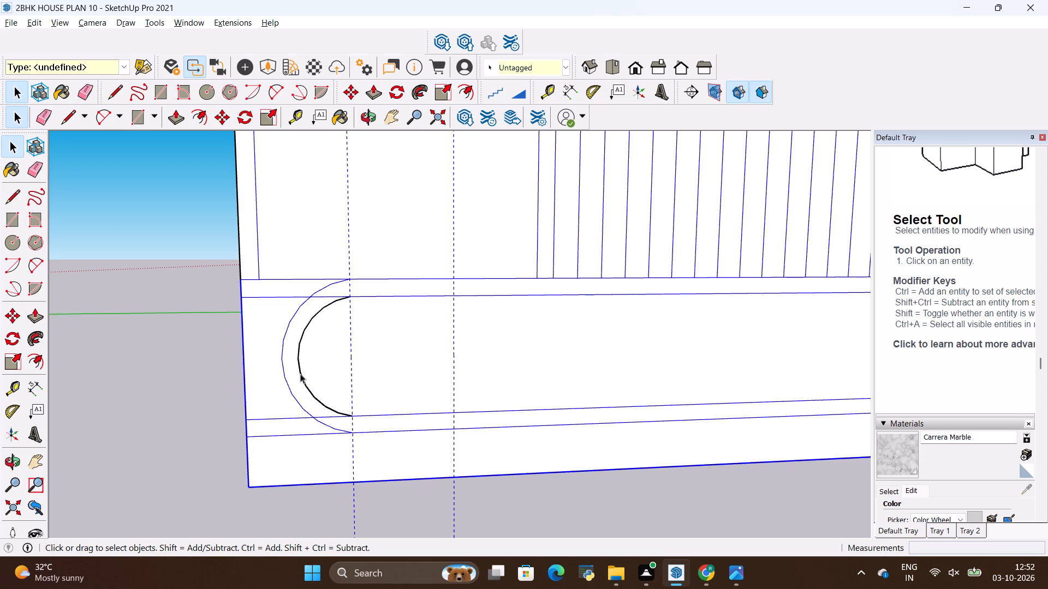
pyautogui.click(207, 387)
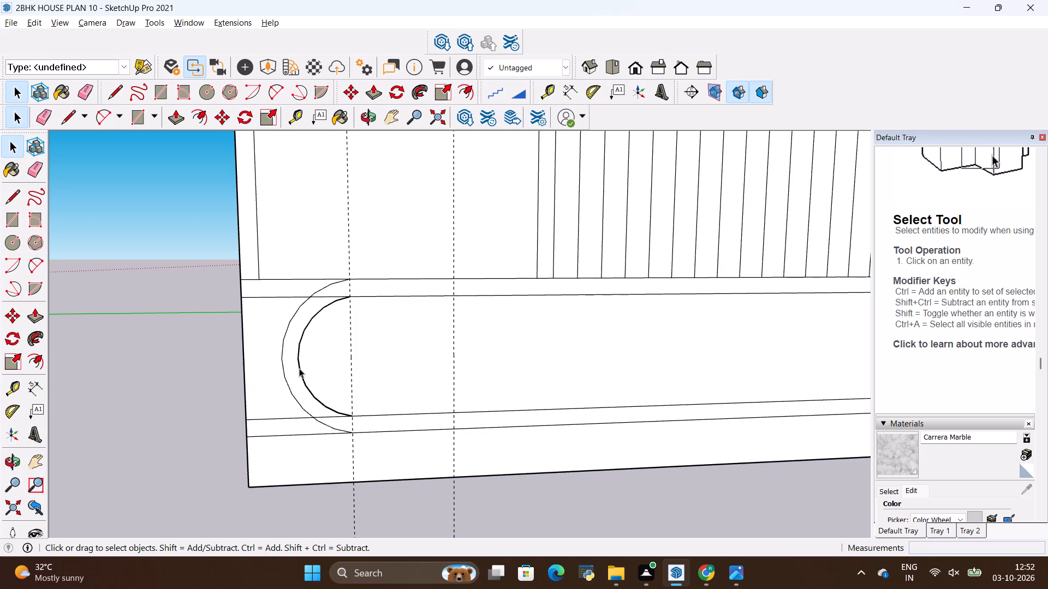
pyautogui.click(299, 368)
pyautogui.click(285, 380)
pyautogui.doubleClick(285, 380)
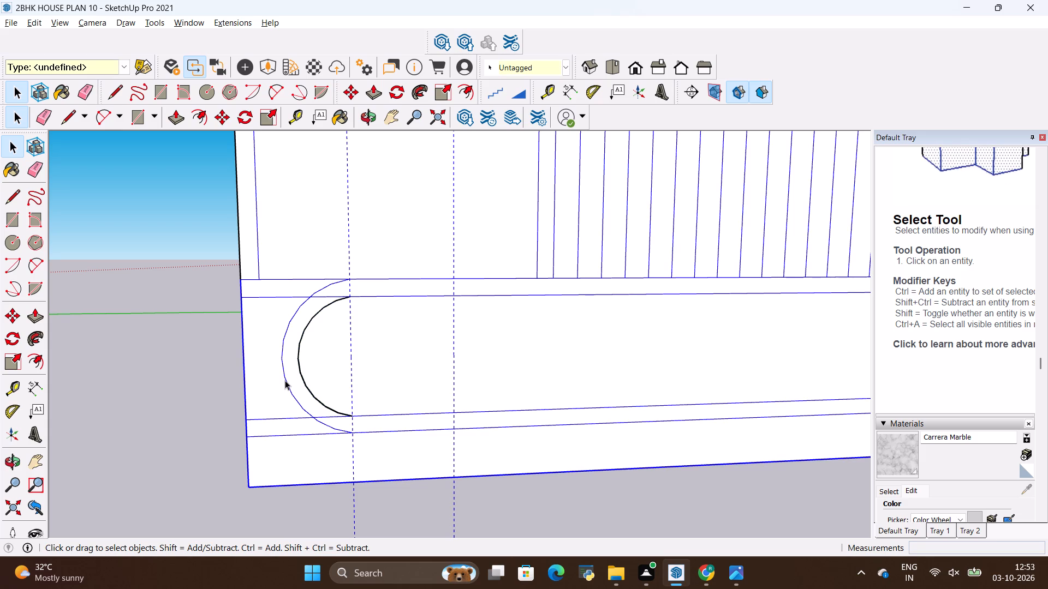
pyautogui.click(286, 378)
pyautogui.click(302, 373)
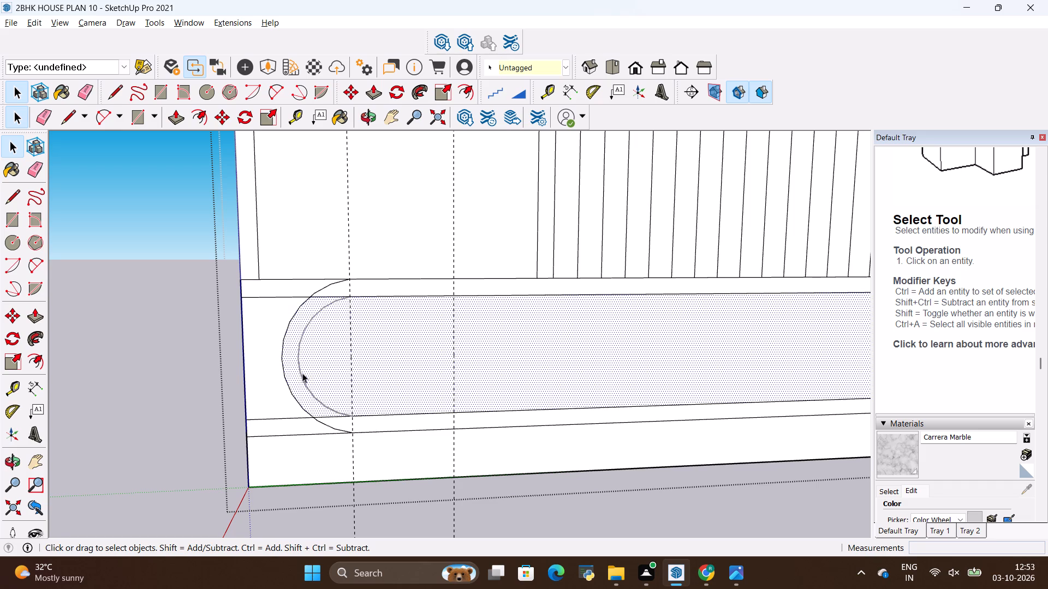
pyautogui.click(302, 375)
pyautogui.press('Escape')
pyautogui.click(186, 385)
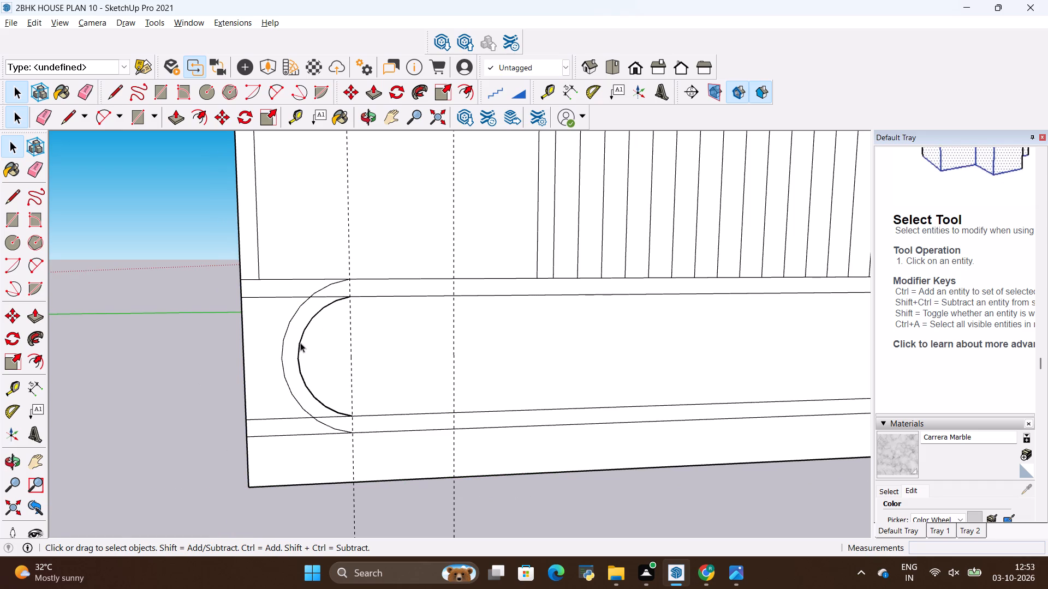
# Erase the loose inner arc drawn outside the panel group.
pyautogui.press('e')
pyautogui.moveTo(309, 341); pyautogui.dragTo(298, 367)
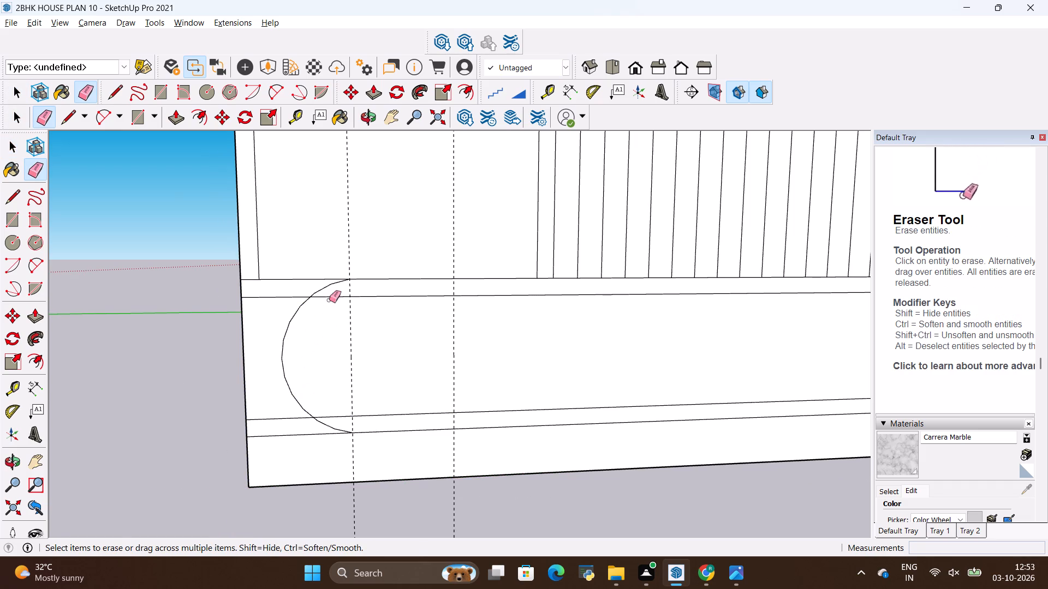
# Open the panel group and draw a 2-point arc with a 5 3/4" bulge between the console's inner lines at the left guide.
pyautogui.press('space')
pyautogui.doubleClick(309, 328)
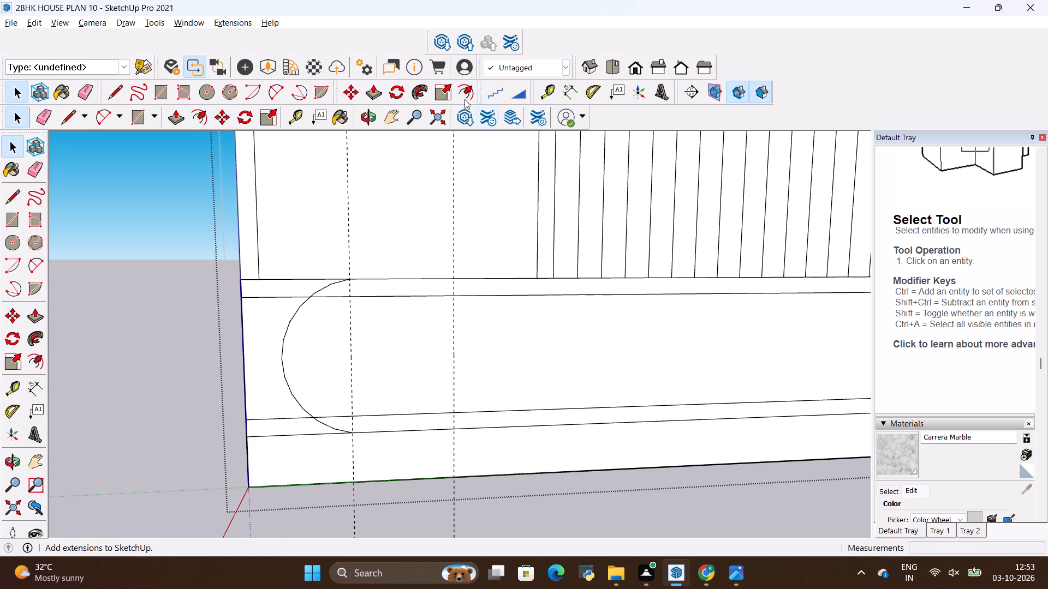
pyautogui.click(271, 93)
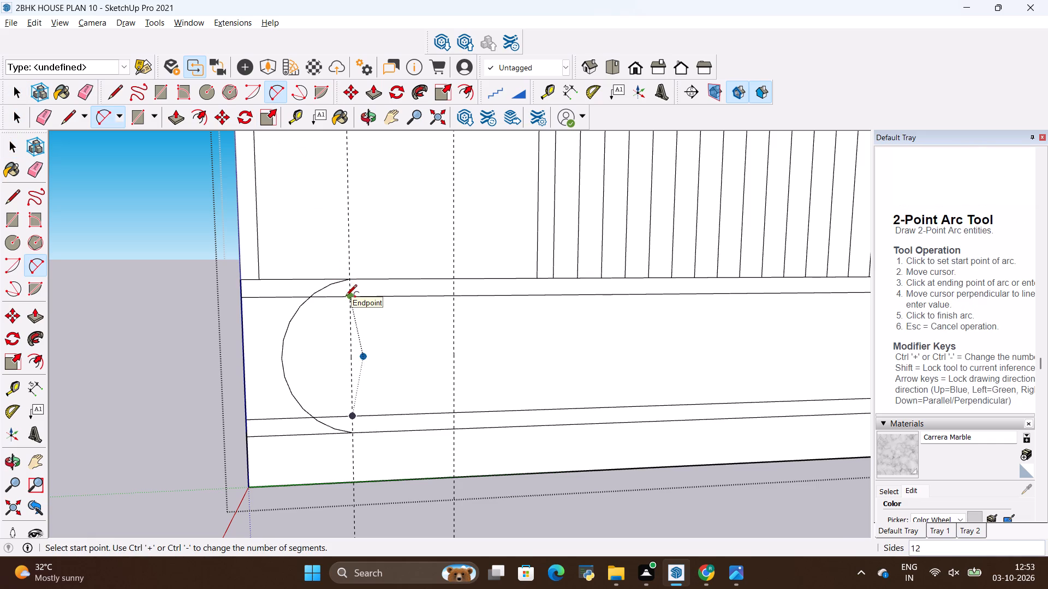
pyautogui.click(346, 297)
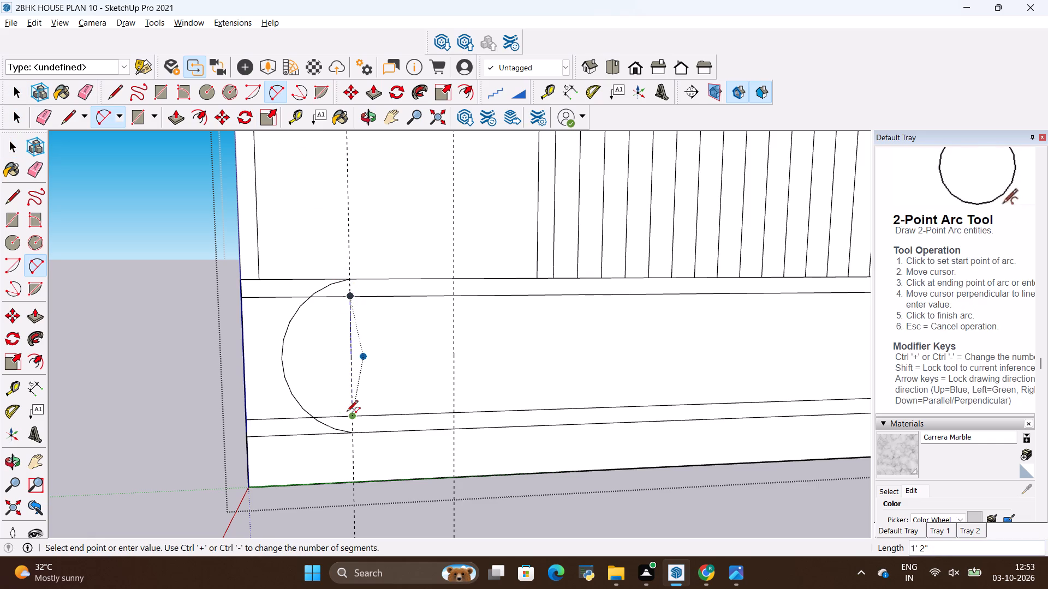
pyautogui.click(347, 416)
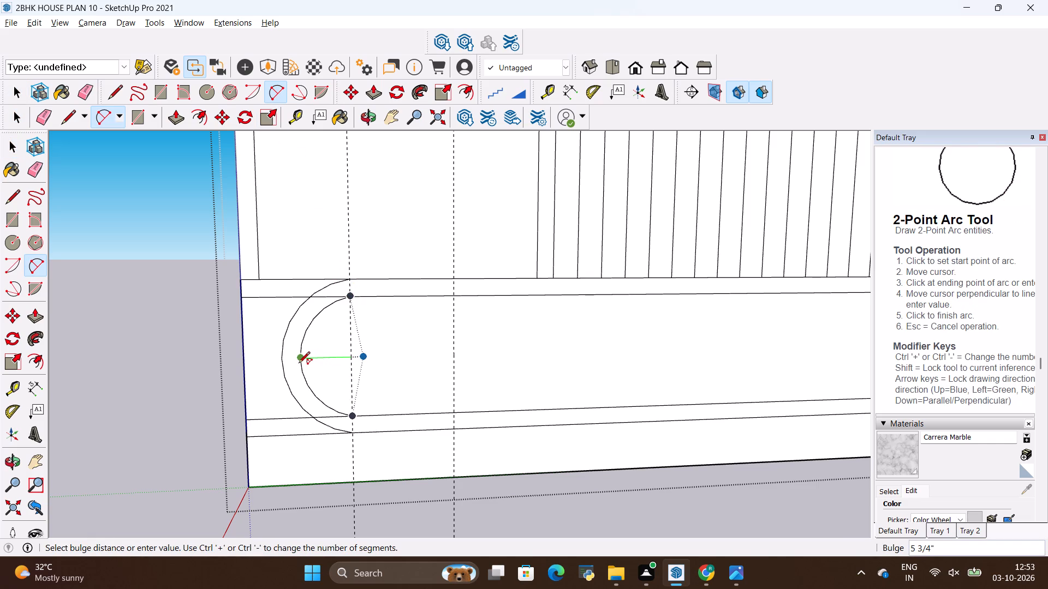
pyautogui.click(299, 364)
pyautogui.press('Escape')
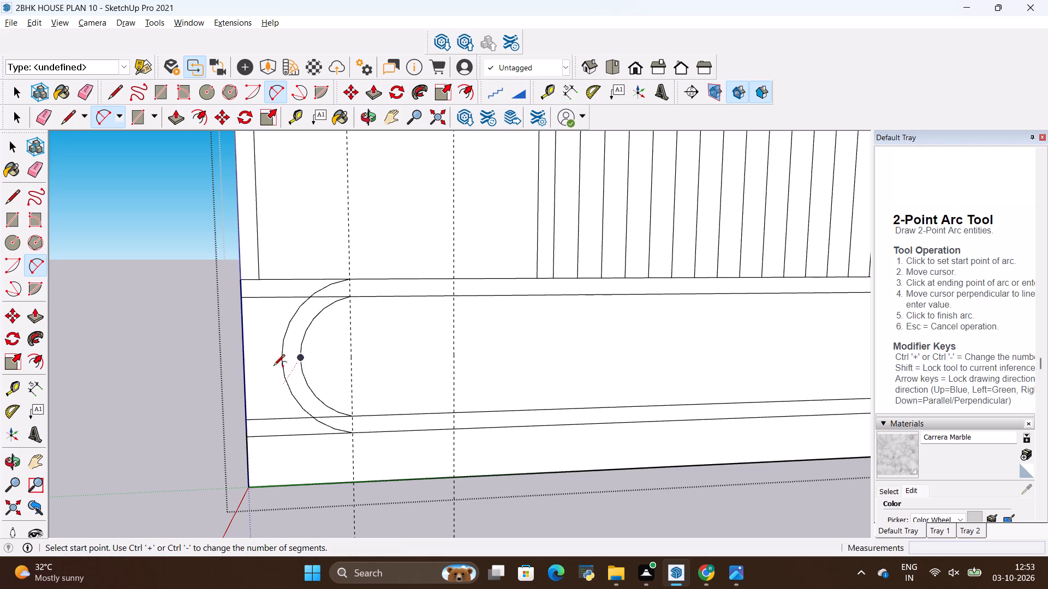
# Copy the outer and inner arcs about 4 1/8" along the console's lower line toward the panel's left edge.
pyautogui.press('space')
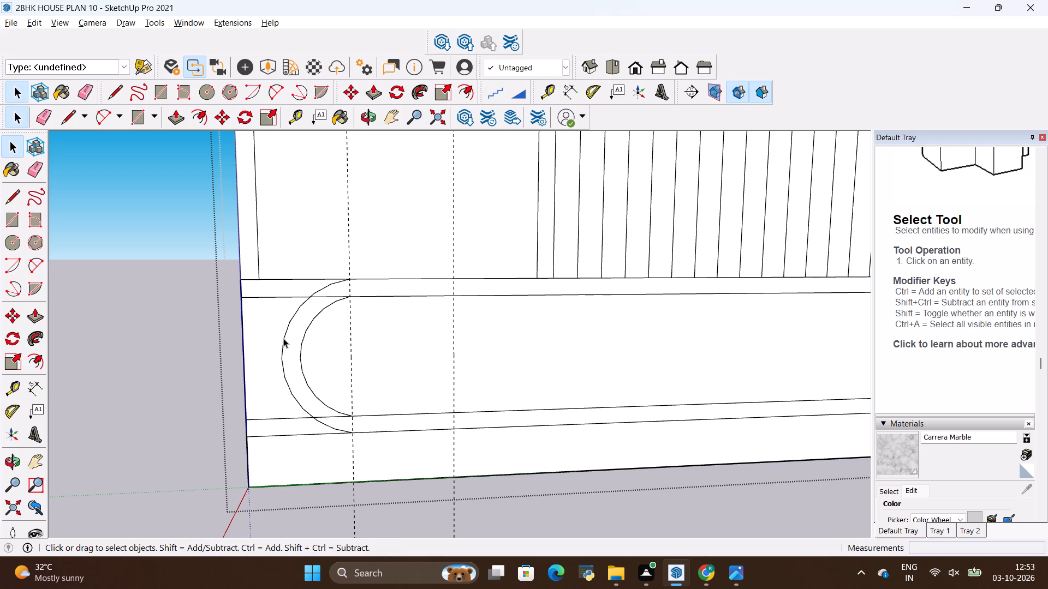
pyautogui.click(283, 338)
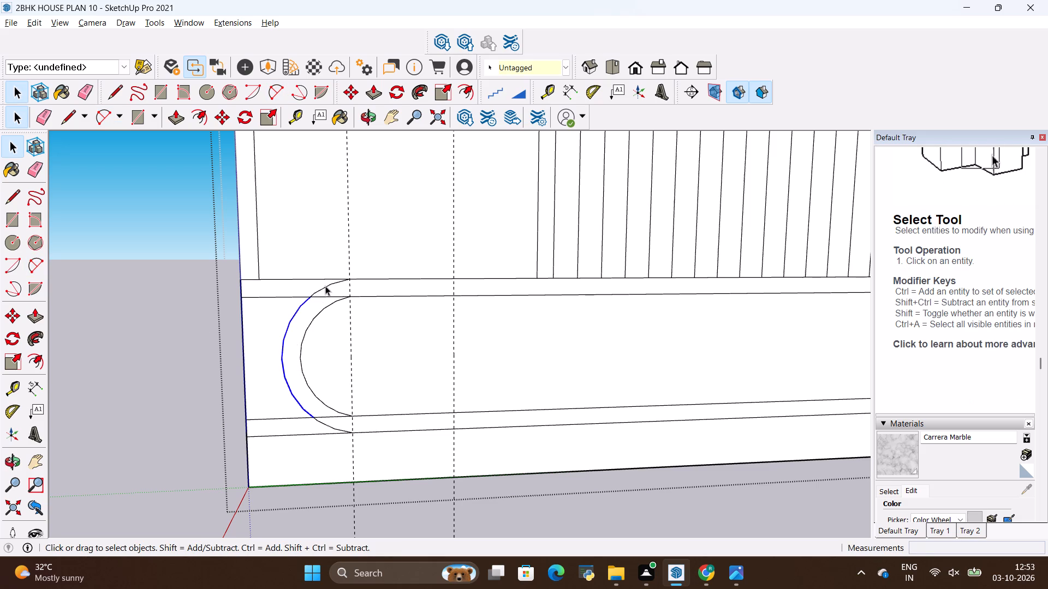
pyautogui.keyDown('ctrl'); pyautogui.click(325, 284); pyautogui.keyUp('ctrl')
pyautogui.keyDown('ctrl'); pyautogui.click(323, 285); pyautogui.keyUp('ctrl')
pyautogui.keyDown('ctrl'); pyautogui.click(323, 286); pyautogui.keyUp('ctrl')
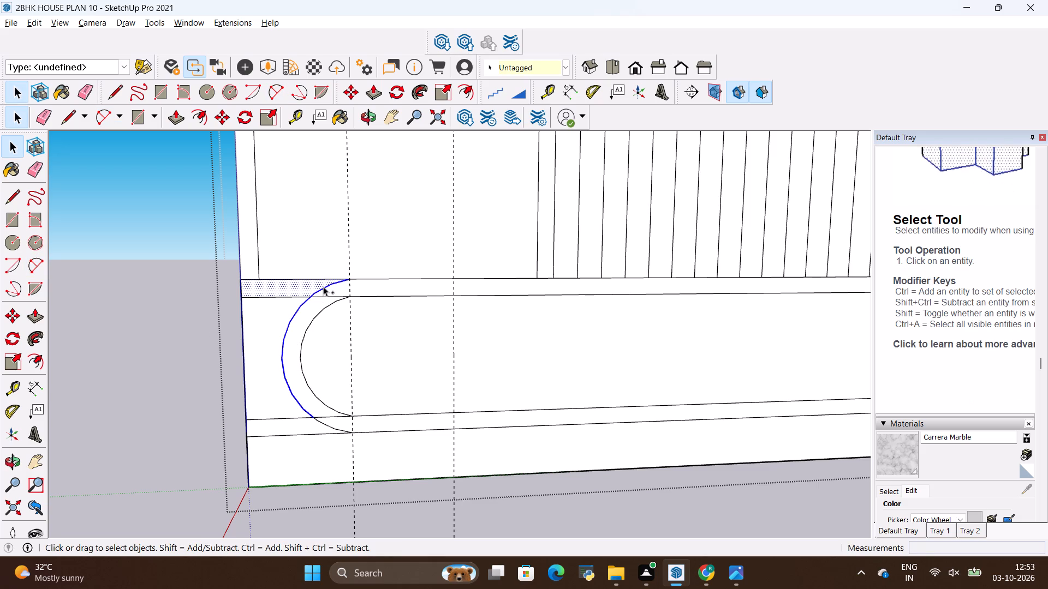
pyautogui.keyDown('ctrl'); pyautogui.click(314, 318); pyautogui.keyUp('ctrl')
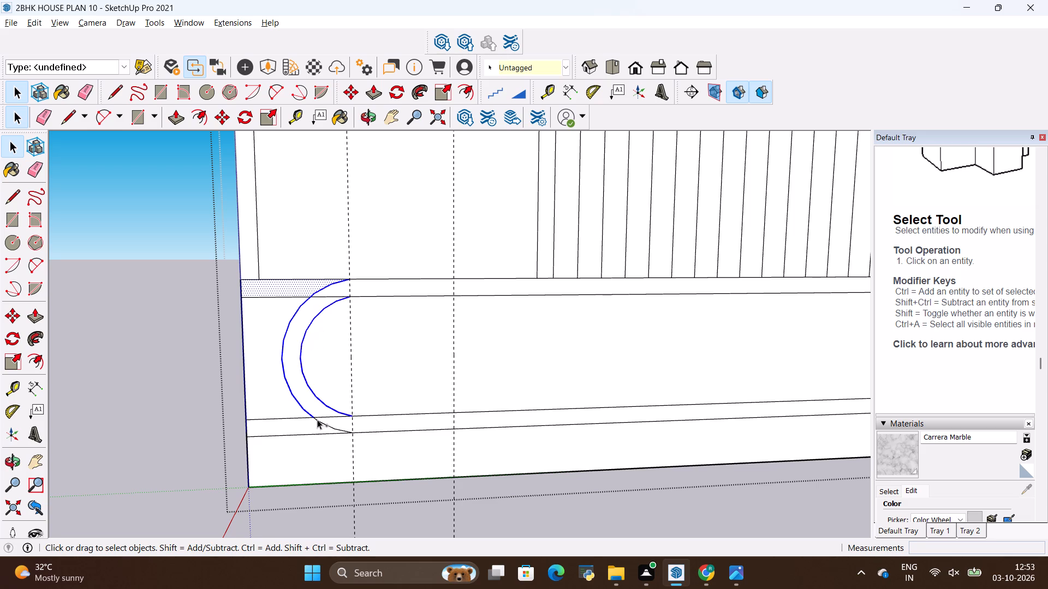
pyautogui.keyDown('ctrl'); pyautogui.click(317, 419); pyautogui.keyUp('ctrl')
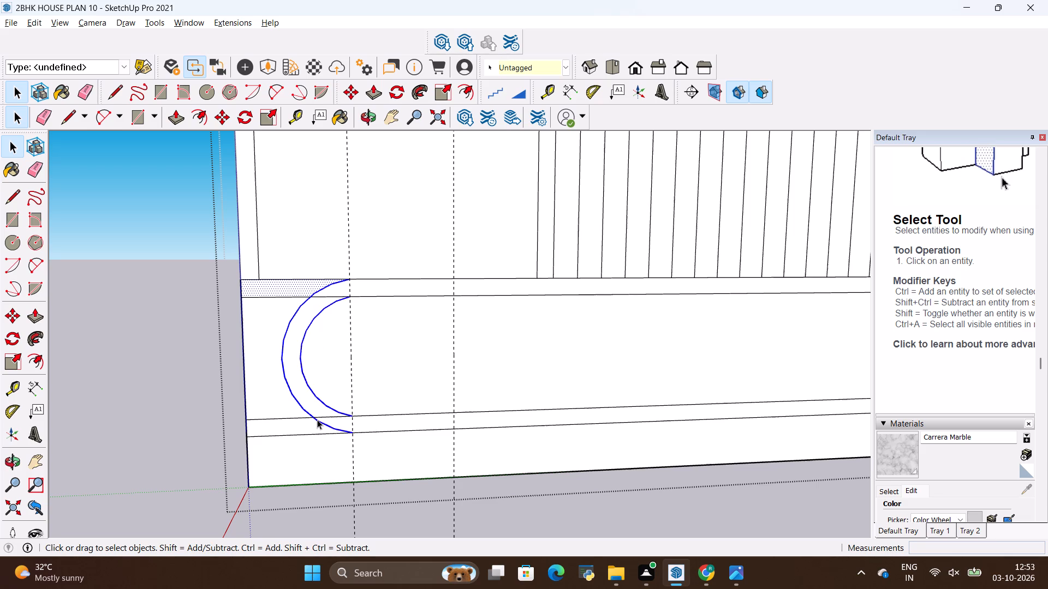
pyautogui.press('m')
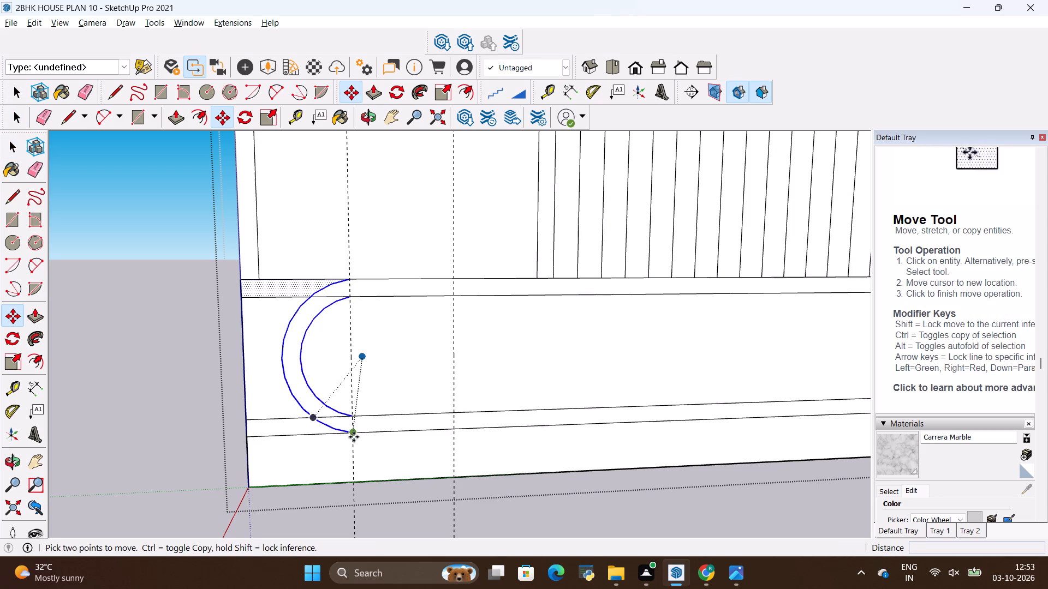
pyautogui.keyDown('ctrl'); pyautogui.click(355, 435); pyautogui.keyUp('ctrl')
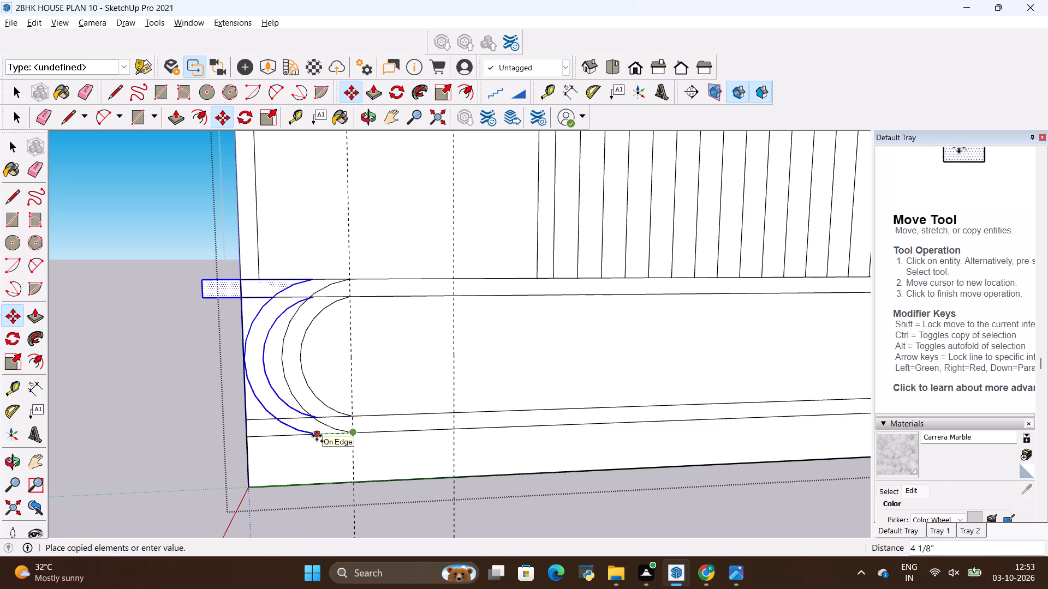
pyautogui.click(317, 436)
pyautogui.press('Escape')
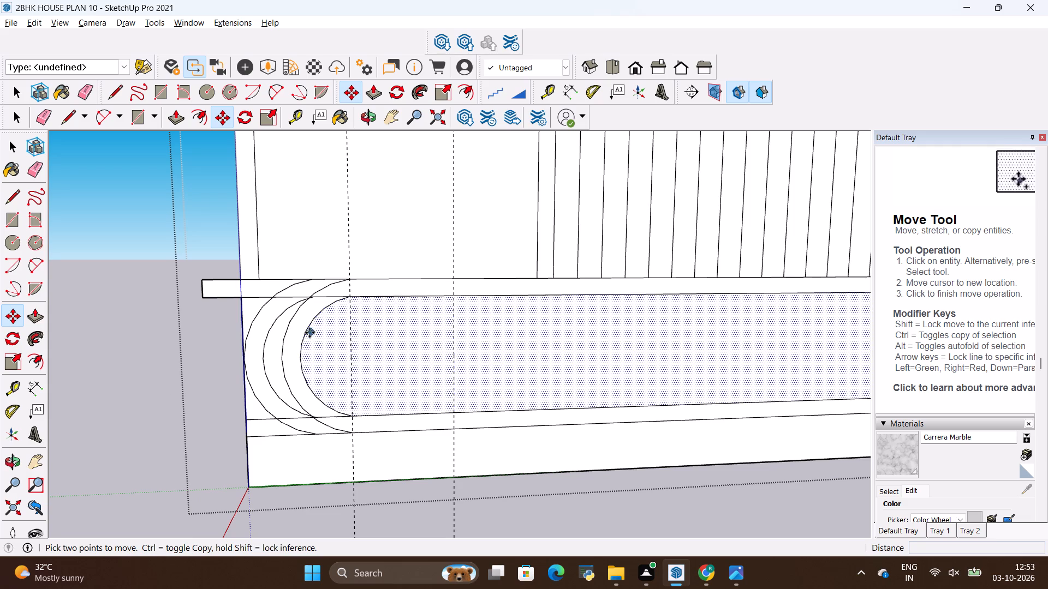
pyautogui.press('Escape')
# Erase the original inner and outer arcs at the left guide, including their remaining upper and lower segments.
pyautogui.press('e')
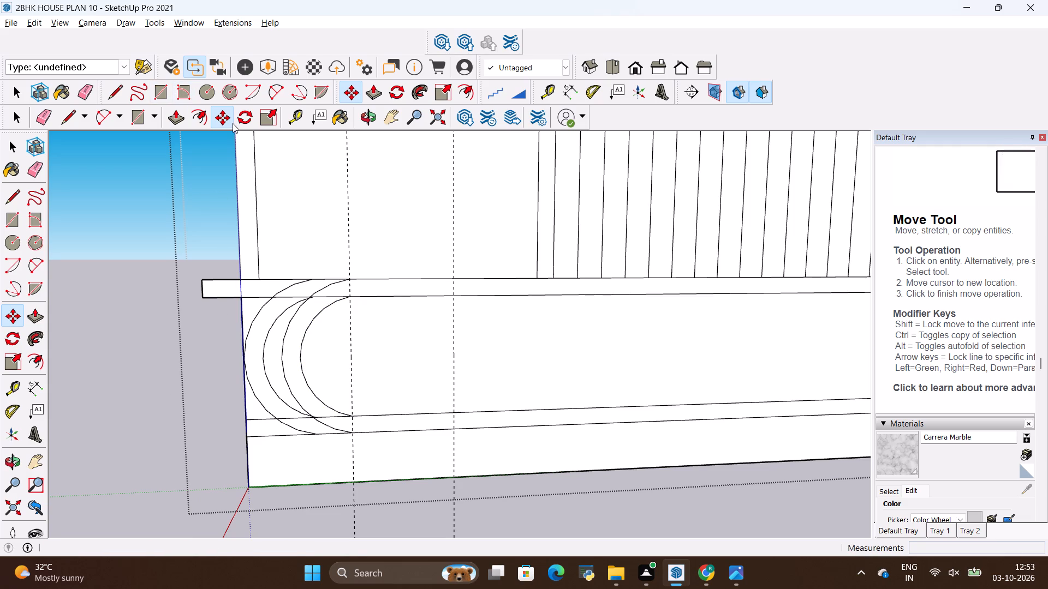
pyautogui.moveTo(324, 314); pyautogui.dragTo(286, 345)
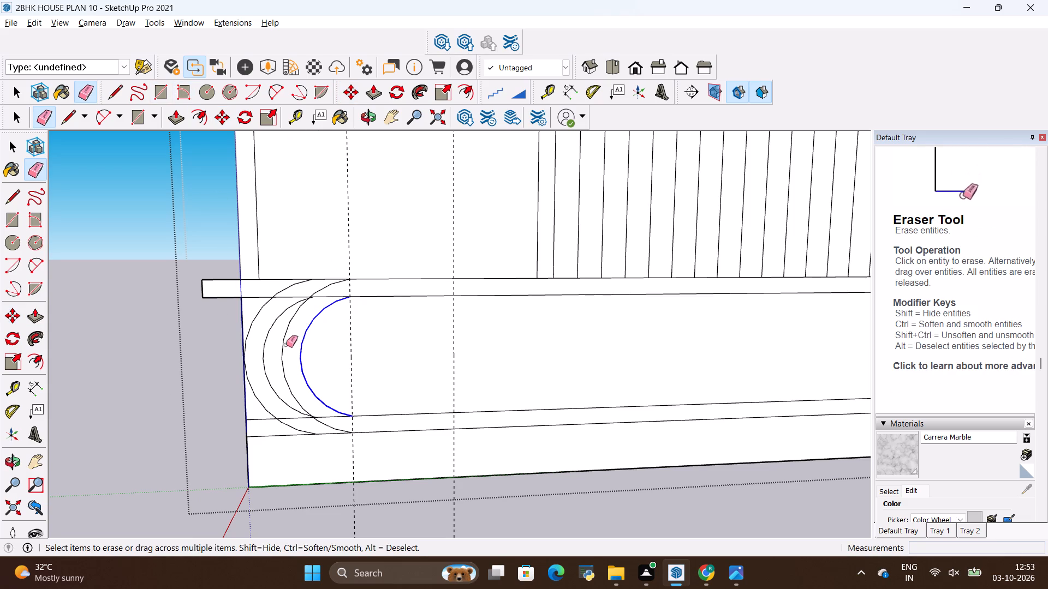
pyautogui.moveTo(286, 345); pyautogui.dragTo(283, 353)
pyautogui.scroll(6, 324, 284)
pyautogui.moveTo(319, 285); pyautogui.dragTo(326, 297)
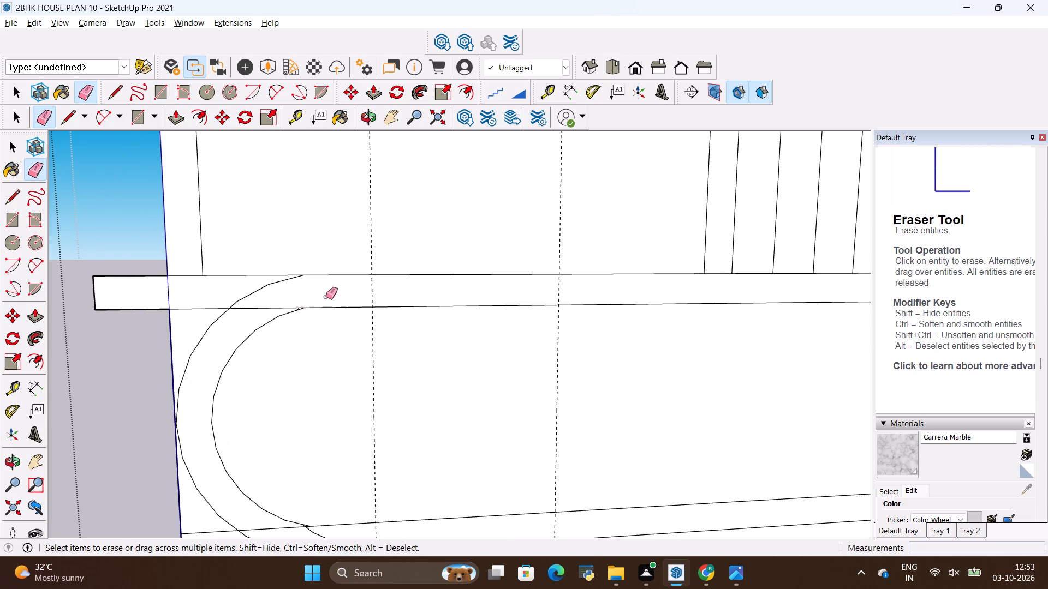
pyautogui.scroll(-5, 328, 255)
pyautogui.scroll(6, 309, 436)
pyautogui.moveTo(324, 428); pyautogui.dragTo(324, 433)
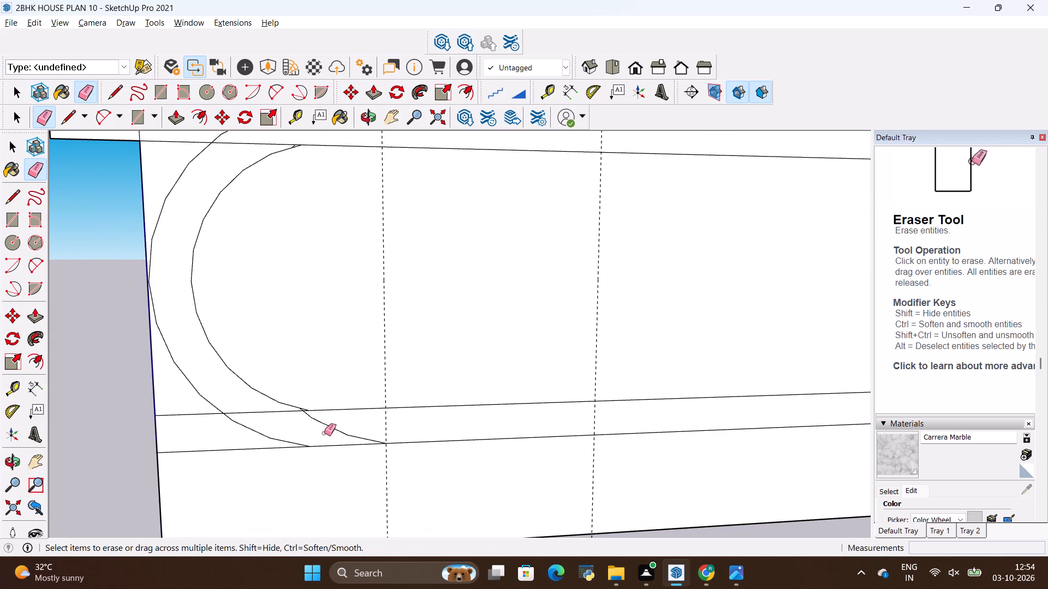
pyautogui.moveTo(324, 433); pyautogui.dragTo(324, 433)
pyautogui.moveTo(322, 422); pyautogui.dragTo(318, 430)
pyautogui.scroll(9, 297, 422)
pyautogui.scroll(-4, 346, 443)
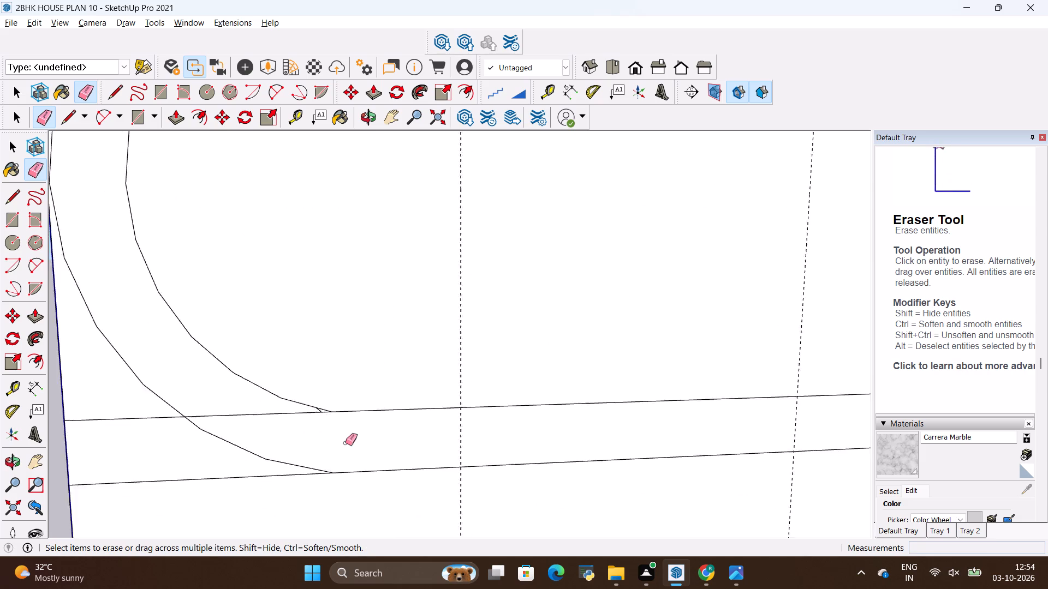
# Erase the segment of the console's upper inner line lying between the two copied arcs.
pyautogui.scroll(-14, 346, 443)
pyautogui.scroll(7, 328, 298)
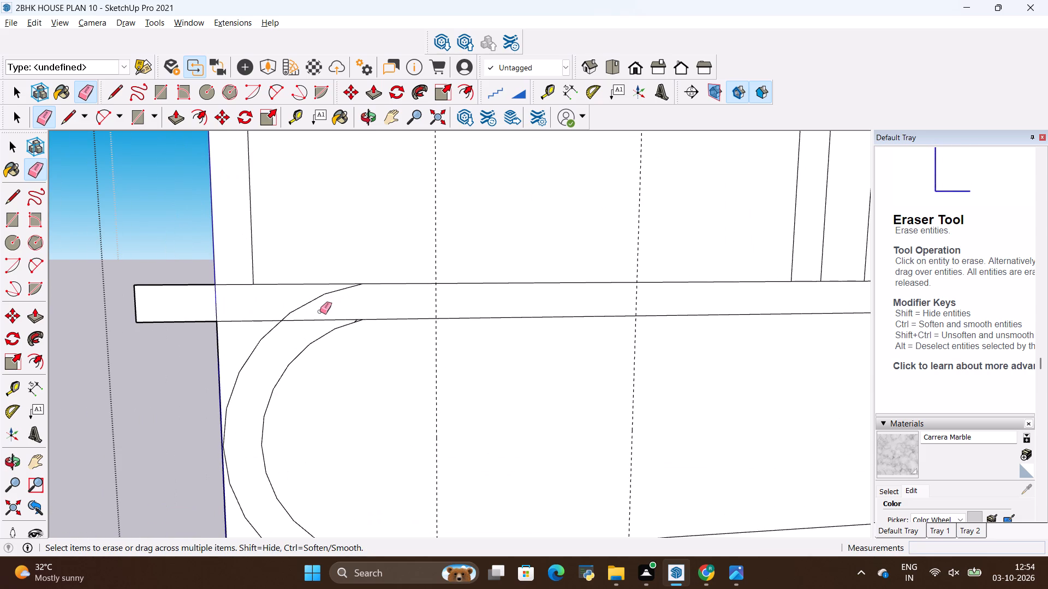
pyautogui.moveTo(320, 311); pyautogui.dragTo(306, 331)
pyautogui.scroll(-9, 311, 315)
pyautogui.scroll(3, 273, 434)
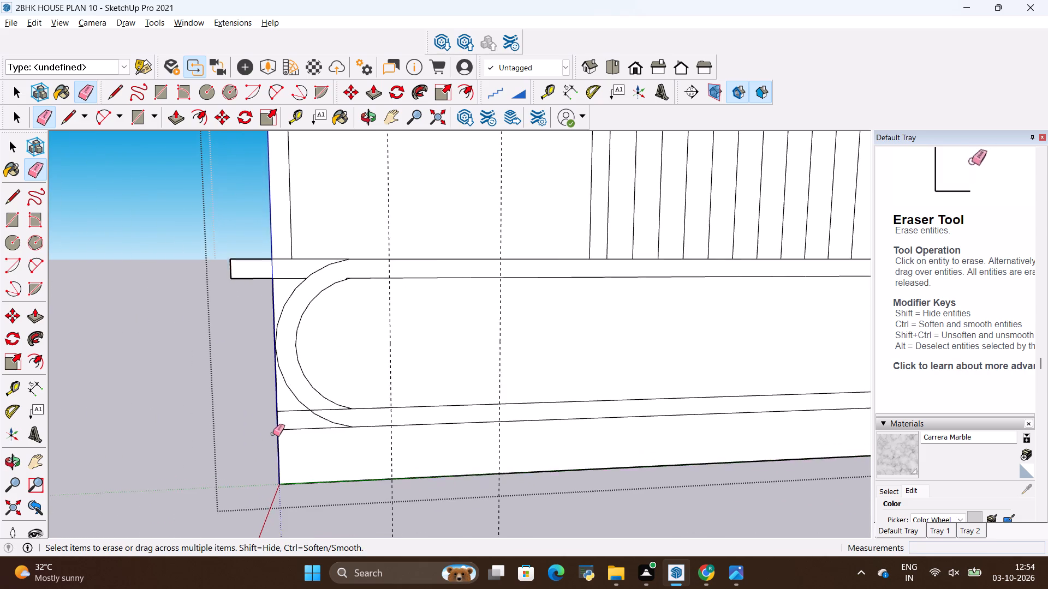
# Erase the stray strip that projects past the panel's left edge at the console's top.
pyautogui.scroll(4, 273, 434)
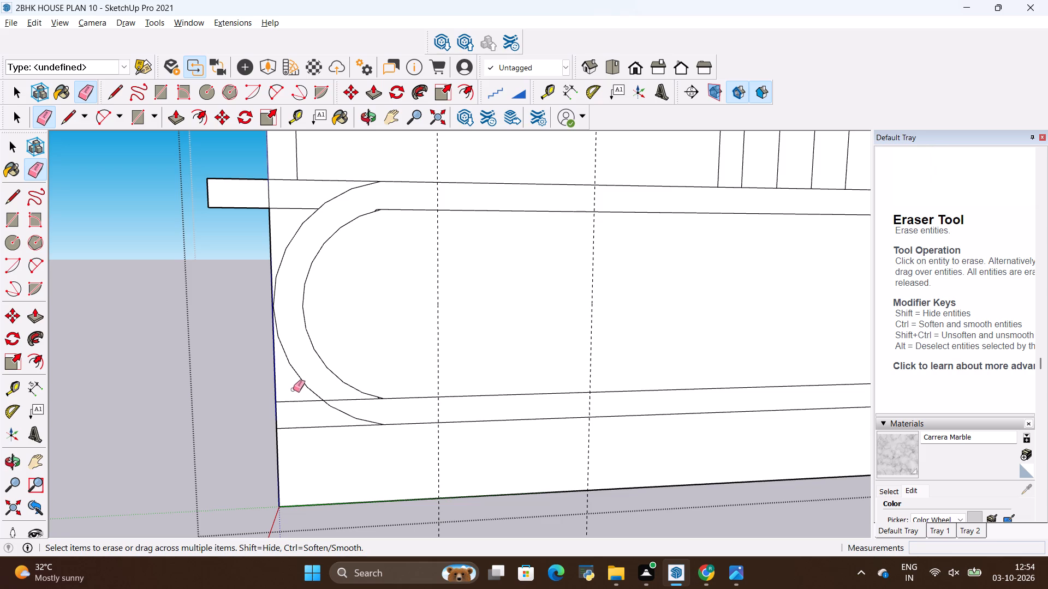
pyautogui.scroll(-9, 282, 410)
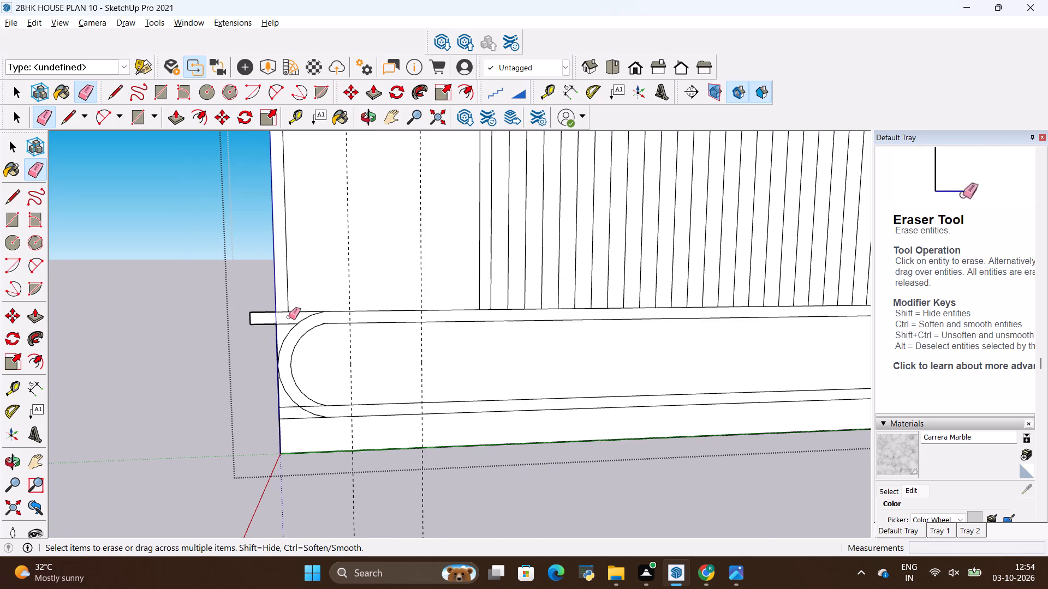
pyautogui.scroll(6, 289, 317)
pyautogui.moveTo(238, 299); pyautogui.dragTo(237, 340)
pyautogui.moveTo(239, 299); pyautogui.dragTo(249, 321)
pyautogui.moveTo(235, 306); pyautogui.dragTo(206, 337)
pyautogui.scroll(-2, 256, 363)
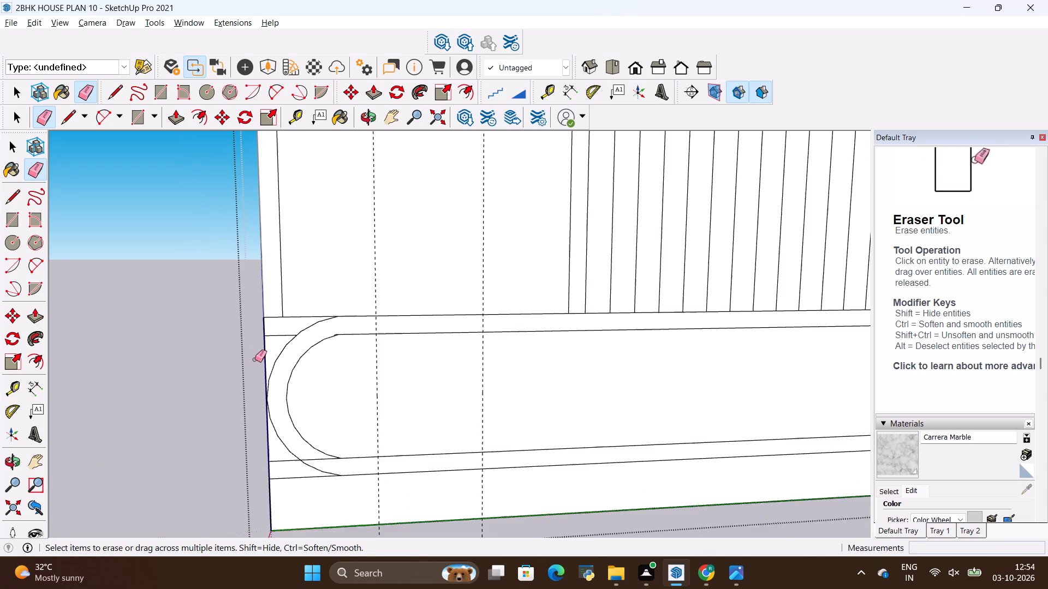
# Convert the console's copied inner arc to a polygon.
pyautogui.scroll(-3, 255, 359)
pyautogui.scroll(8, 269, 449)
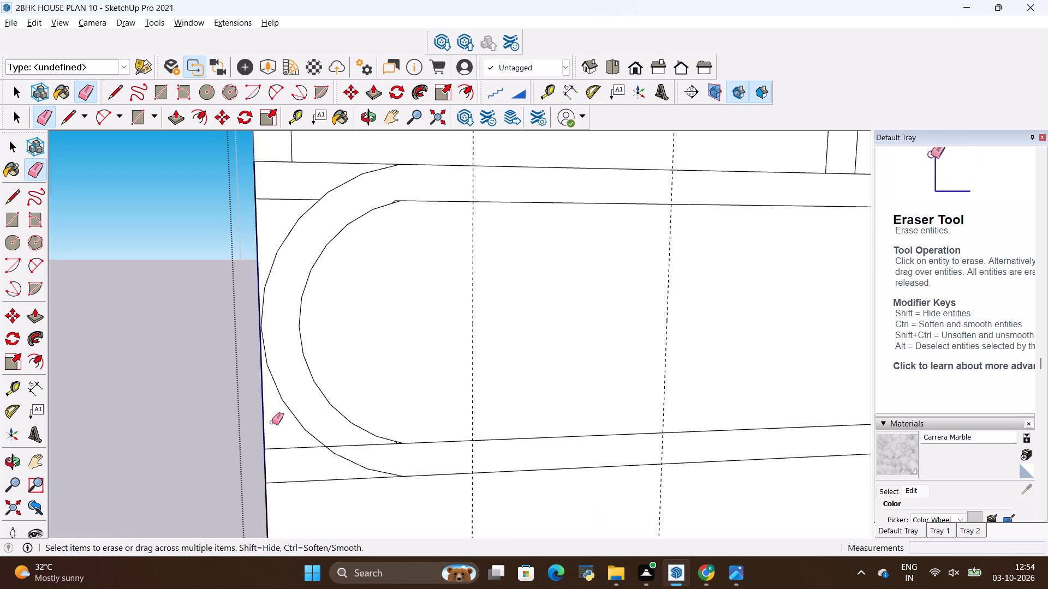
pyautogui.press('space')
pyautogui.press('space')
pyautogui.click(308, 366)
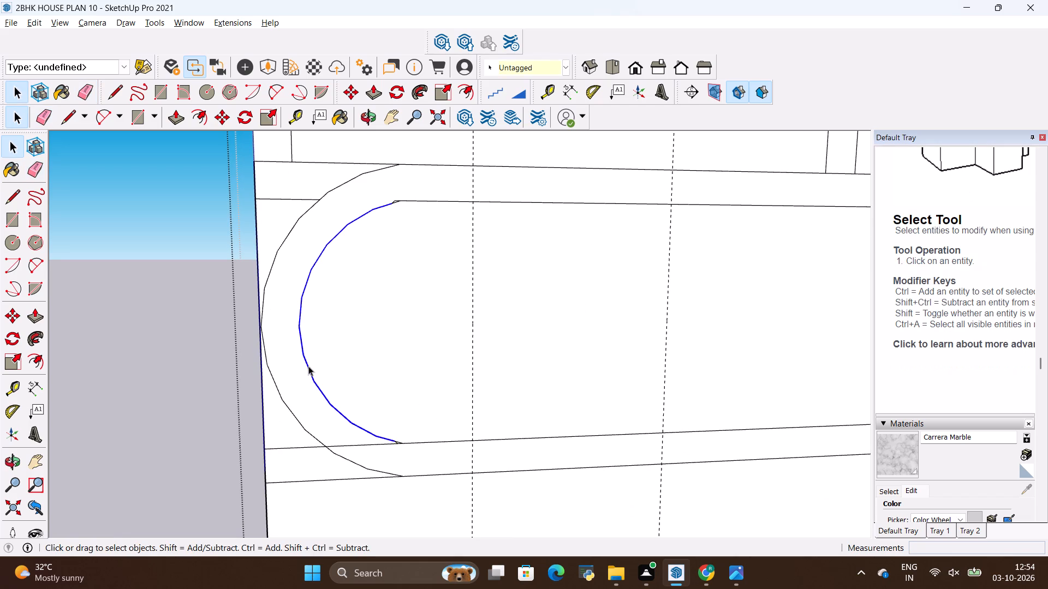
pyautogui.rightClick(308, 366)
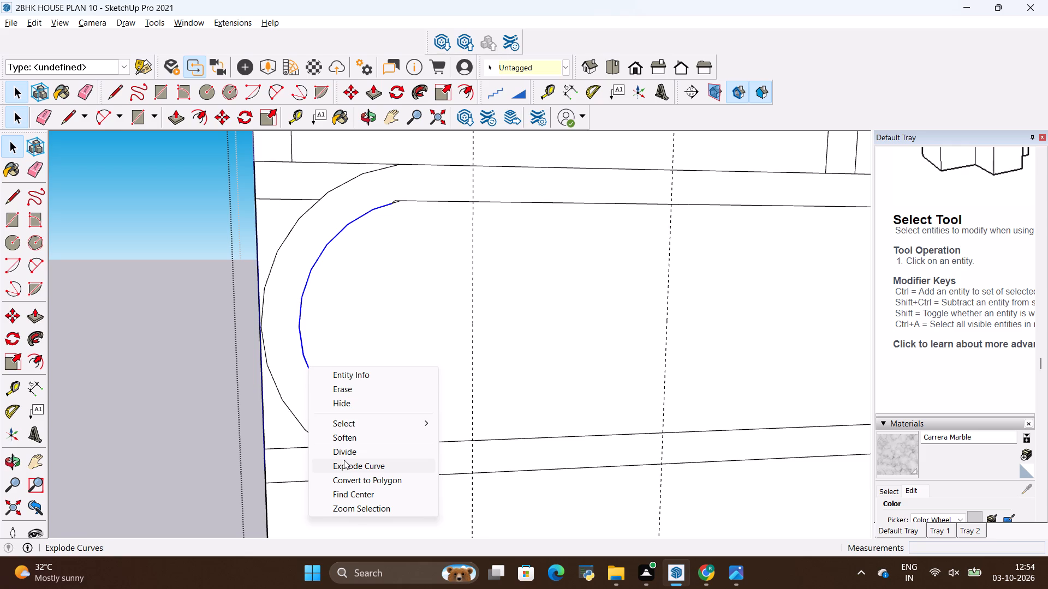
pyautogui.scroll(-3, 1031, 310)
pyautogui.scroll(-5, 978, 332)
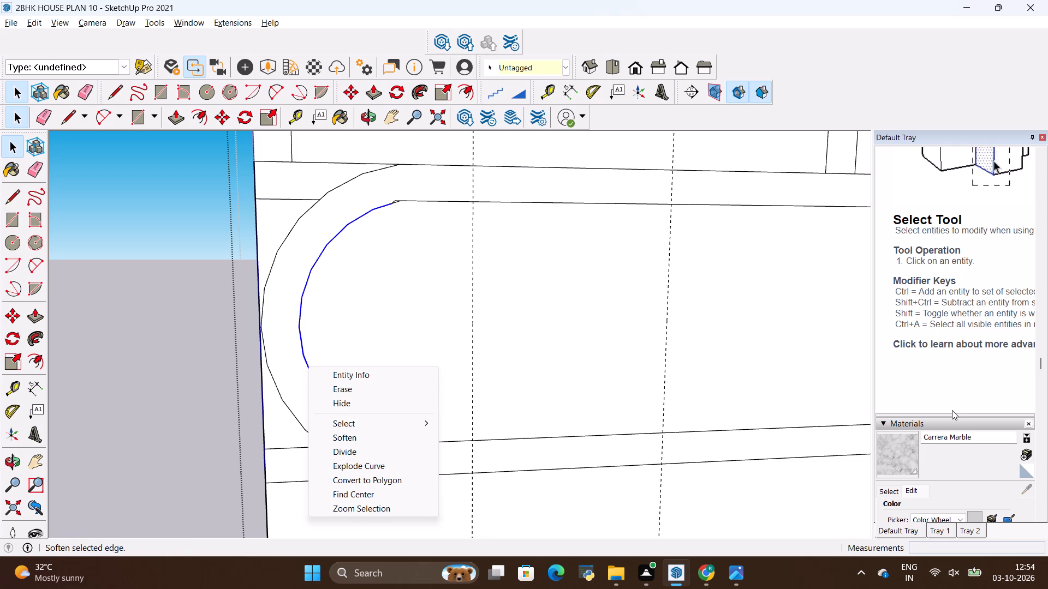
pyautogui.scroll(18, 952, 407)
pyautogui.scroll(-5, 666, 282)
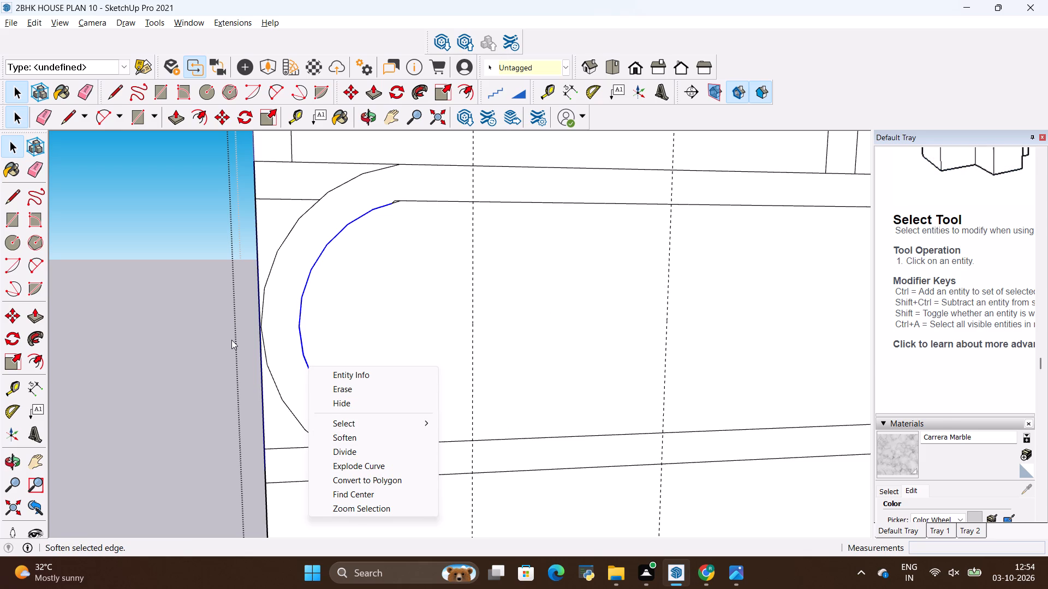
pyautogui.click(353, 478)
pyautogui.click(367, 430)
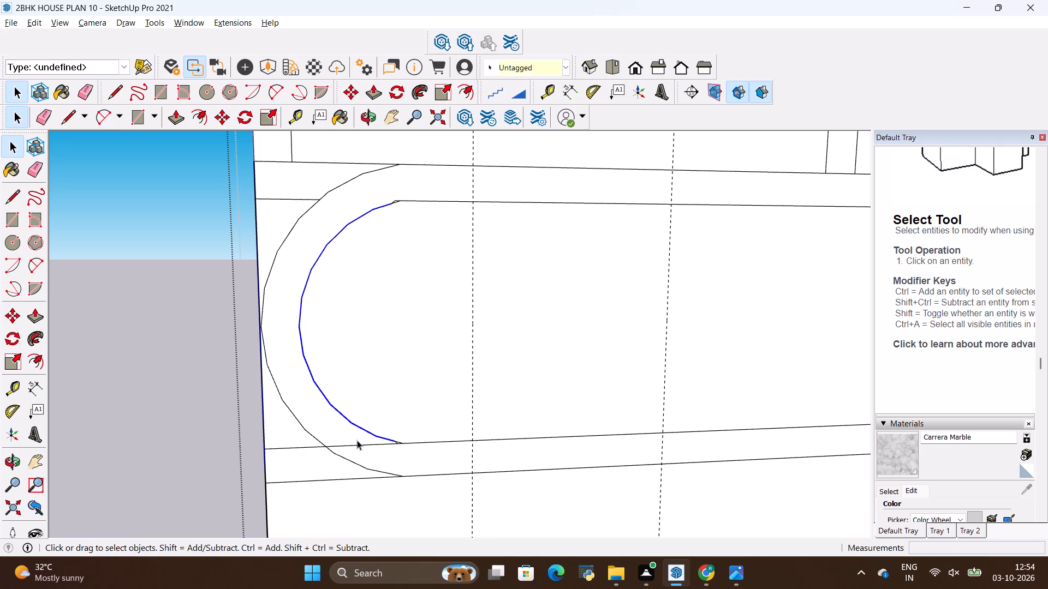
pyautogui.click(235, 444)
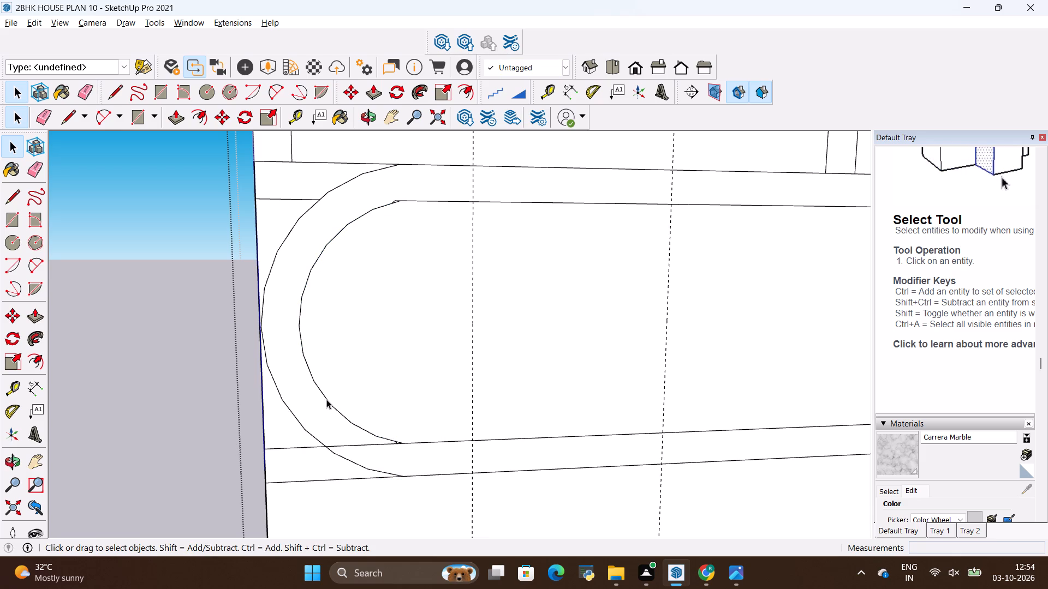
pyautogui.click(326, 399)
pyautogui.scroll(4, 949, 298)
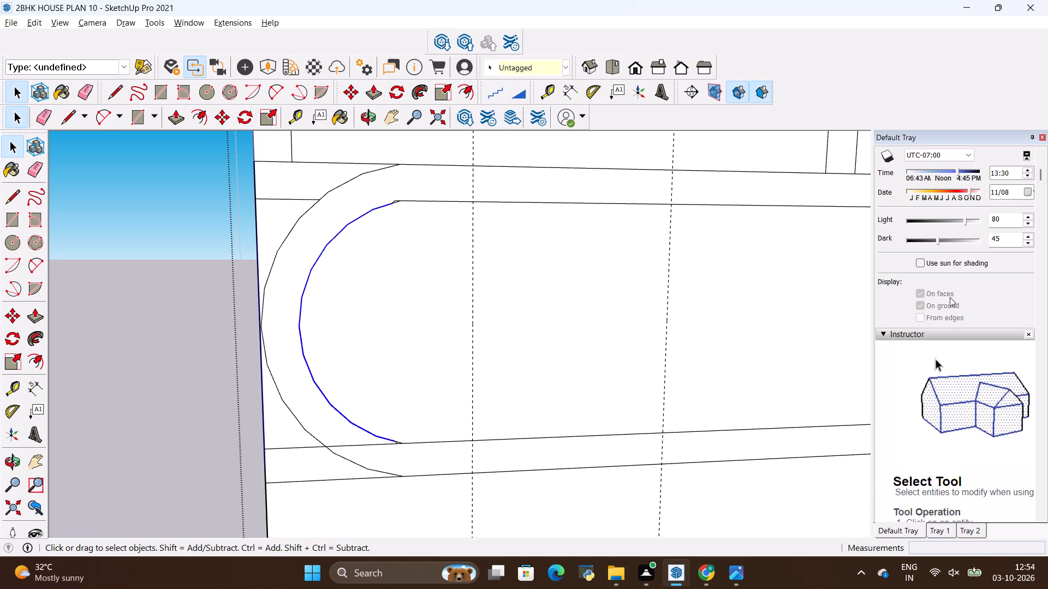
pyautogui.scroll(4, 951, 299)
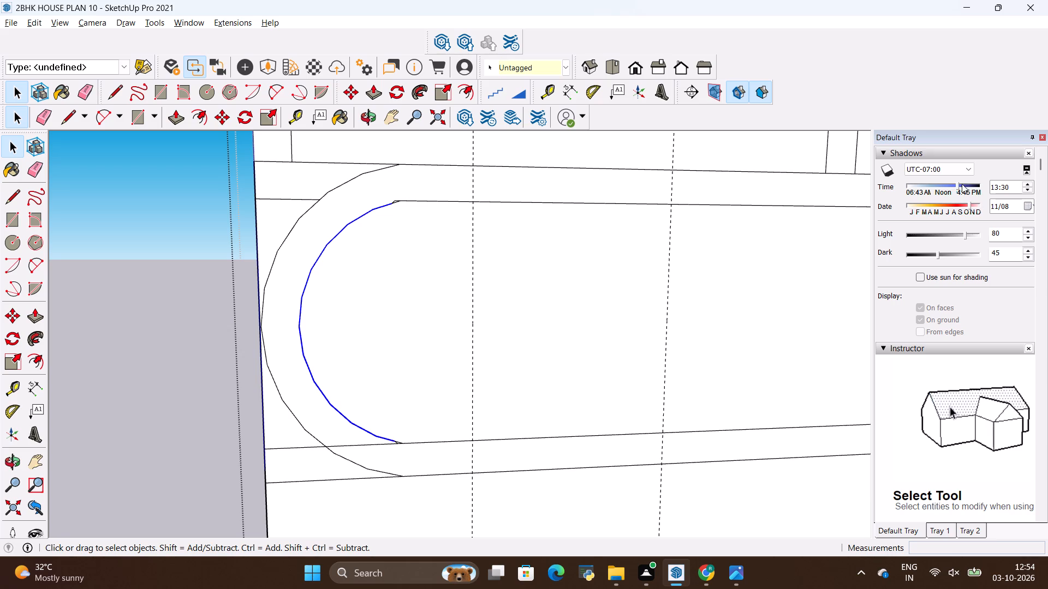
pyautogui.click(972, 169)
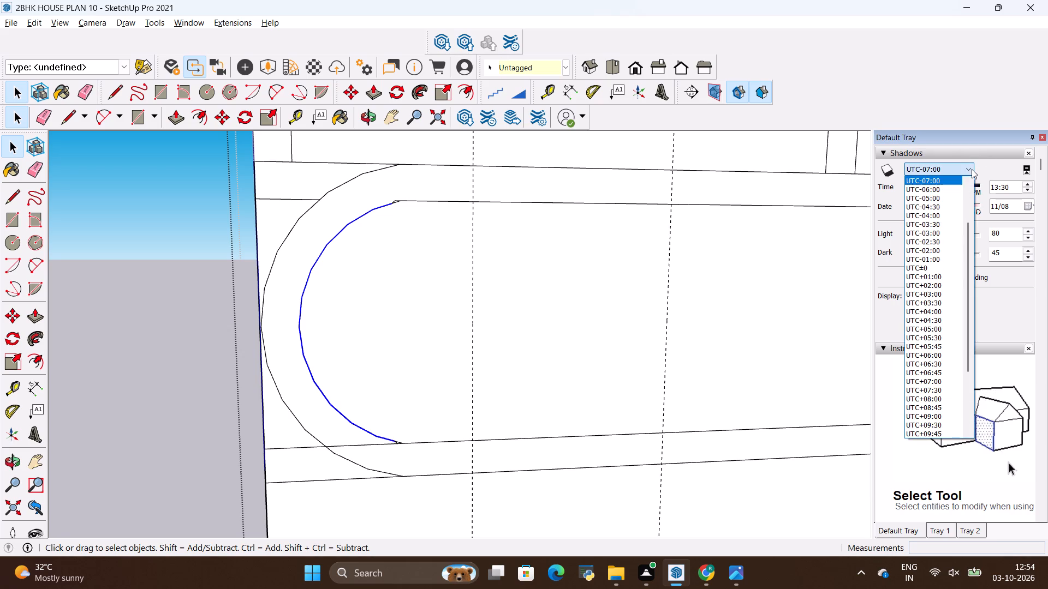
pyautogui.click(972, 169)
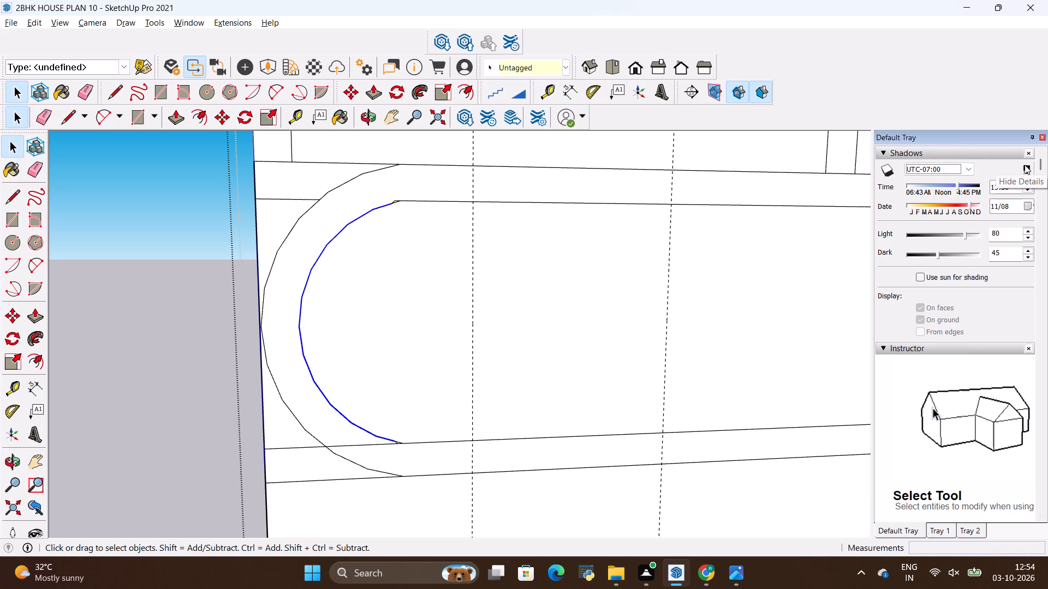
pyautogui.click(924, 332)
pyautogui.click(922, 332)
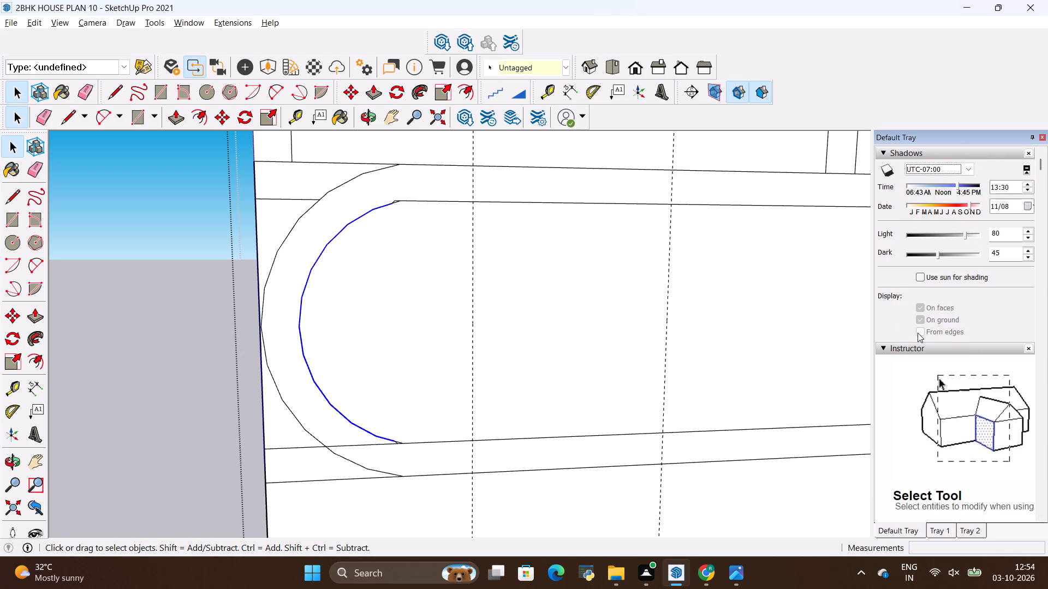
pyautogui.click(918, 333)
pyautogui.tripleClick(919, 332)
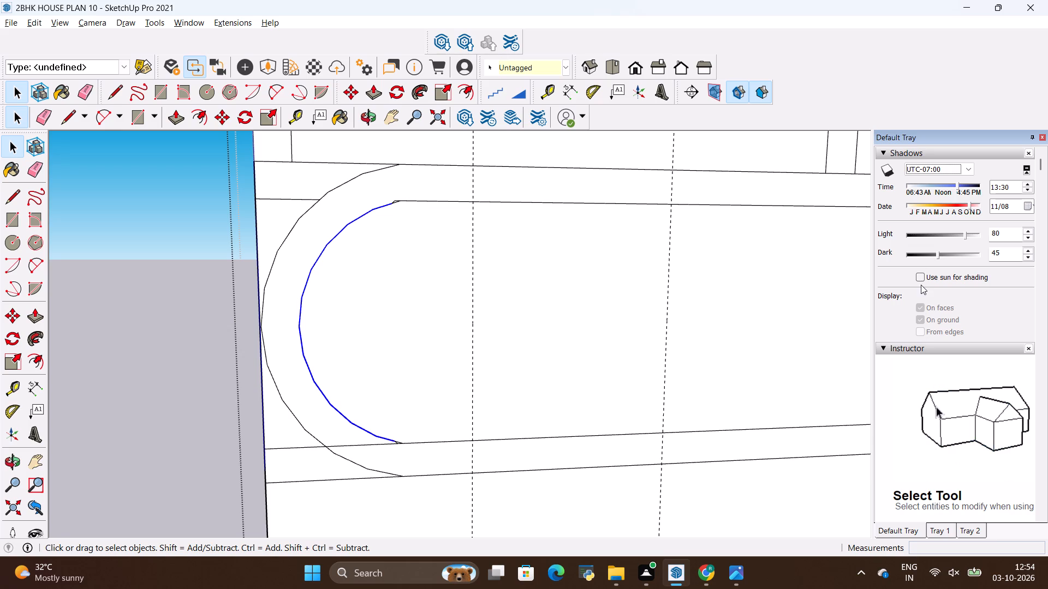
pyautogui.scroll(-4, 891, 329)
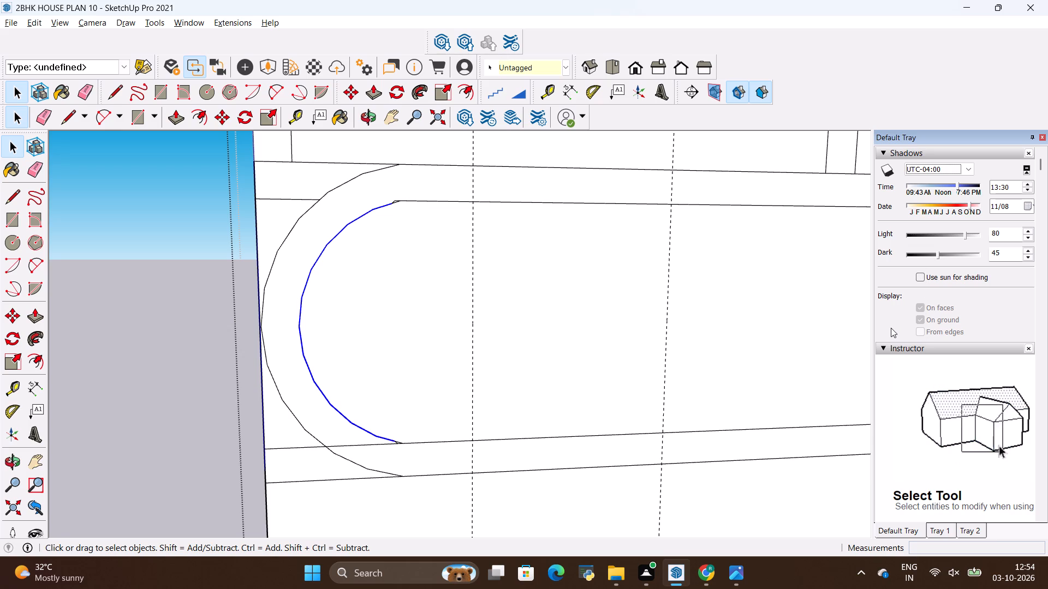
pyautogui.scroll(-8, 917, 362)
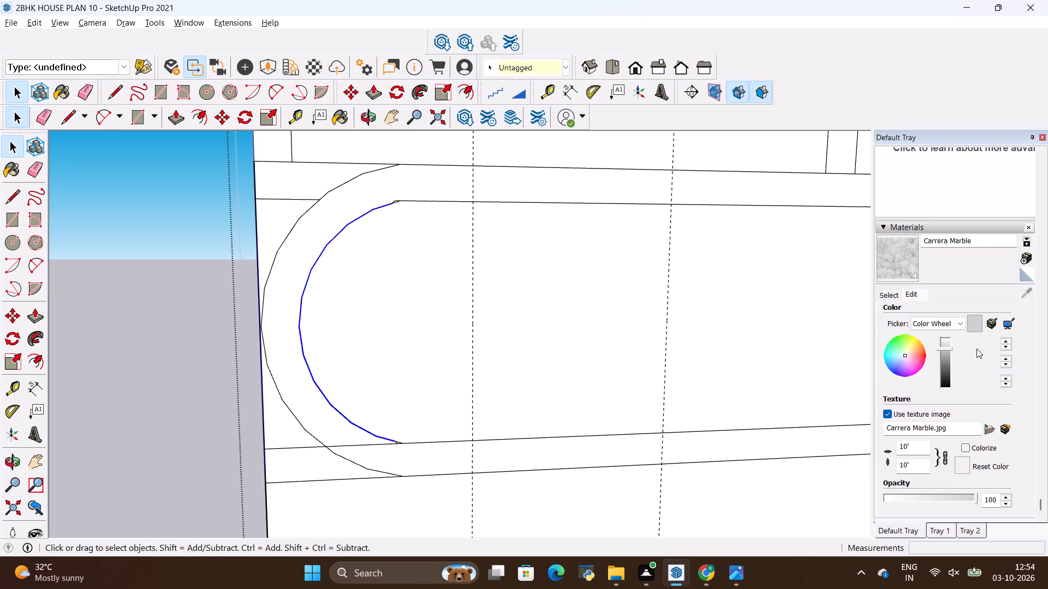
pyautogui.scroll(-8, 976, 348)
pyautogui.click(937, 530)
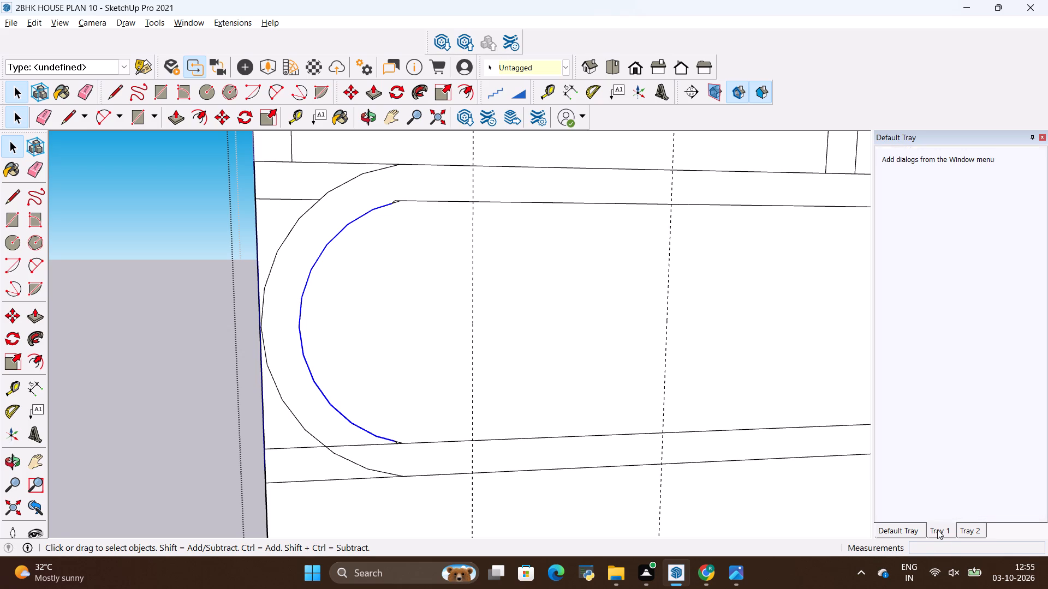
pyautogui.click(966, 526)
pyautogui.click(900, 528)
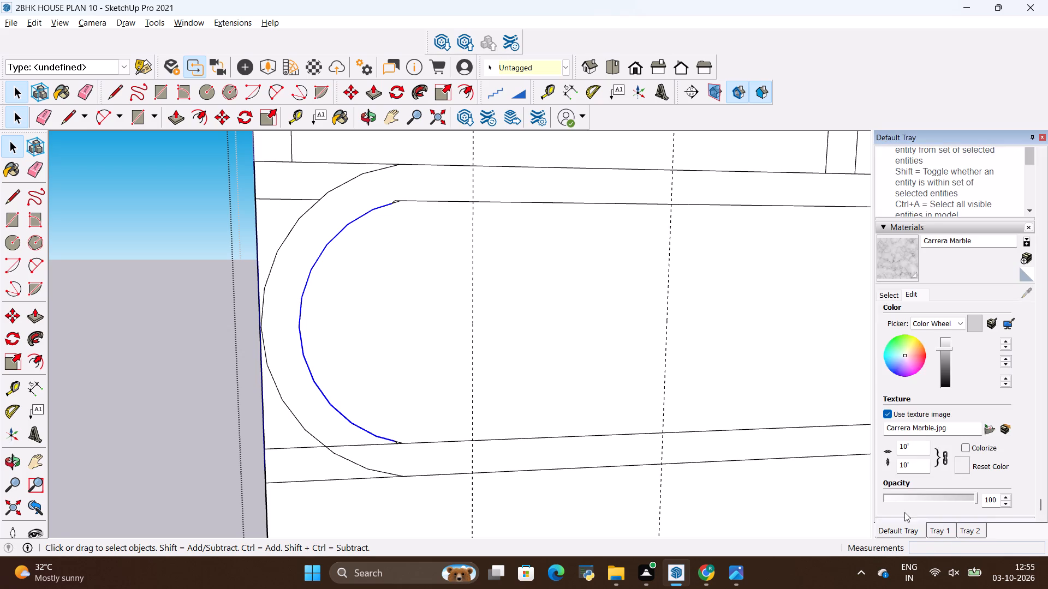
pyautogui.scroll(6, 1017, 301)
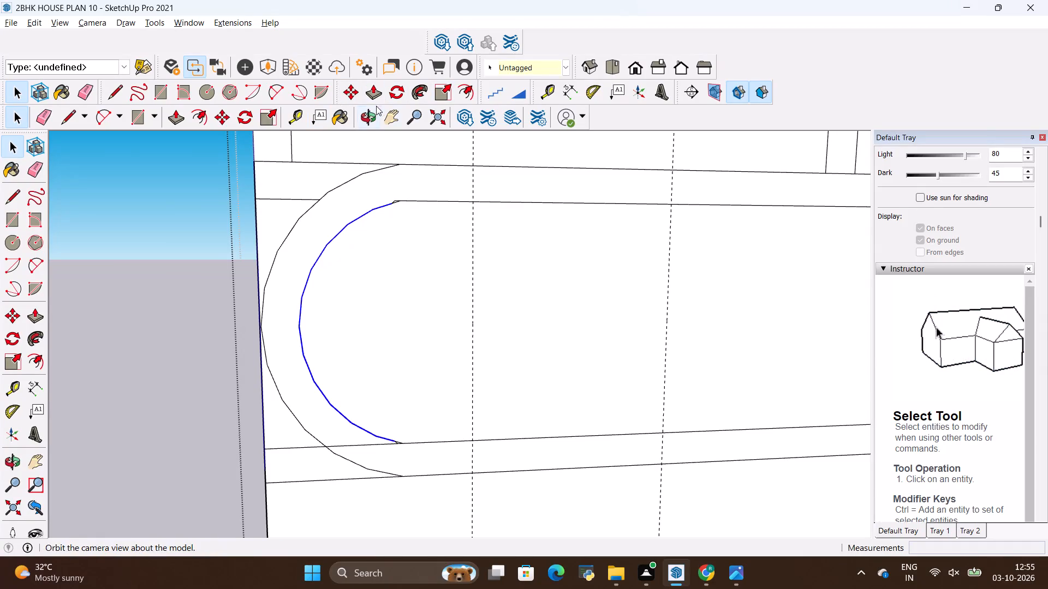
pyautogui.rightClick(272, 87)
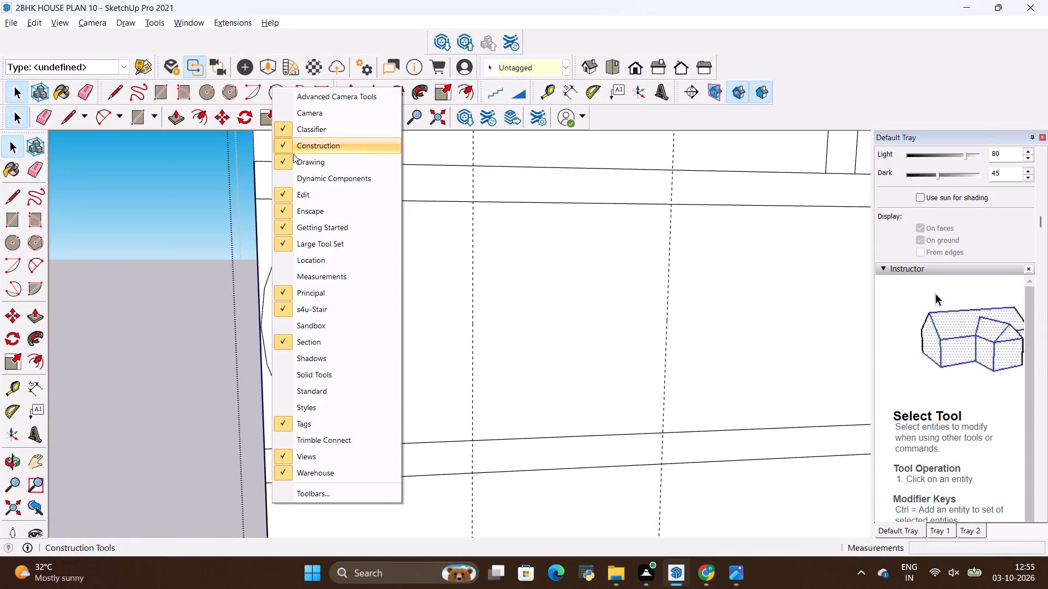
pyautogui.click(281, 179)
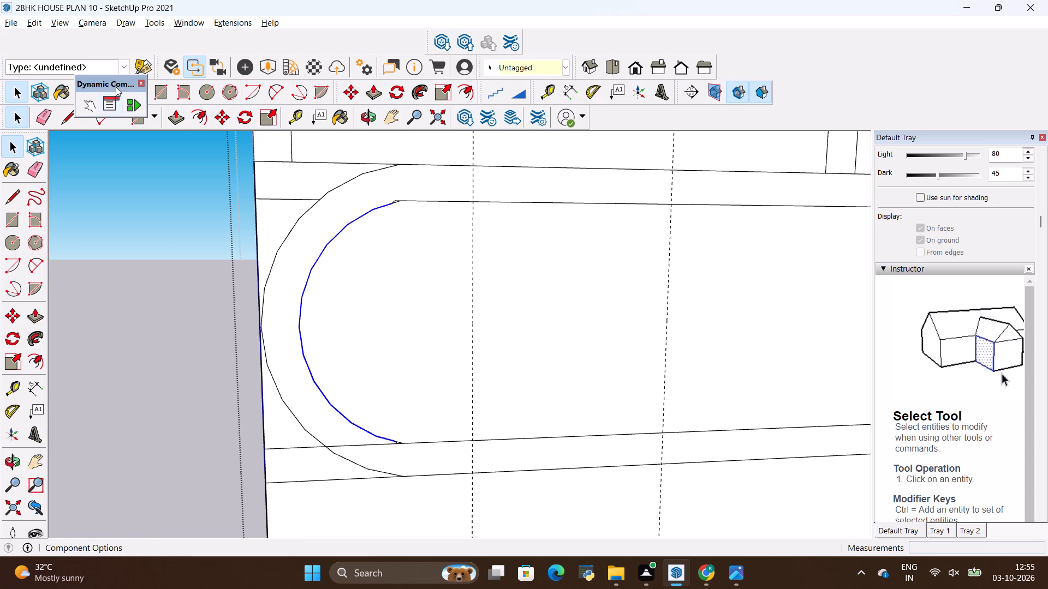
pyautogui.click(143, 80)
# Turn on the Measurements and Standard toolbars.
pyautogui.rightClick(253, 81)
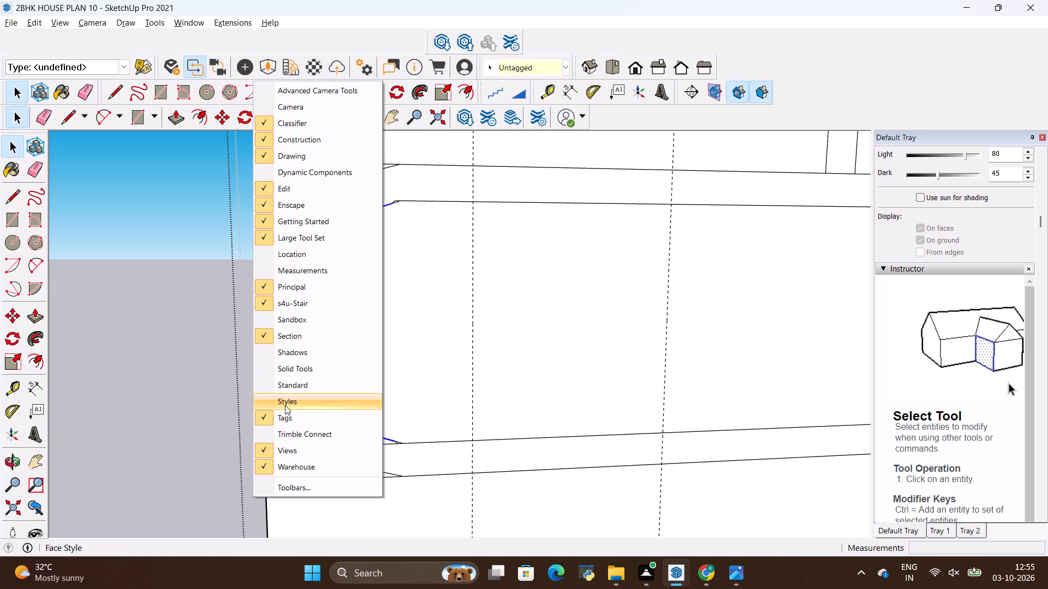
pyautogui.click(264, 484)
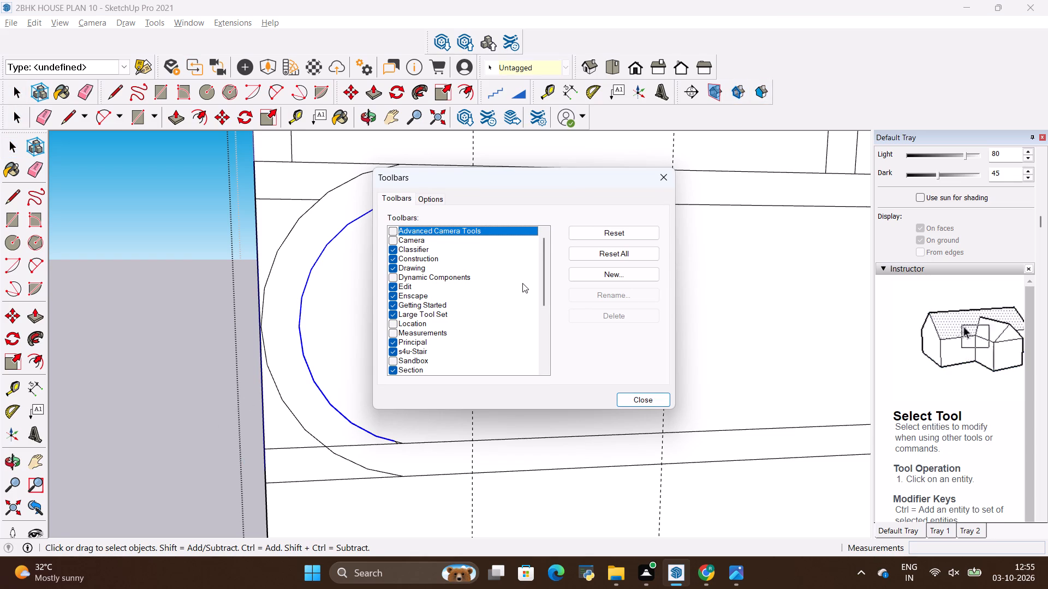
pyautogui.click(395, 279)
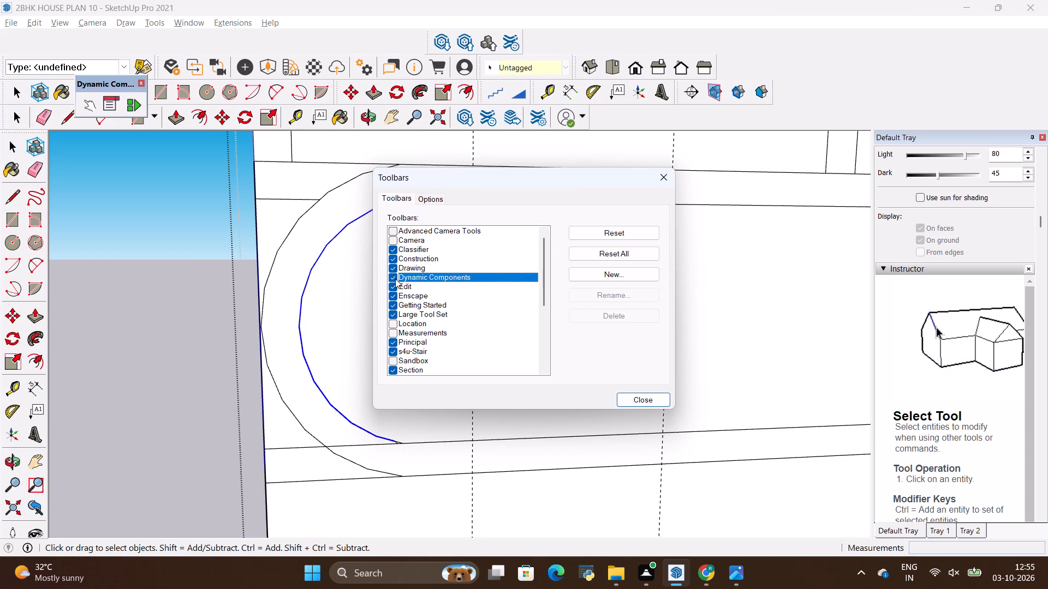
pyautogui.click(395, 279)
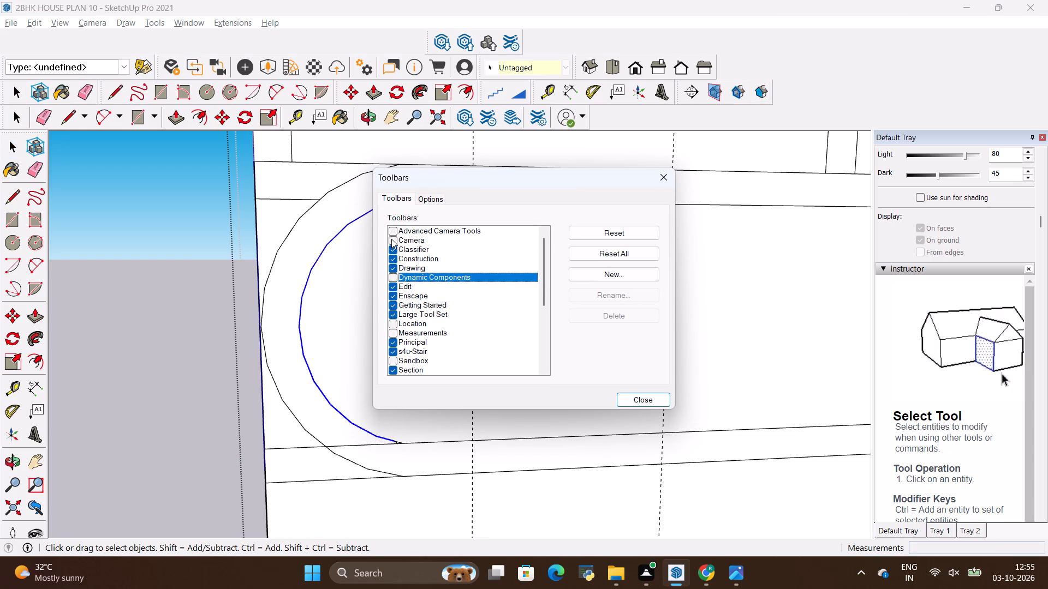
pyautogui.click(390, 333)
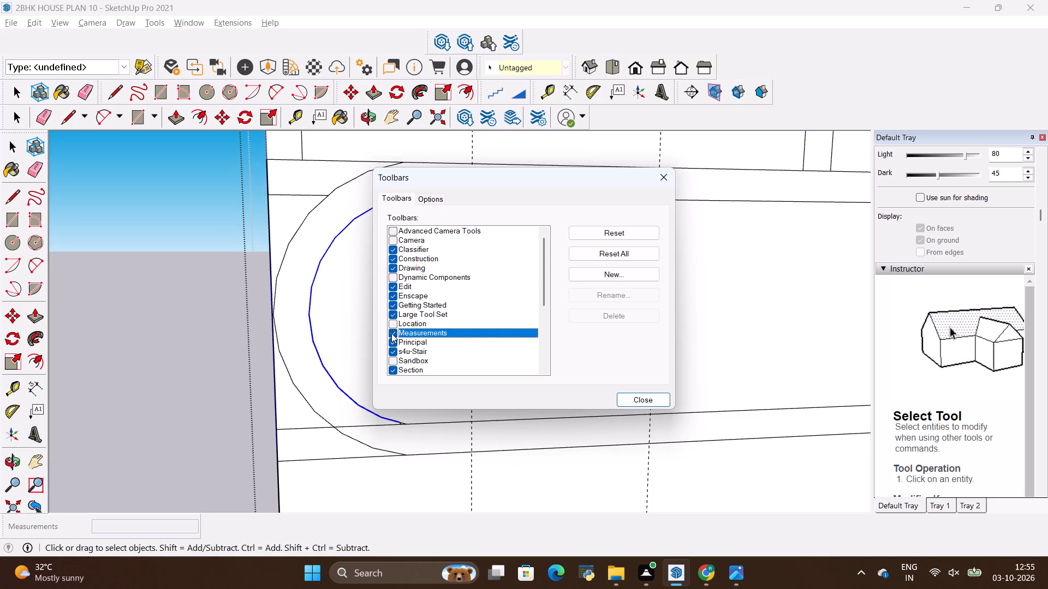
pyautogui.scroll(-1, 436, 298)
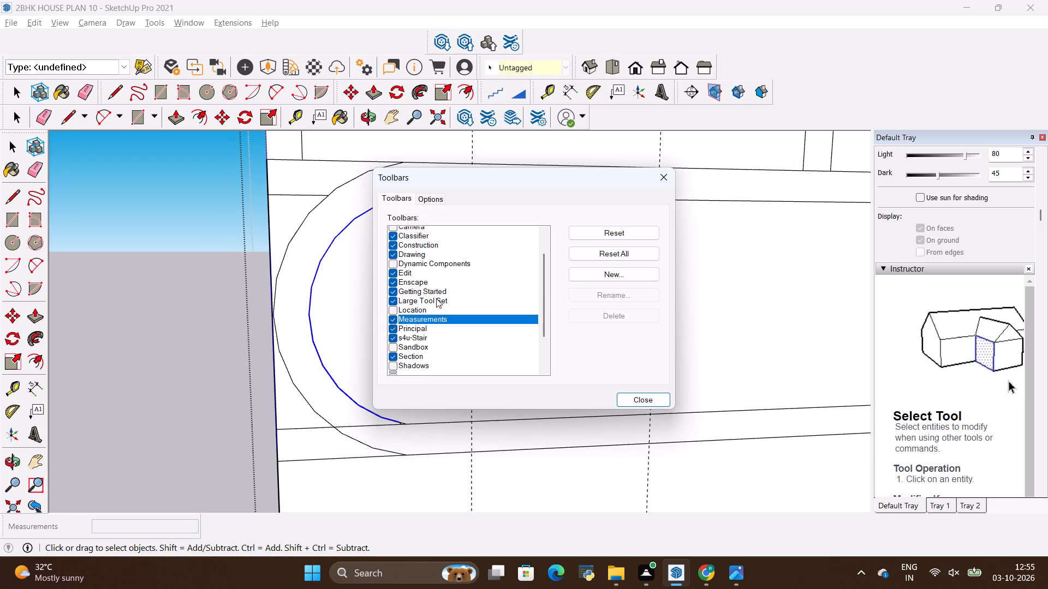
pyautogui.scroll(-1, 436, 298)
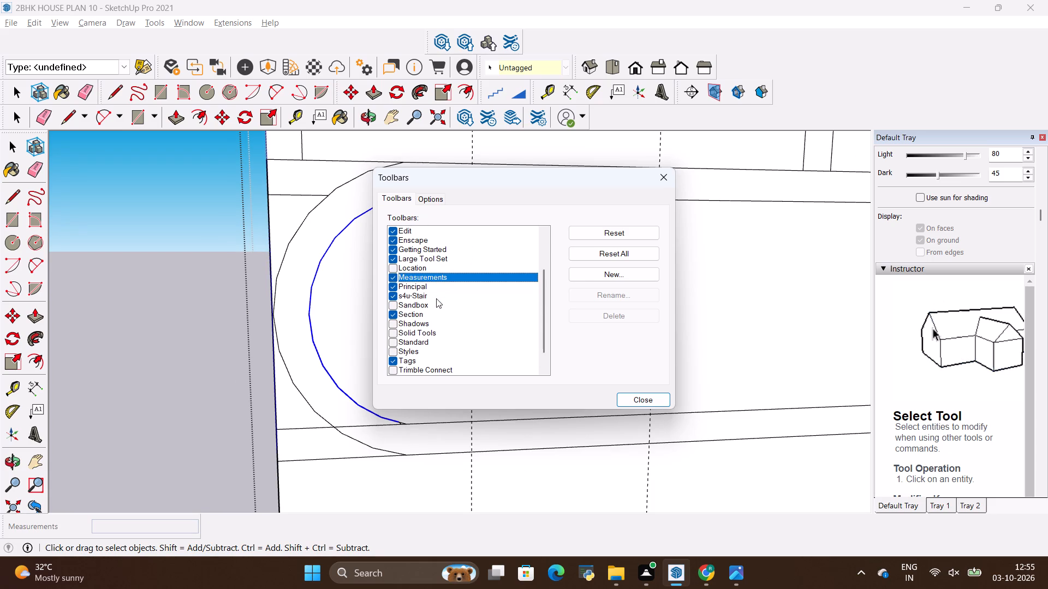
pyautogui.click(392, 305)
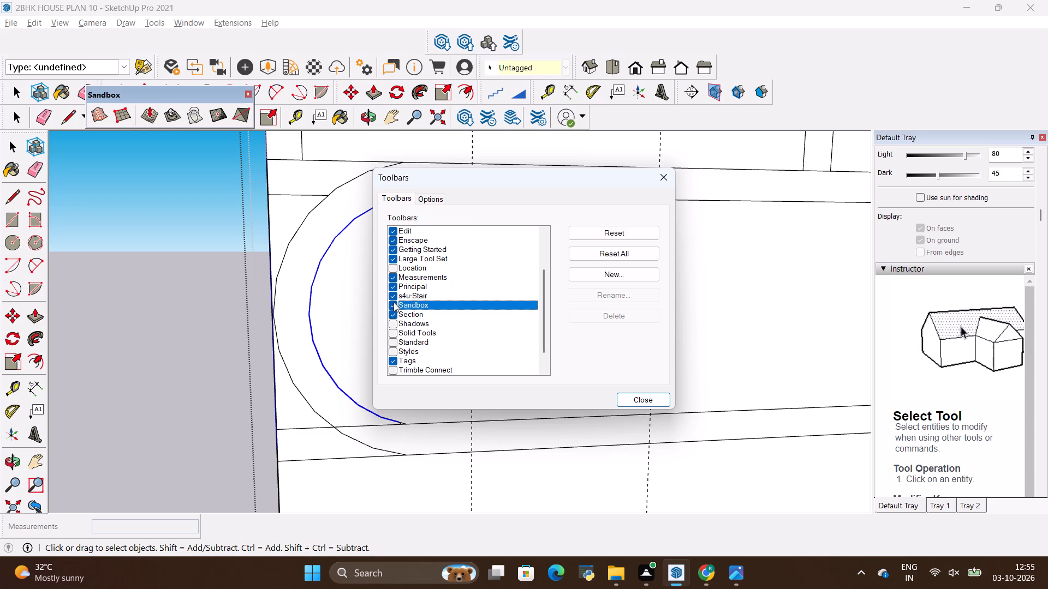
pyautogui.click(394, 302)
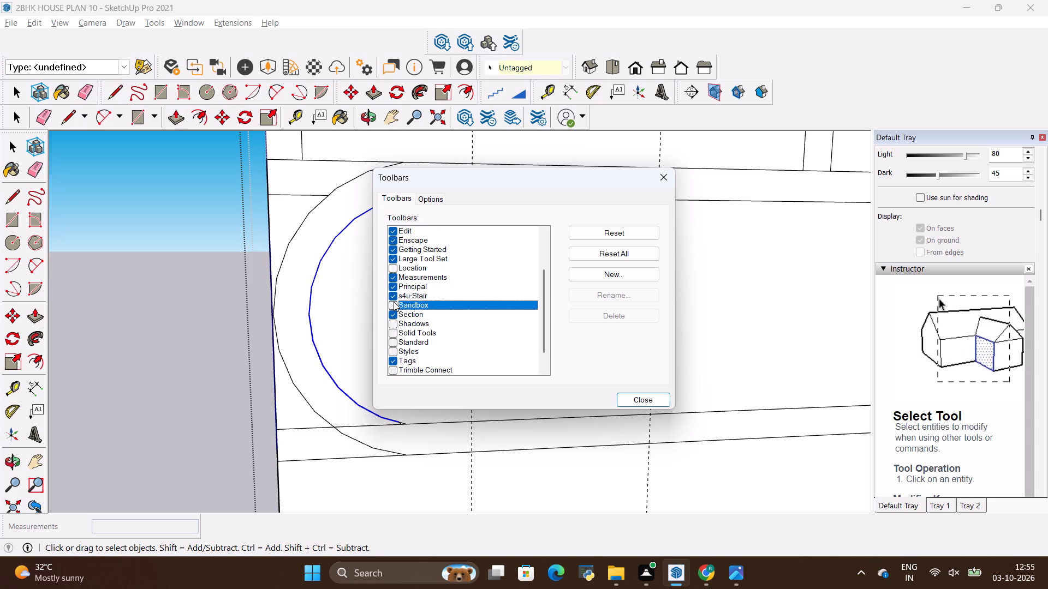
pyautogui.scroll(-1, 394, 302)
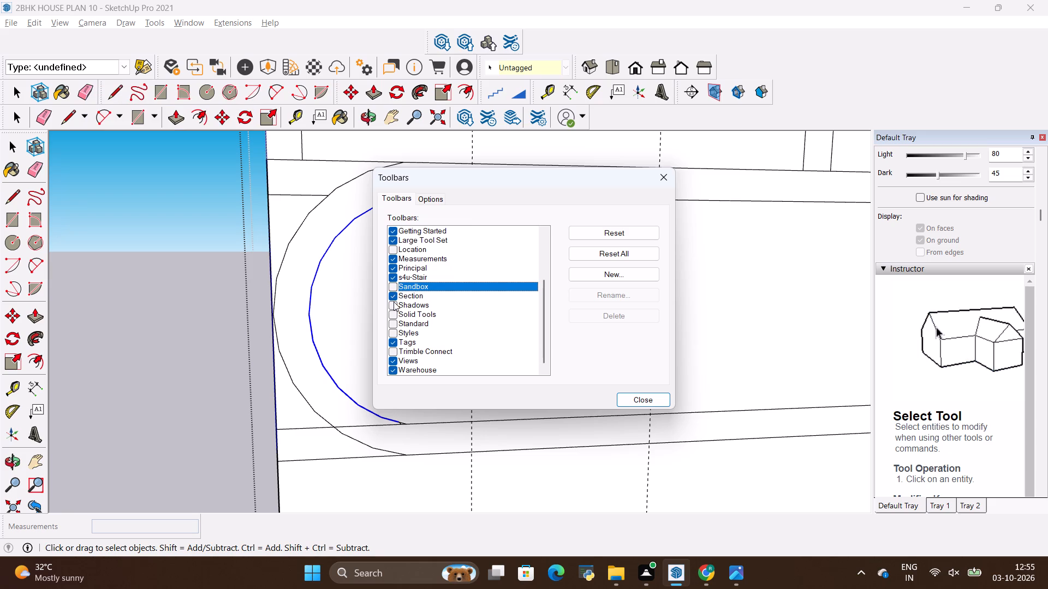
pyautogui.click(395, 322)
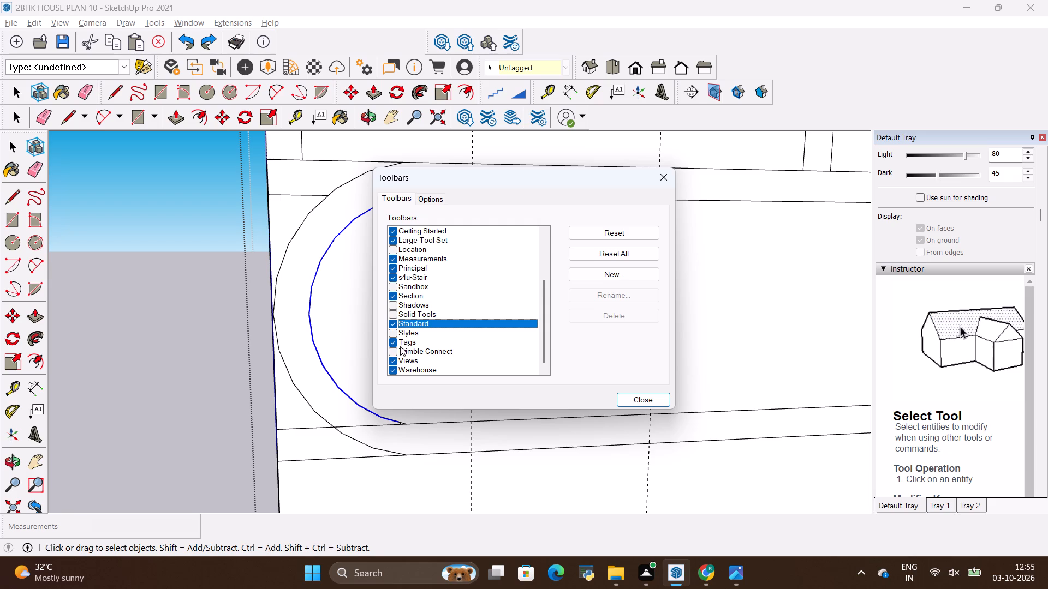
pyautogui.scroll(-2, 402, 345)
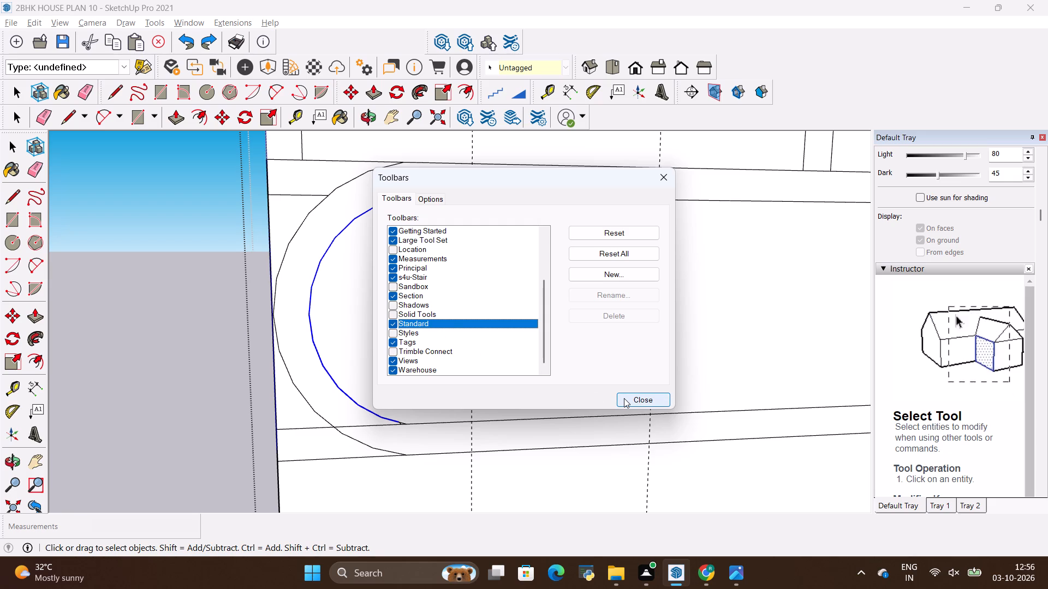
pyautogui.click(624, 398)
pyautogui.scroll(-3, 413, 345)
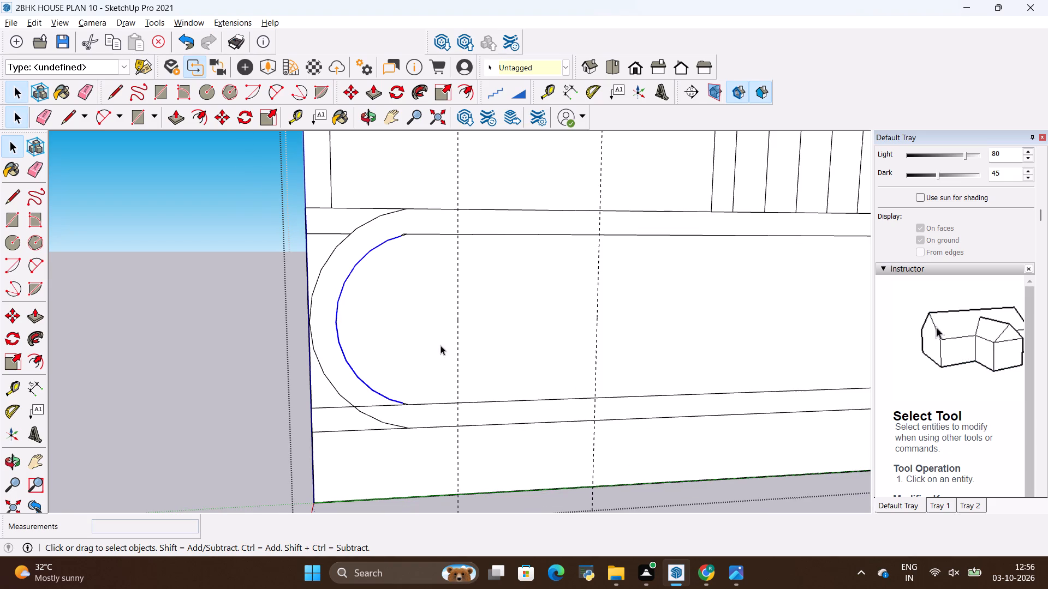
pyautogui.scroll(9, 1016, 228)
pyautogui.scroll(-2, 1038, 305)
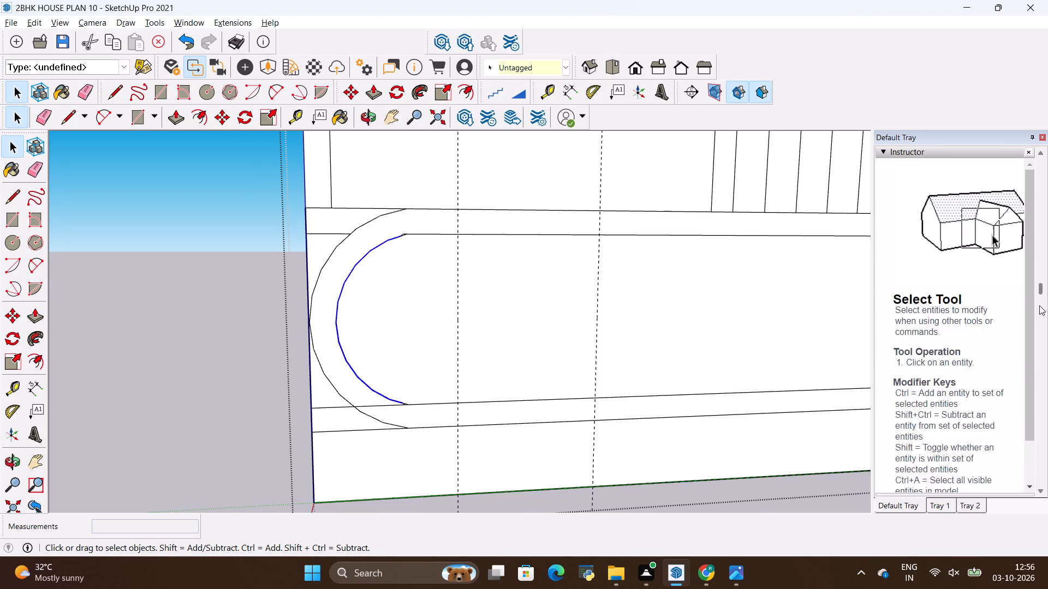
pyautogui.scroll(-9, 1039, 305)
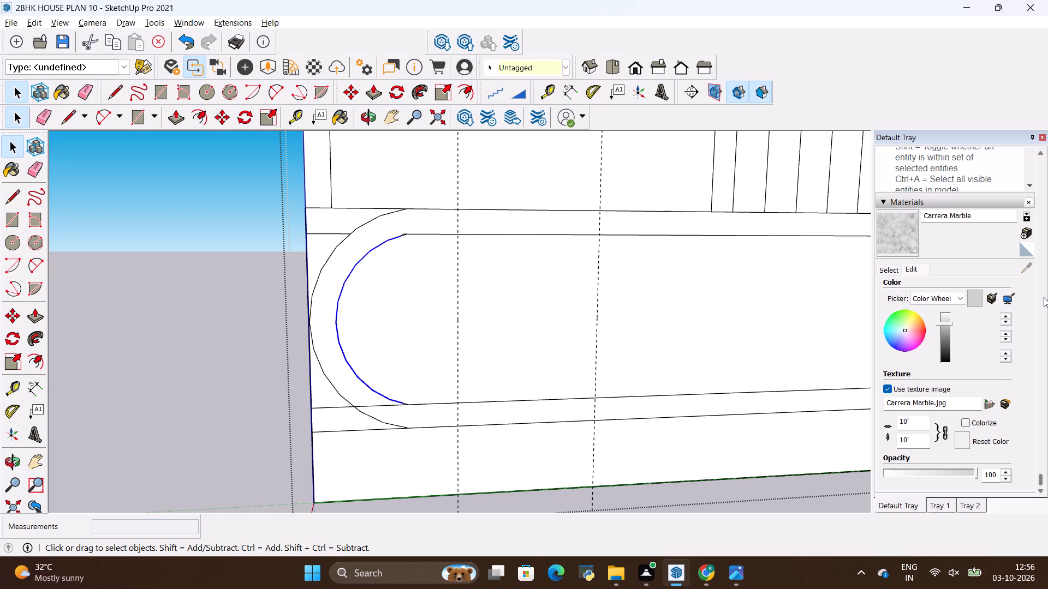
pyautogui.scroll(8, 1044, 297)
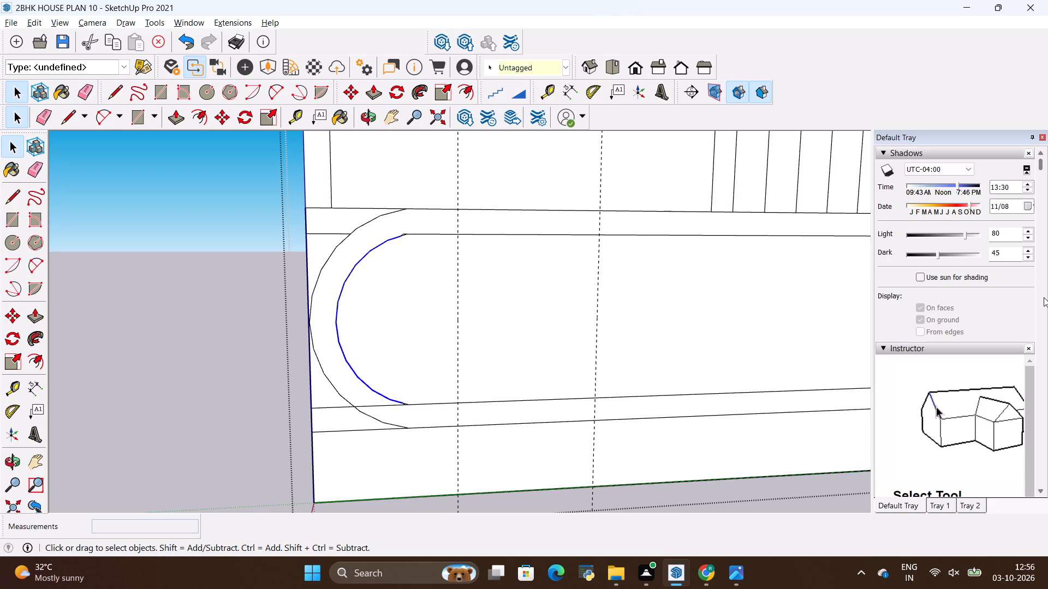
# Deselect the console's inner arc and leave the panel group's editing mode.
pyautogui.press('space')
pyautogui.click(257, 391)
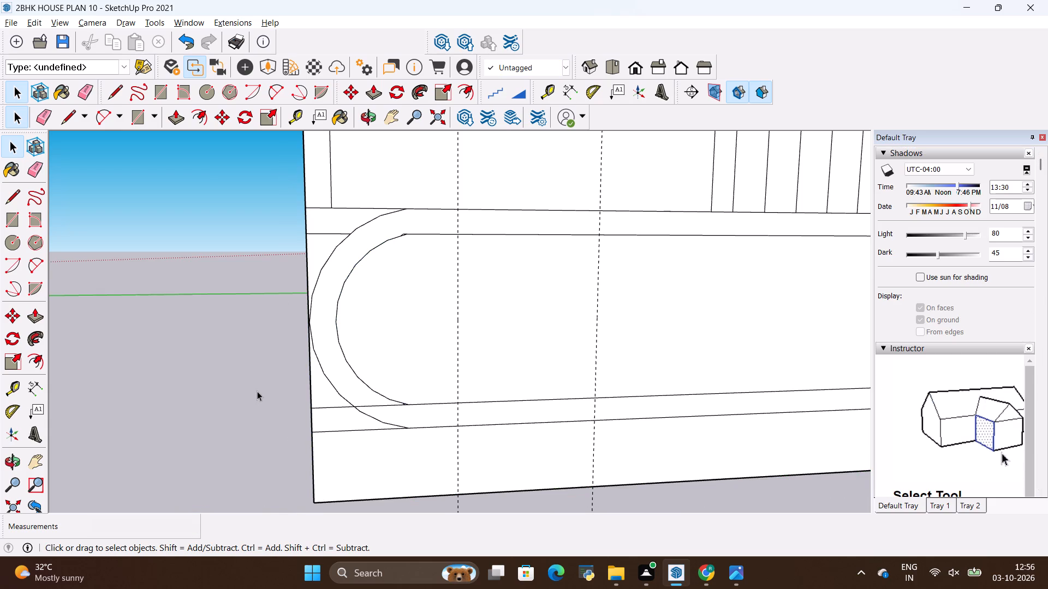
# Compare the console's outline with the reference image.
pyautogui.scroll(-3, 290, 353)
pyautogui.scroll(-10, 303, 302)
pyautogui.scroll(-3, 393, 352)
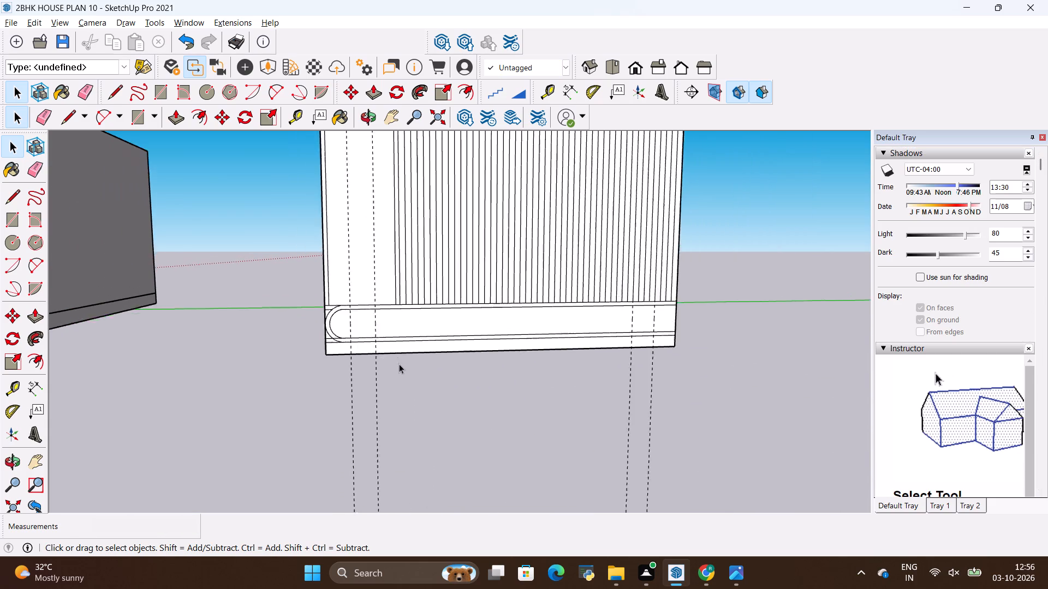
pyautogui.scroll(-2, 399, 364)
pyautogui.scroll(13, 352, 318)
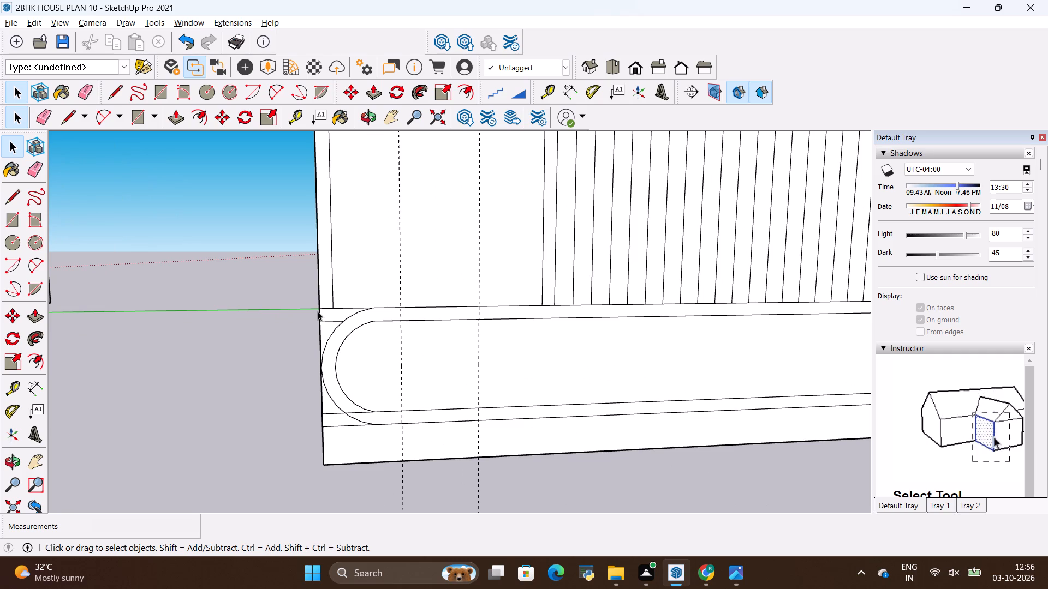
pyautogui.hotkey('alt', 'Tab')
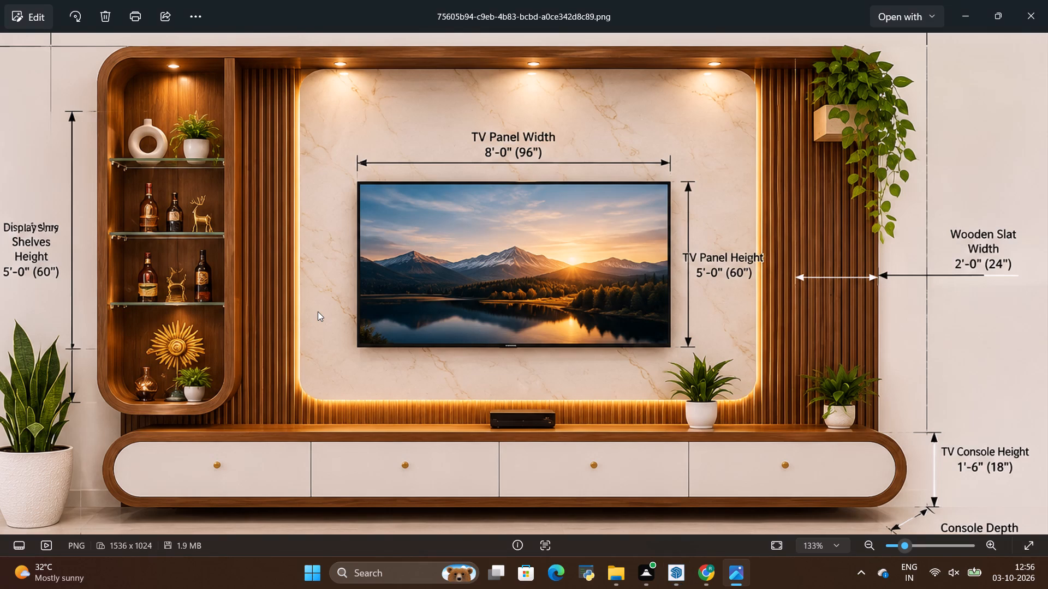
pyautogui.hotkey('alt', 'Tab')
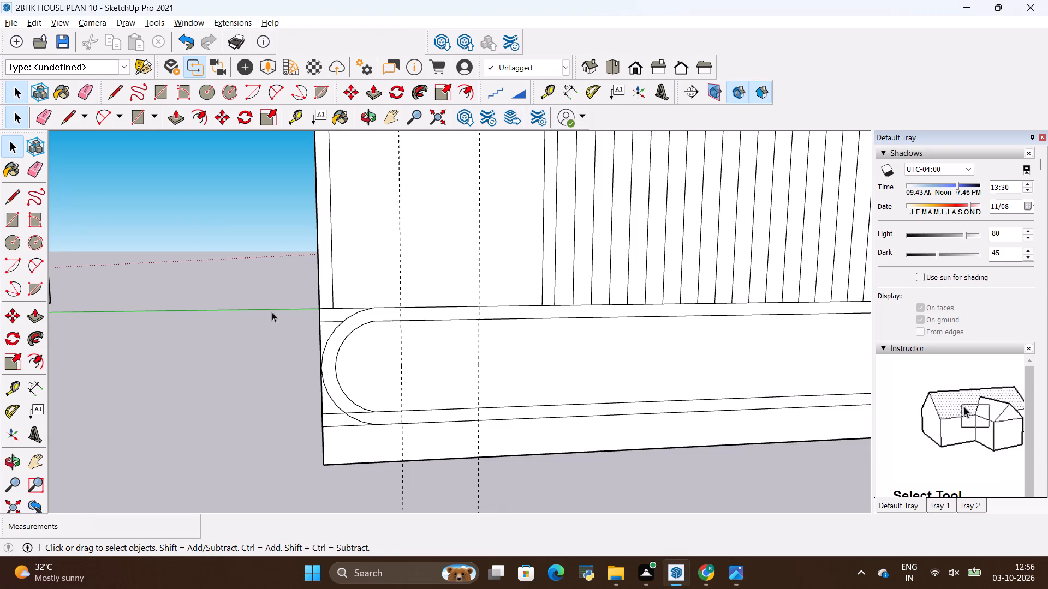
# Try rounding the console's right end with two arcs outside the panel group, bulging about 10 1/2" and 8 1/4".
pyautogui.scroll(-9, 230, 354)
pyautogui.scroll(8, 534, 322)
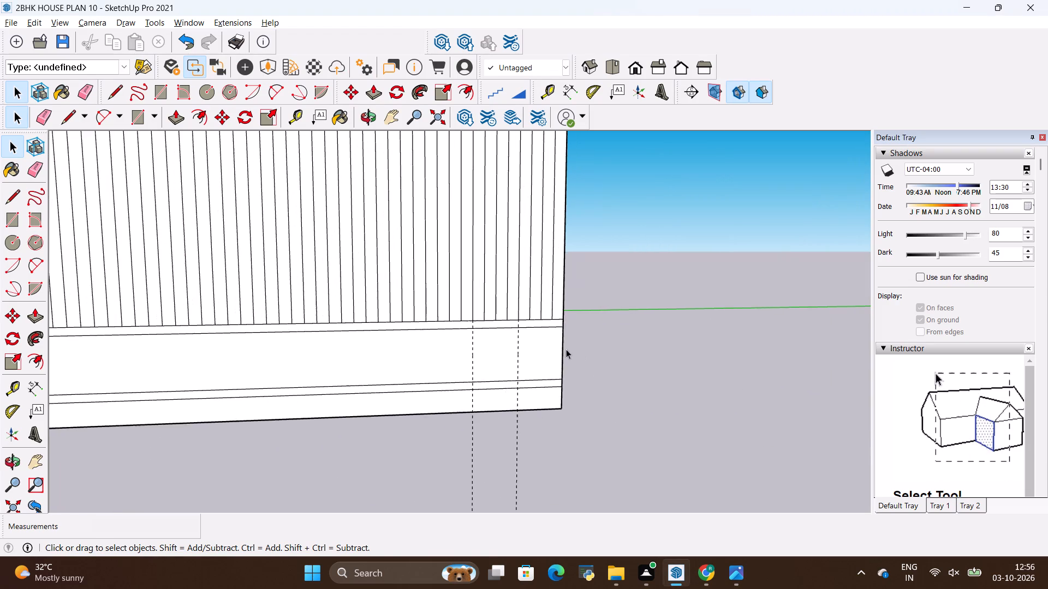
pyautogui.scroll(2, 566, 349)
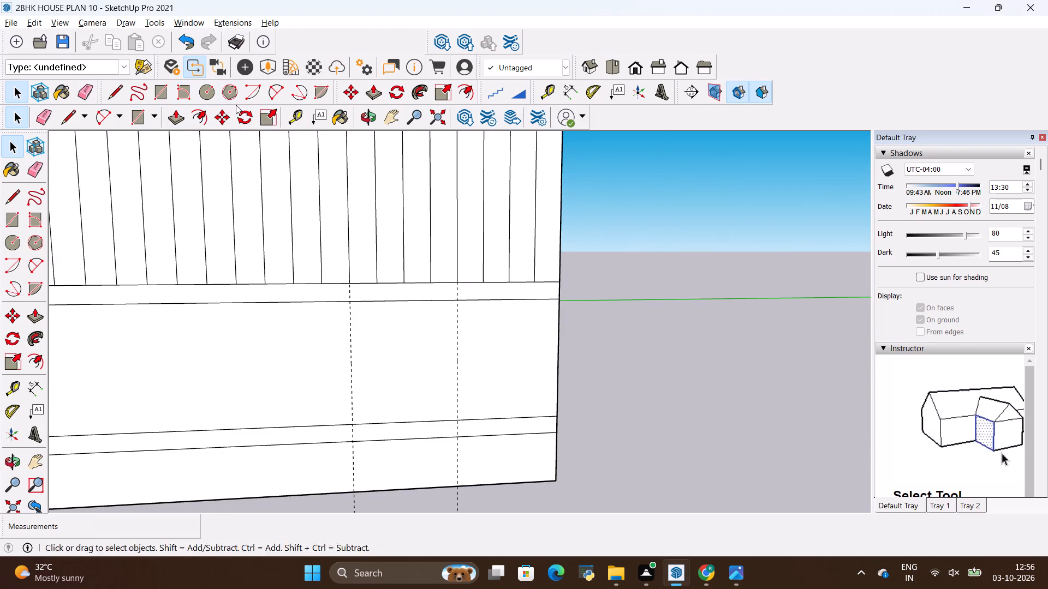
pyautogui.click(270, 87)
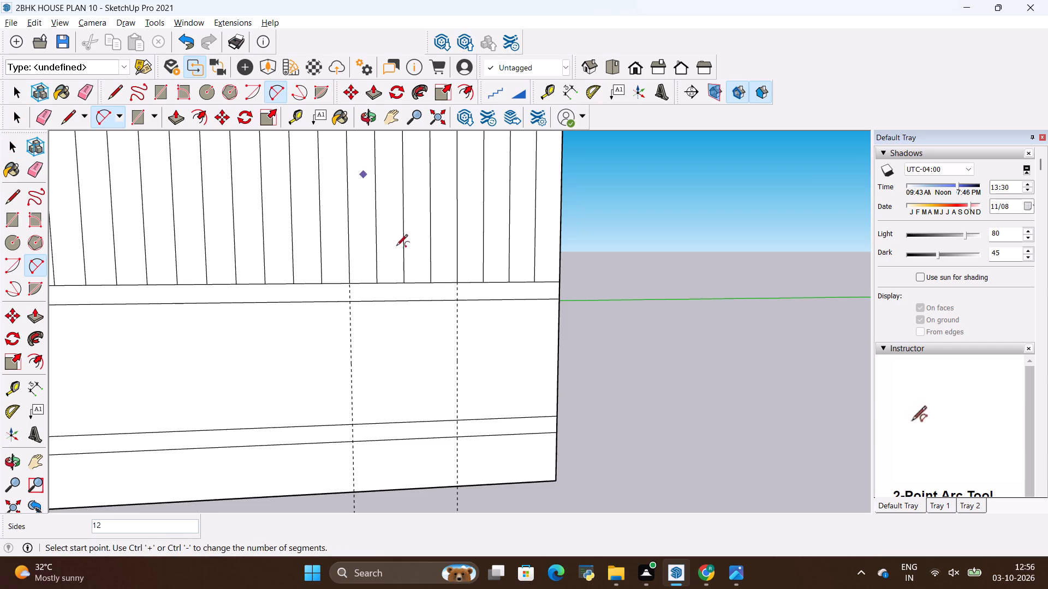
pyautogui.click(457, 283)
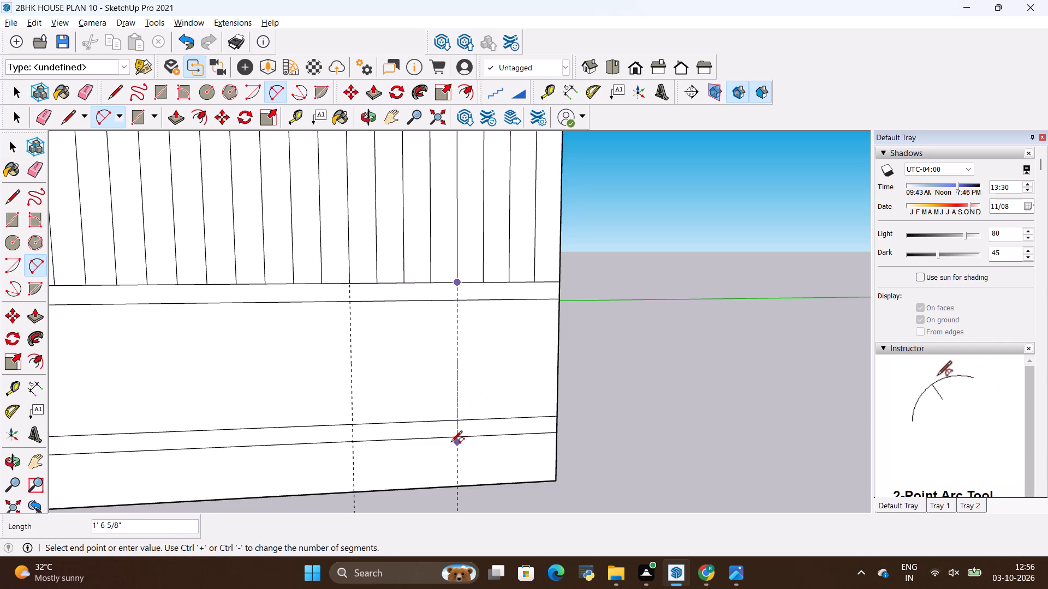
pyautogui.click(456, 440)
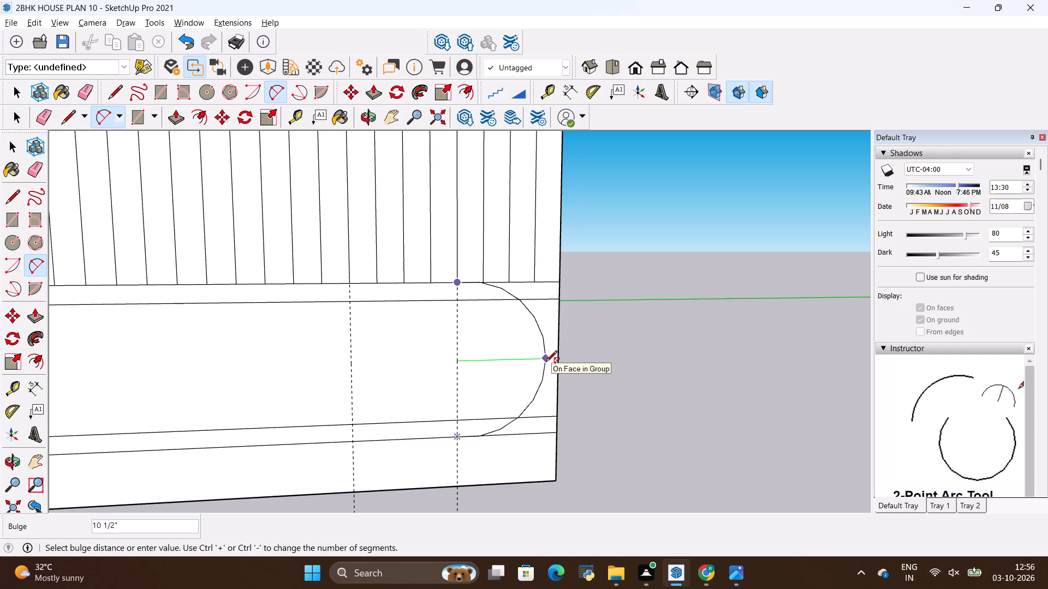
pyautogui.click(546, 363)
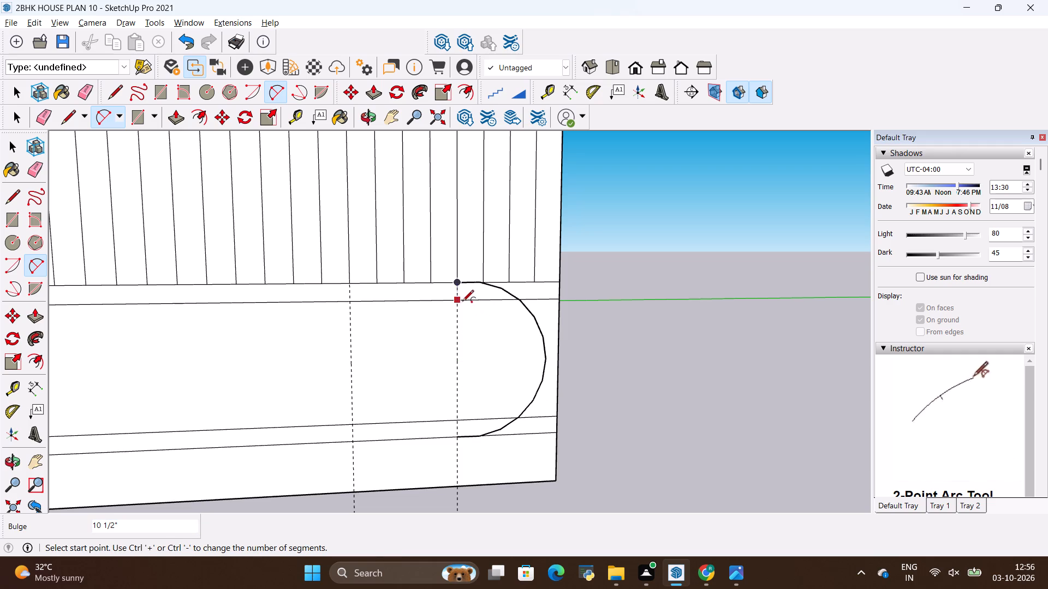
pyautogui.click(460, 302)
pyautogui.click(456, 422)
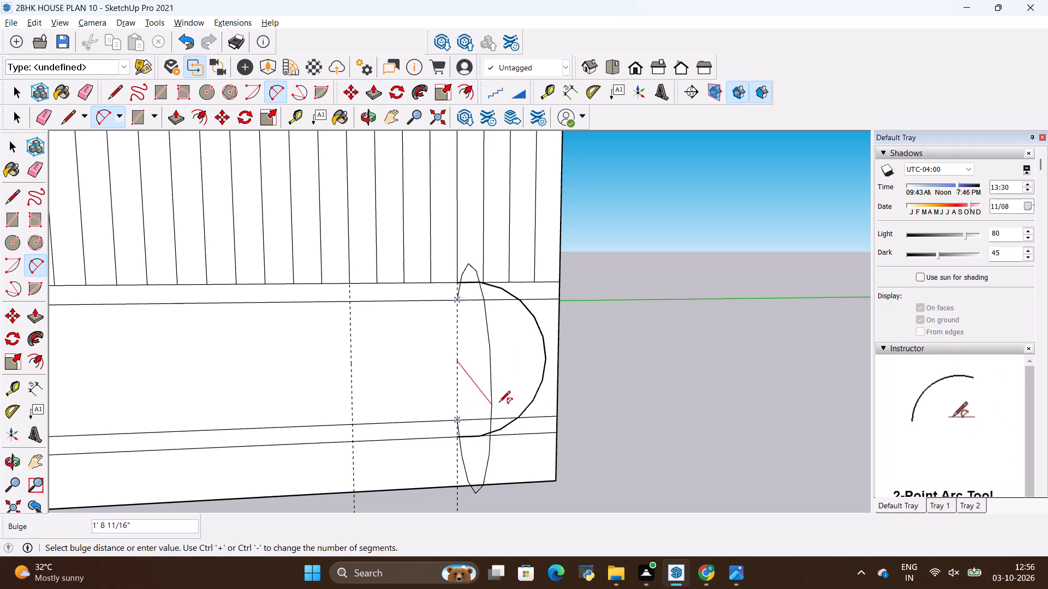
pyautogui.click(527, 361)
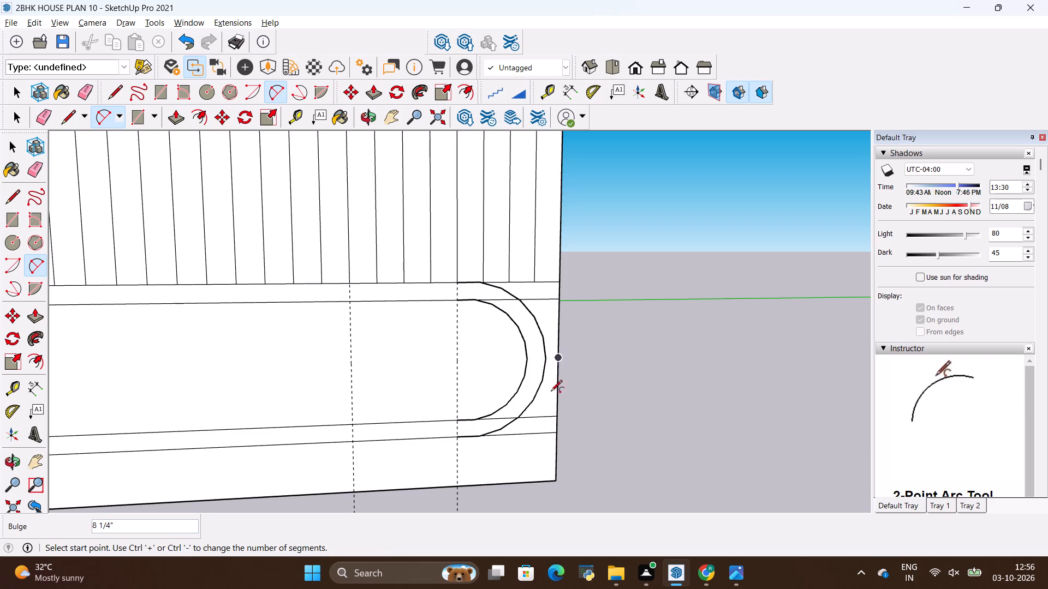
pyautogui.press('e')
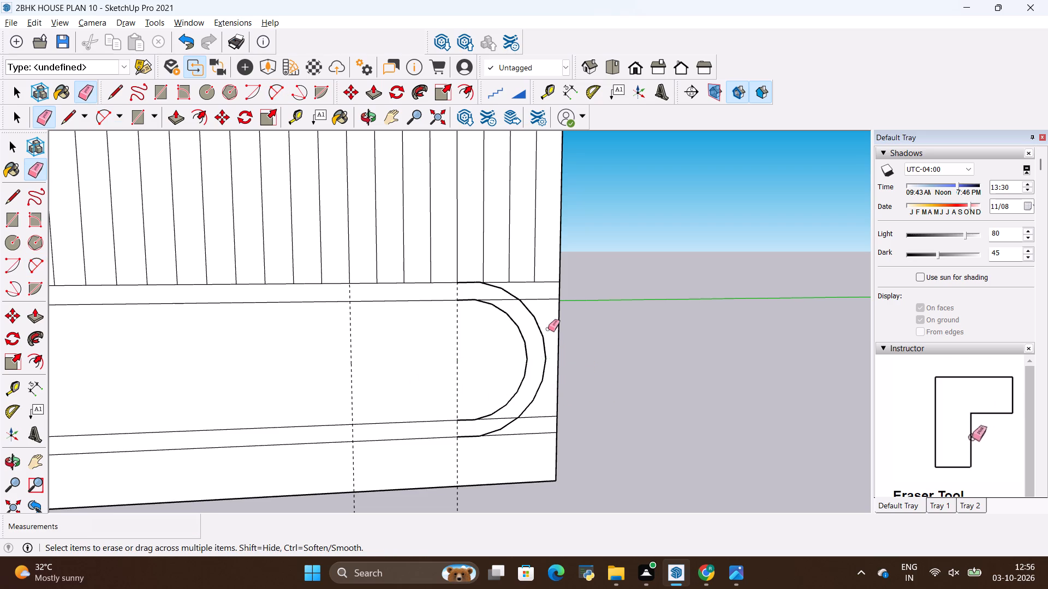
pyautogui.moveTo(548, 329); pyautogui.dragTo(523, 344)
# Inside the panel group, draw outer and inner arcs at the console's right end, bulging about 10 5/16" and 8 3/16".
pyautogui.press('space')
pyautogui.doubleClick(516, 345)
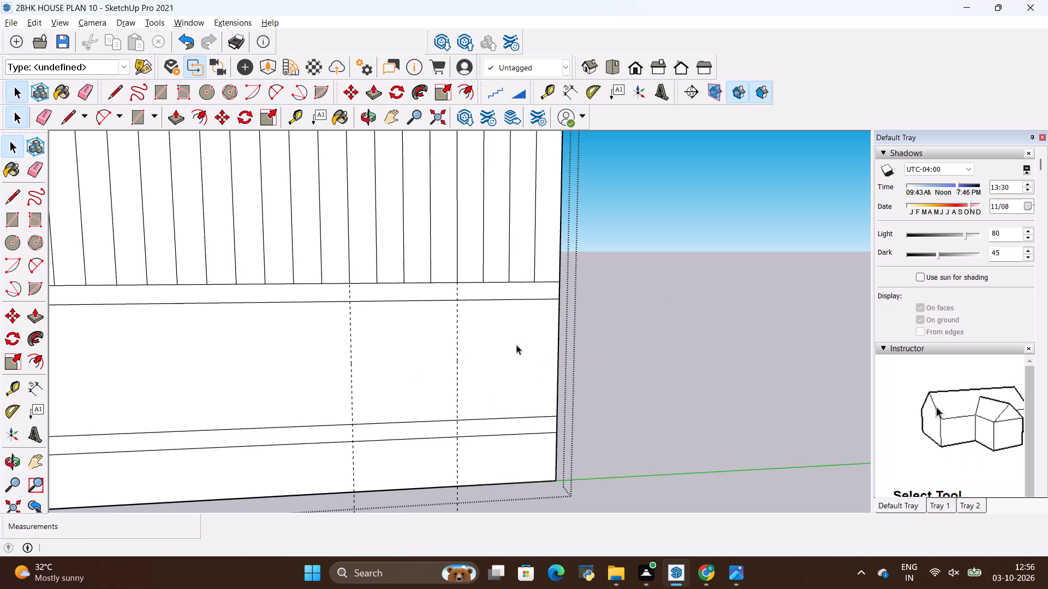
pyautogui.click(268, 85)
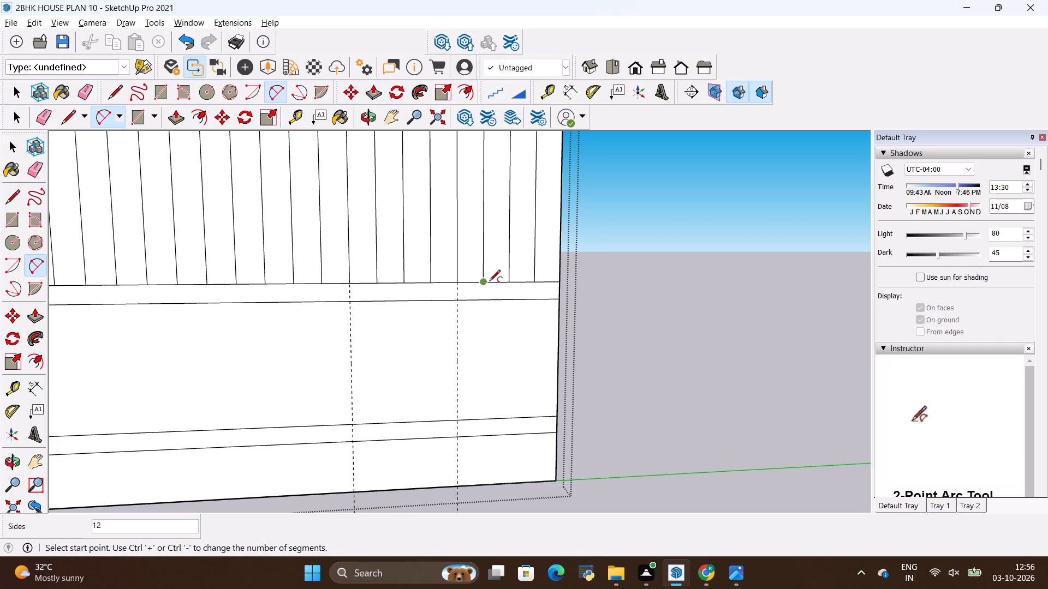
pyautogui.click(458, 284)
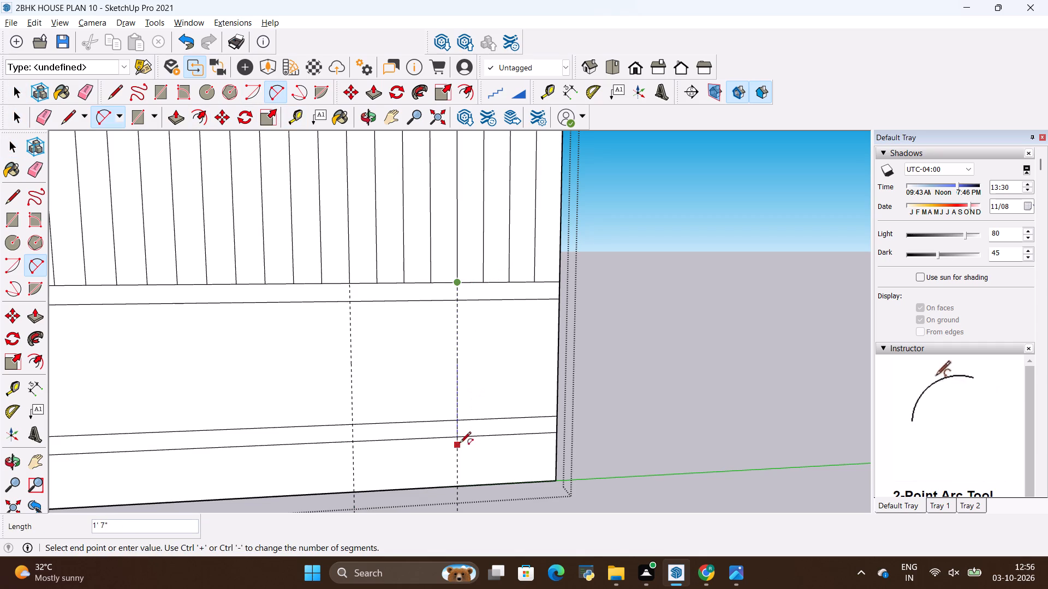
pyautogui.click(456, 439)
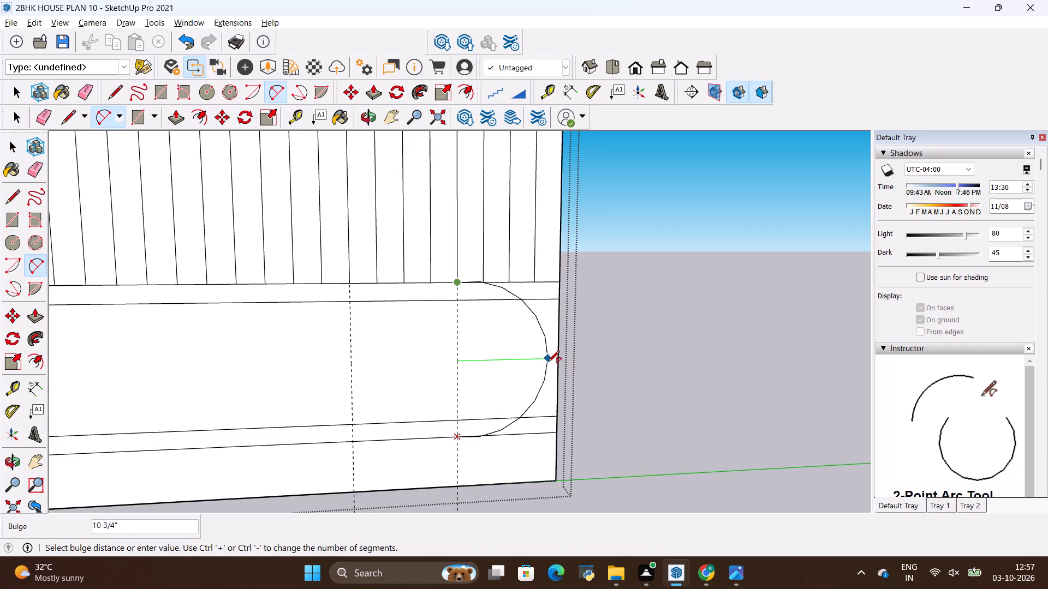
pyautogui.click(544, 363)
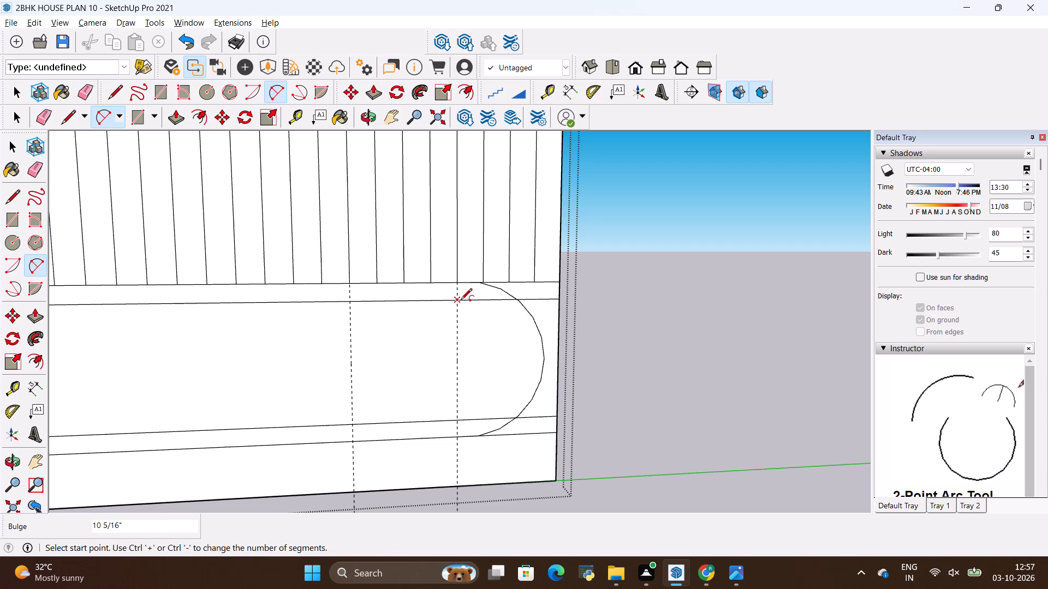
pyautogui.click(461, 300)
pyautogui.click(457, 419)
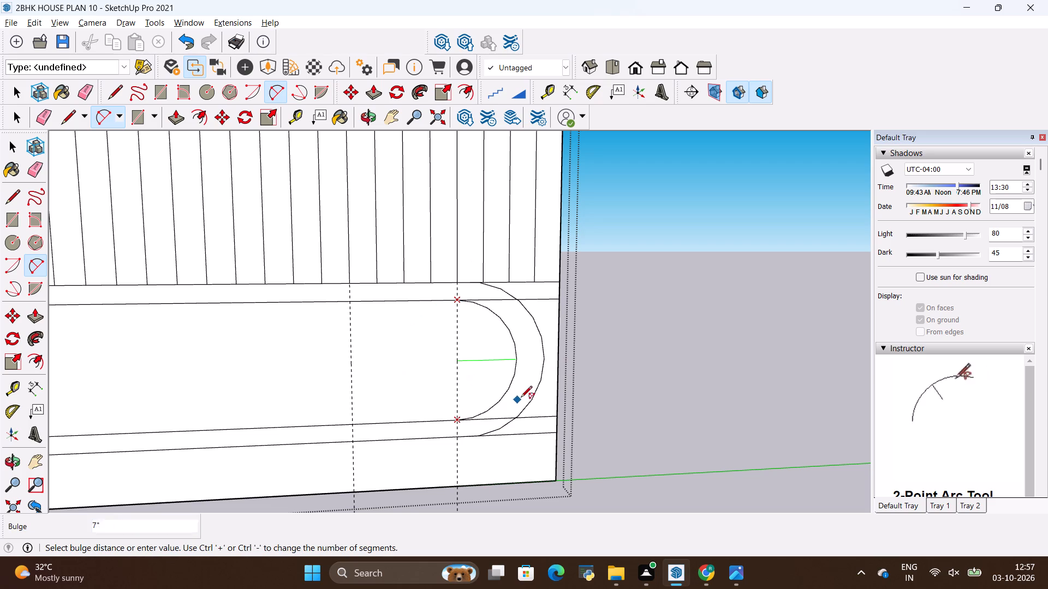
pyautogui.click(526, 370)
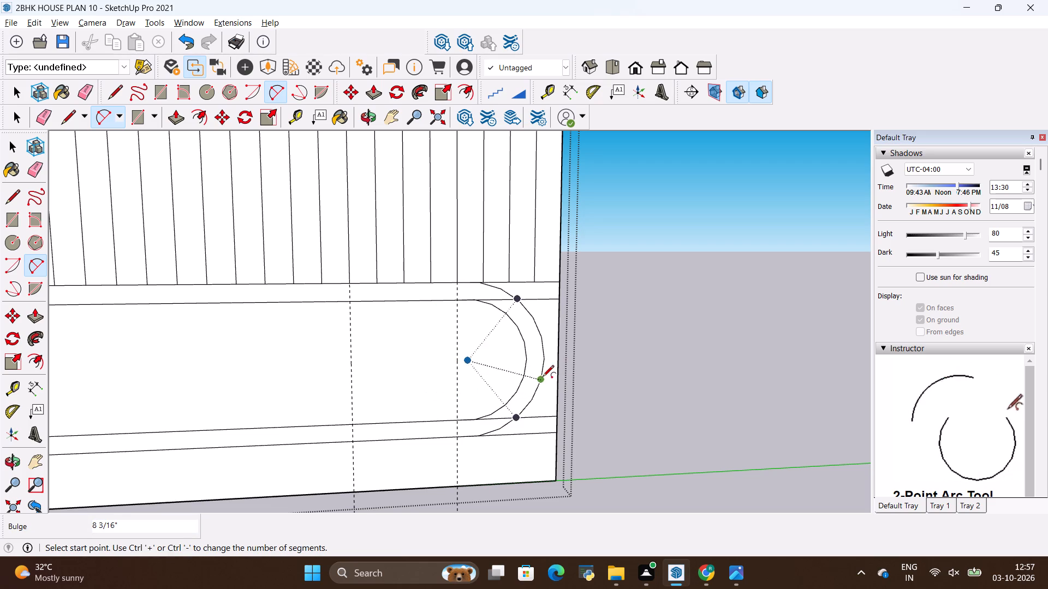
# Erase the inner border lines running past the inner arc at the console's right end, plus the two vertical guides there.
pyautogui.press('e')
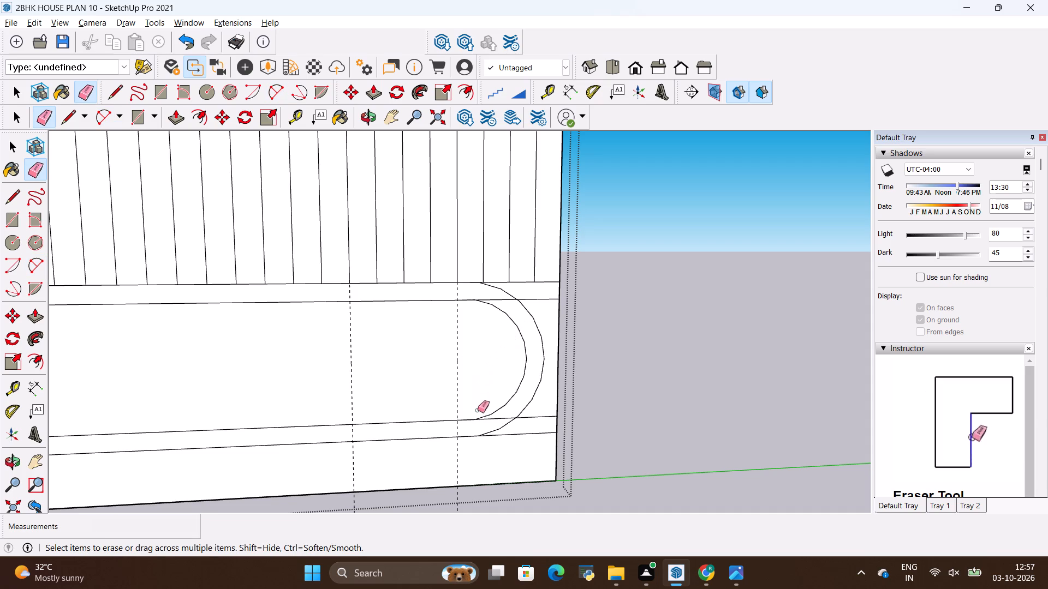
pyautogui.scroll(6, 499, 421)
pyautogui.moveTo(503, 407); pyautogui.dragTo(498, 425)
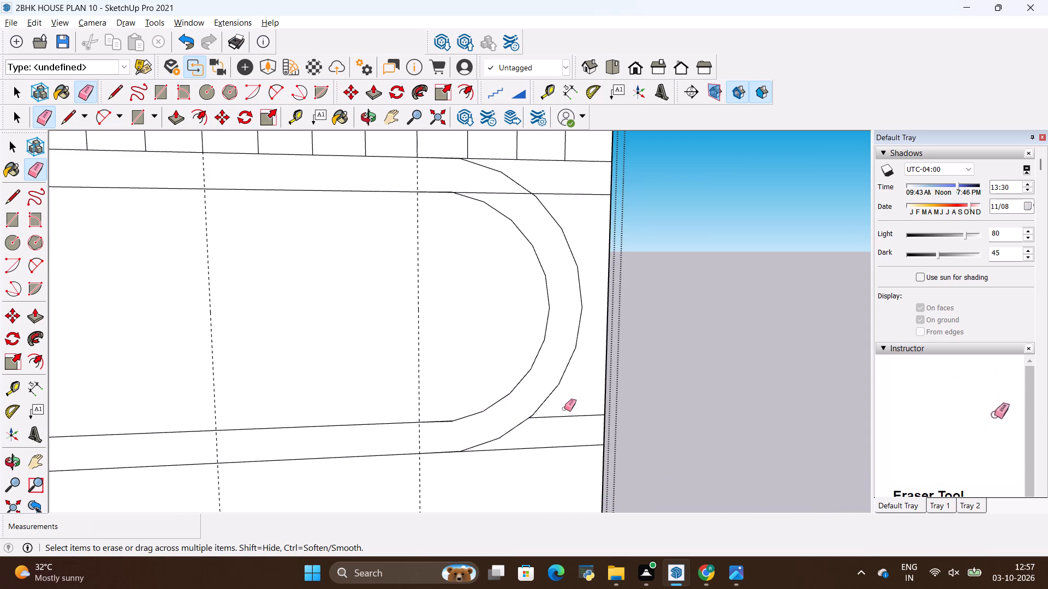
pyautogui.hotkey('alt', 'Tab')
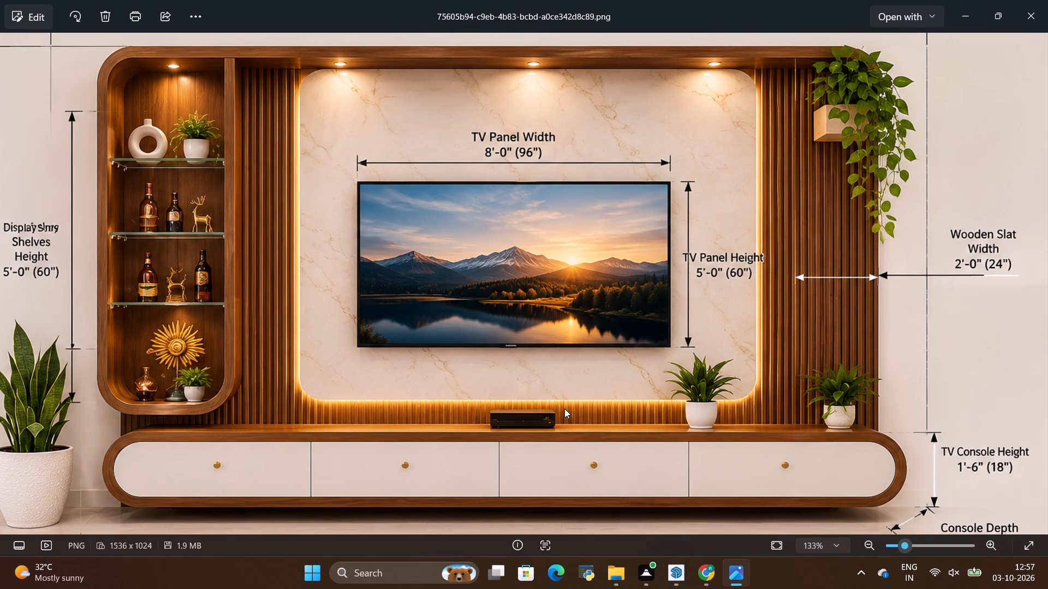
pyautogui.hotkey('alt', 'Tab')
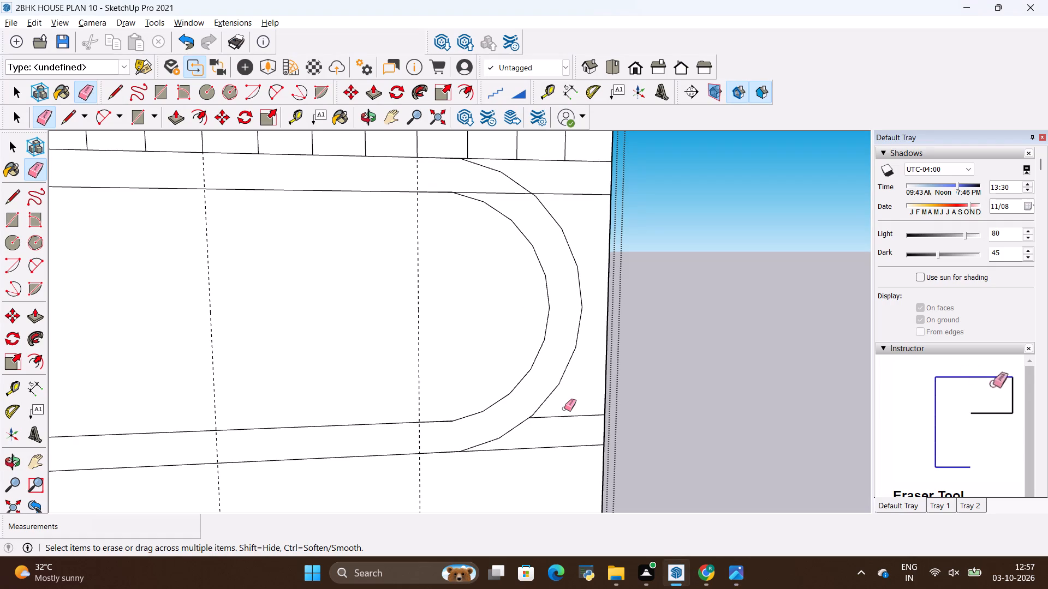
pyautogui.click(564, 408)
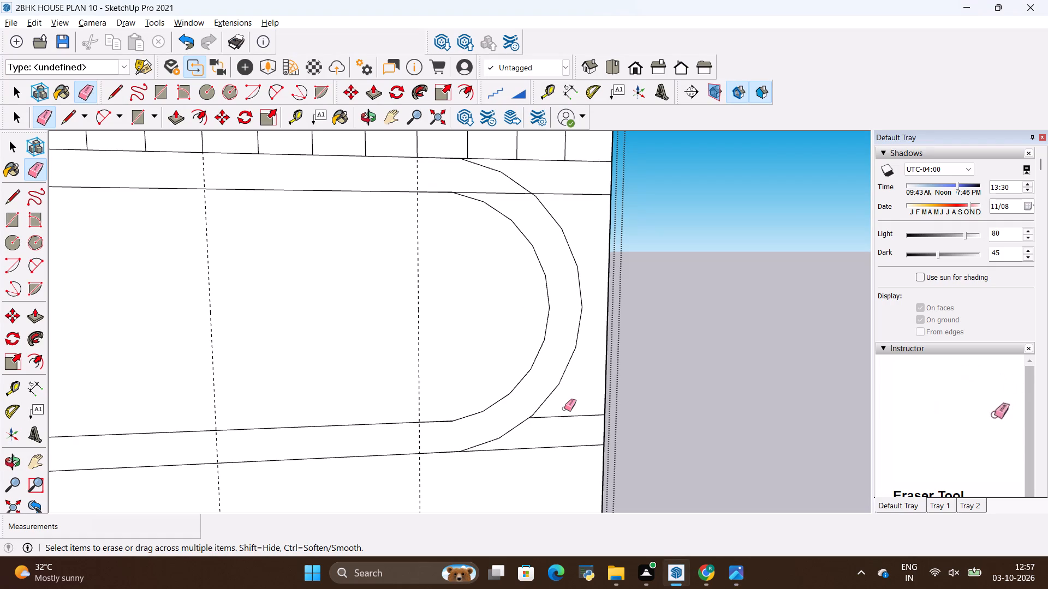
pyautogui.moveTo(564, 408); pyautogui.dragTo(571, 419)
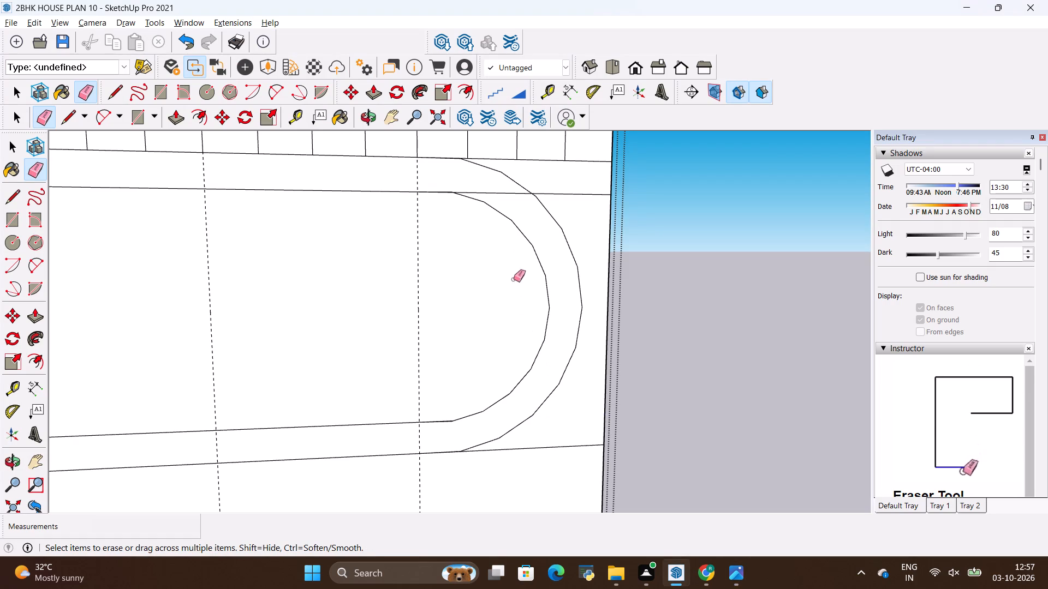
pyautogui.moveTo(493, 188); pyautogui.dragTo(506, 203)
pyautogui.moveTo(434, 297); pyautogui.dragTo(377, 306)
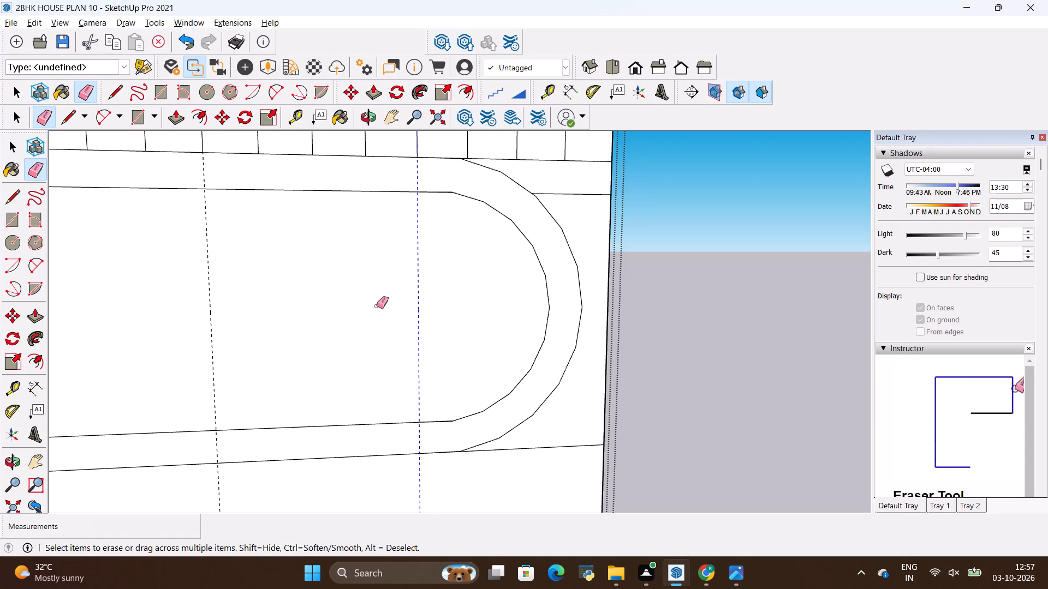
pyautogui.moveTo(377, 306); pyautogui.dragTo(193, 320)
pyautogui.scroll(-5, 462, 332)
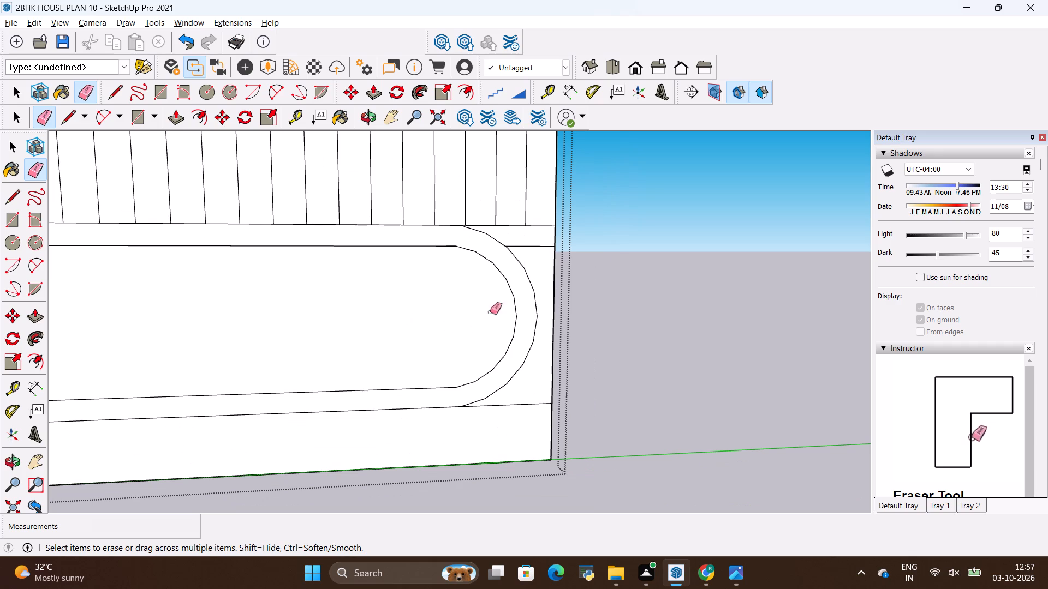
pyautogui.moveTo(524, 241); pyautogui.dragTo(533, 251)
# Erase the leftover inner border line segments past the arcs at the console's left end, and leave the panel group.
pyautogui.scroll(-20, 589, 358)
pyautogui.scroll(-3, 589, 358)
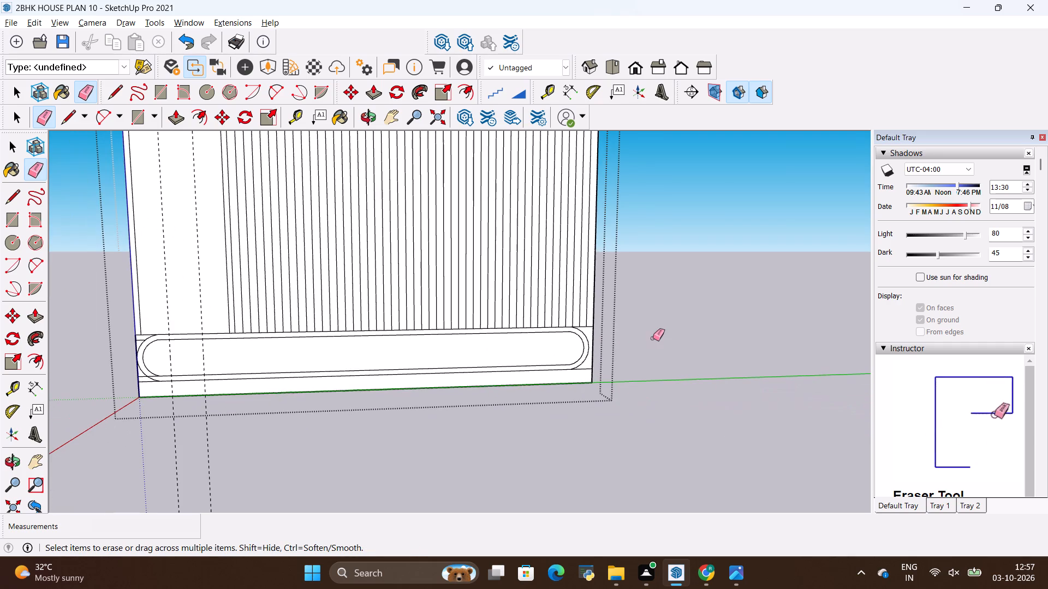
pyautogui.scroll(14, 196, 351)
pyautogui.scroll(7, 150, 431)
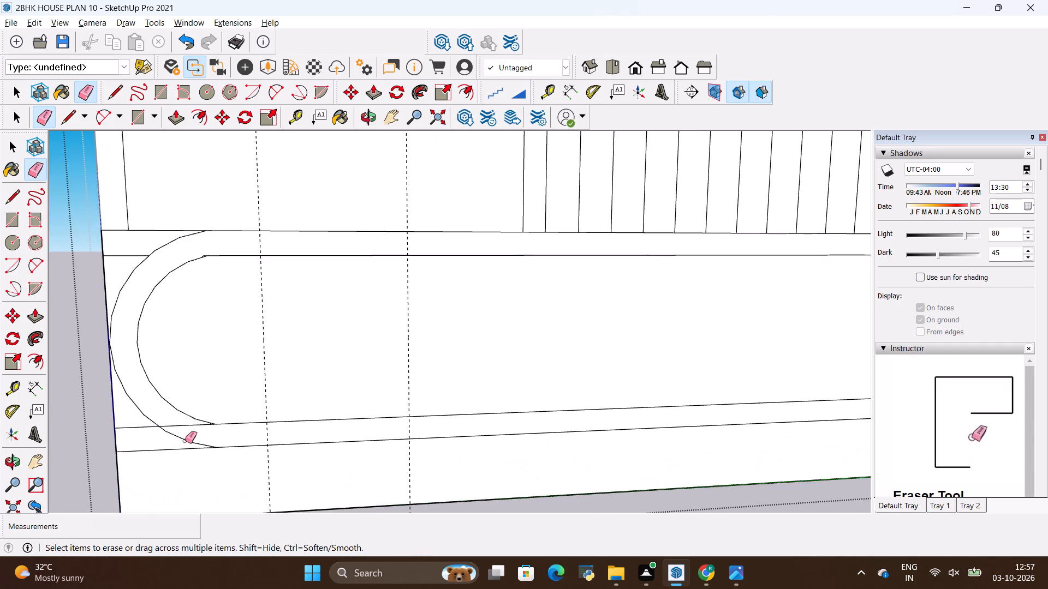
pyautogui.scroll(2, 185, 441)
pyautogui.moveTo(177, 410); pyautogui.dragTo(195, 429)
pyautogui.moveTo(108, 415); pyautogui.dragTo(115, 426)
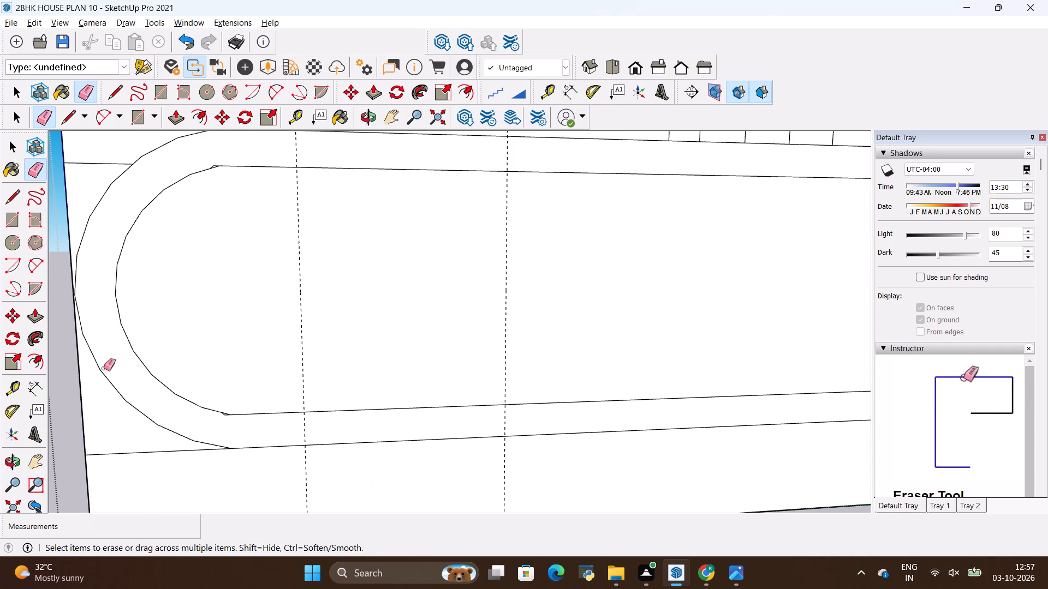
pyautogui.click(102, 158)
pyautogui.click(102, 163)
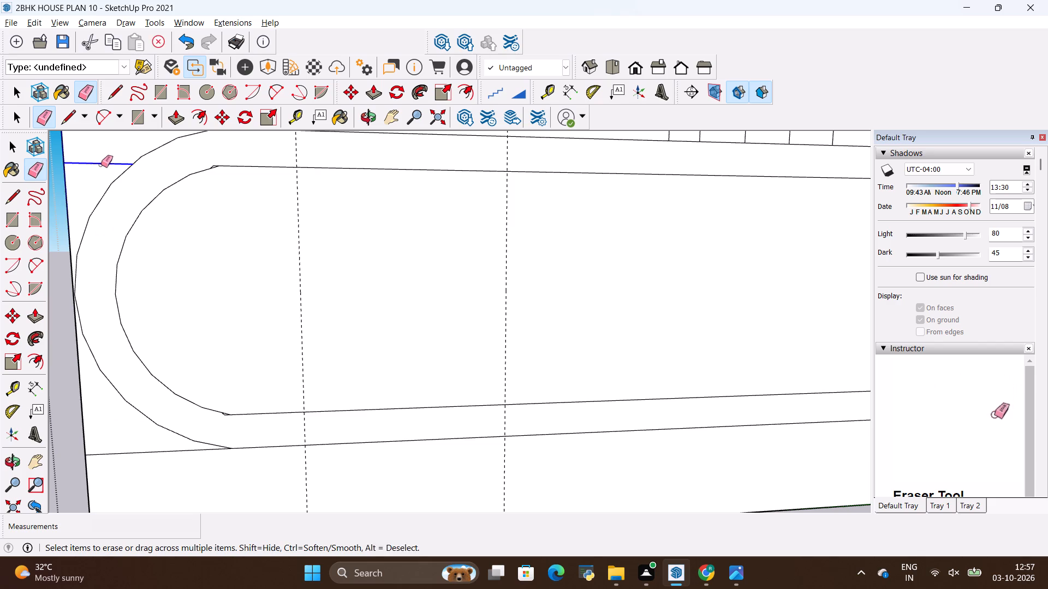
pyautogui.scroll(-19, 211, 299)
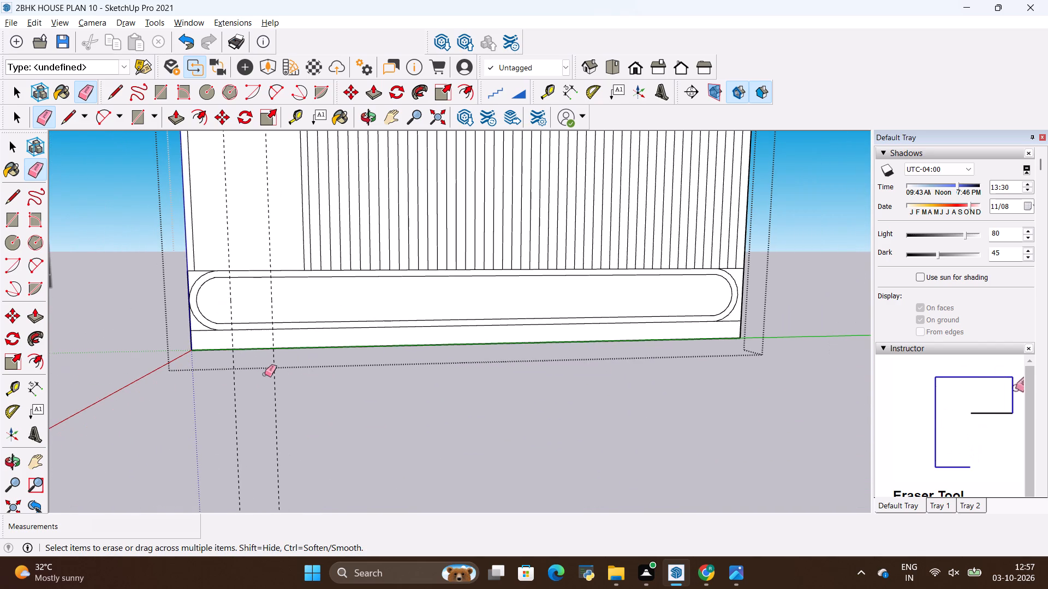
pyautogui.scroll(-10, 265, 375)
pyautogui.press('space')
pyautogui.click(480, 412)
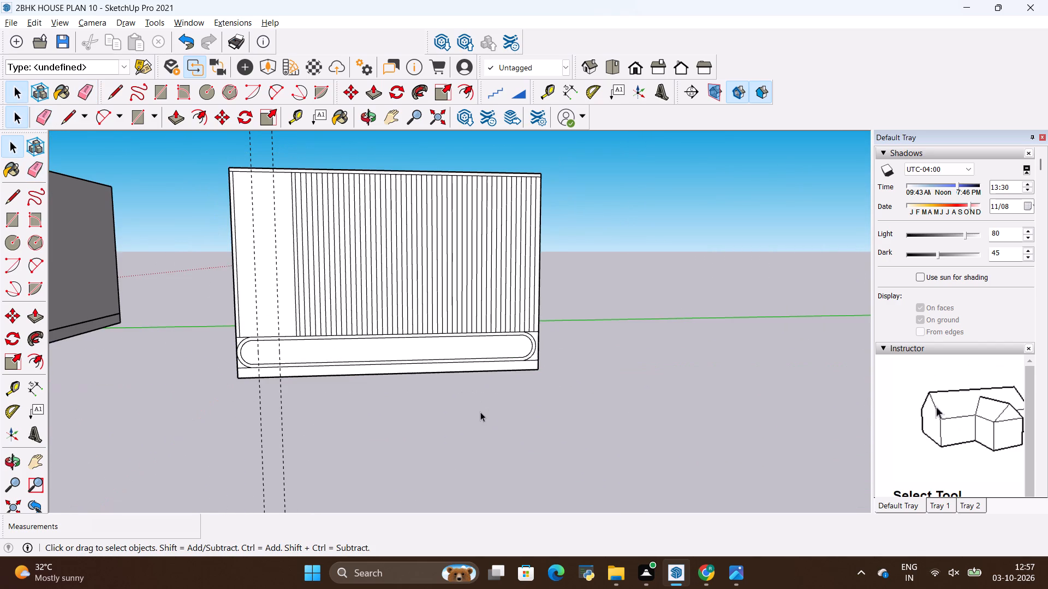
# Check the display shelf's corner in the reference image and place a horizontal guide 1' below the panel's top edge.
pyautogui.hotkey('alt', 'Tab')
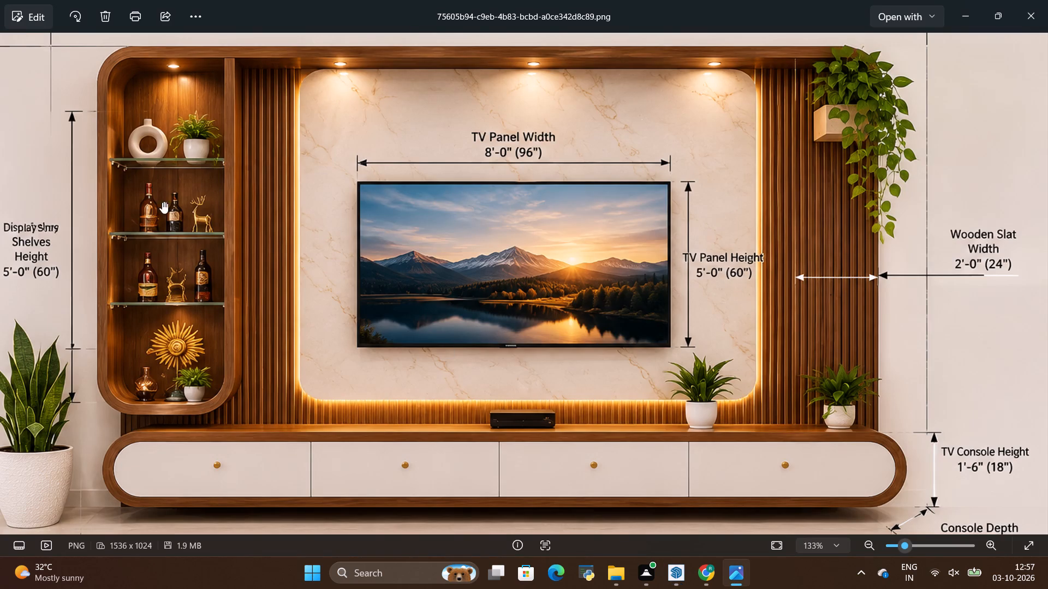
pyautogui.hotkey('alt', 'Tab')
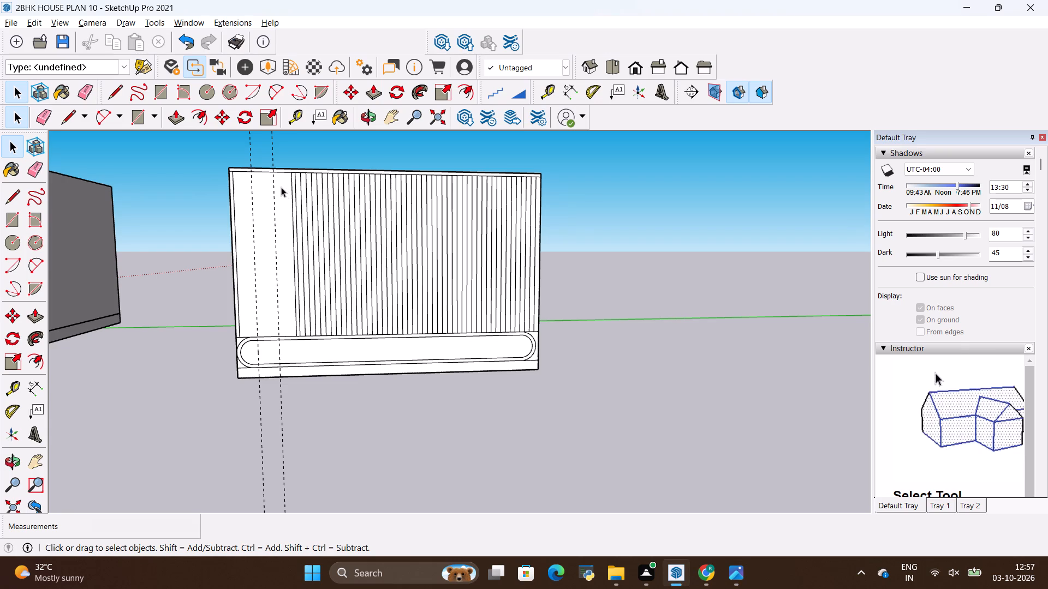
pyautogui.hotkey('alt', 'Tab')
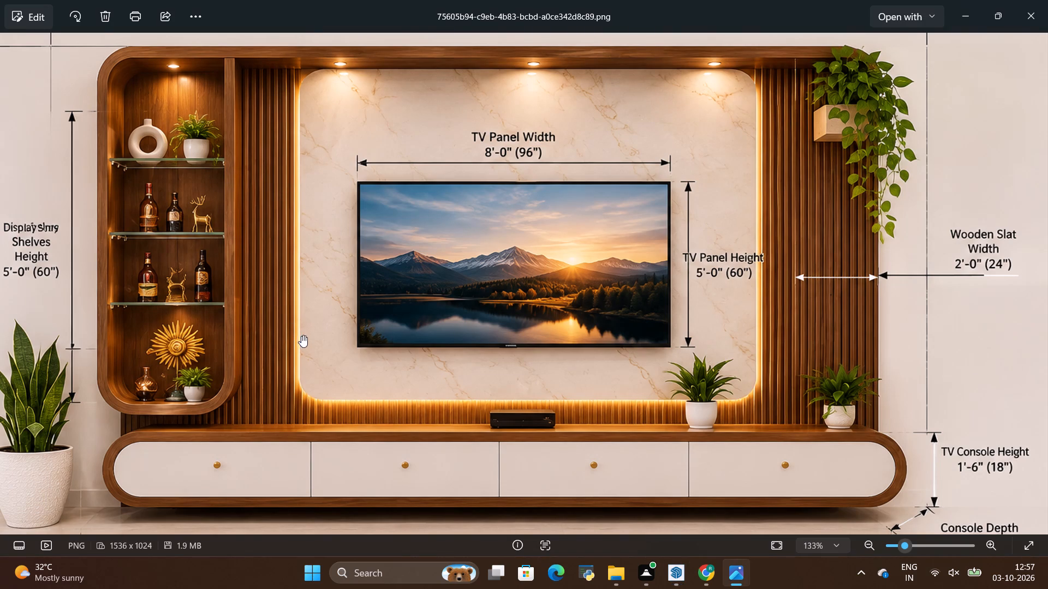
pyautogui.scroll(-4, 308, 345)
pyautogui.scroll(5, 311, 43)
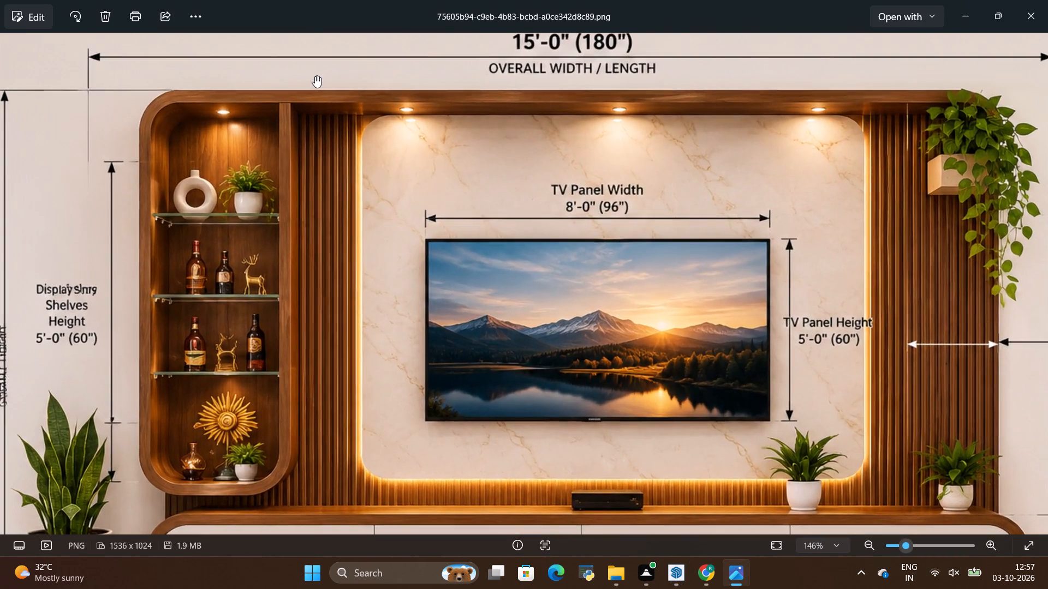
pyautogui.hotkey('alt', 'Tab')
pyautogui.scroll(6, 277, 132)
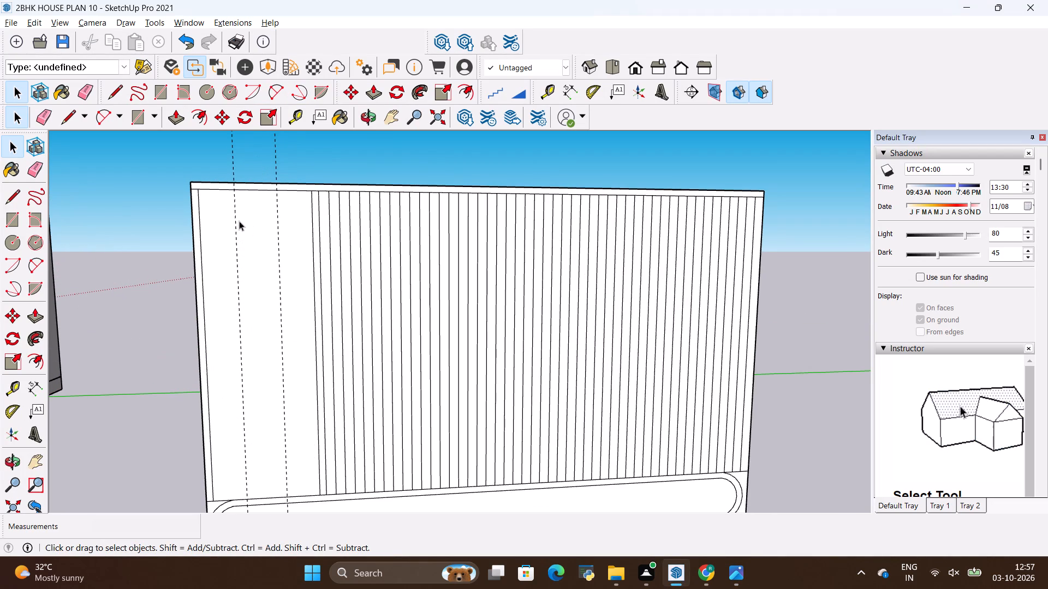
pyautogui.press('t')
pyautogui.click(245, 183)
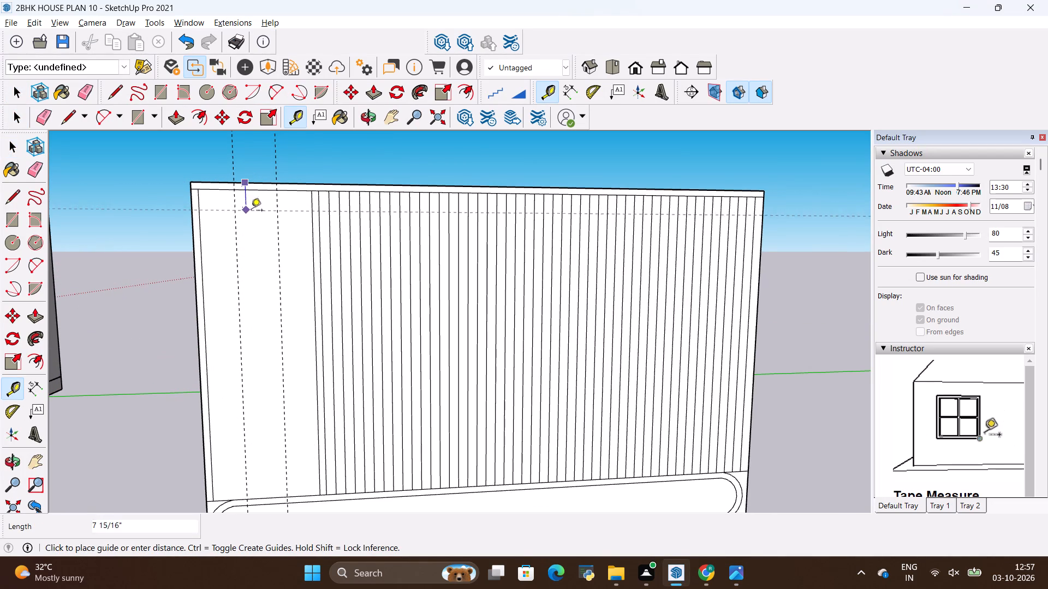
pyautogui.press('BackSpace')
pyautogui.write("1'")
pyautogui.press('Return')
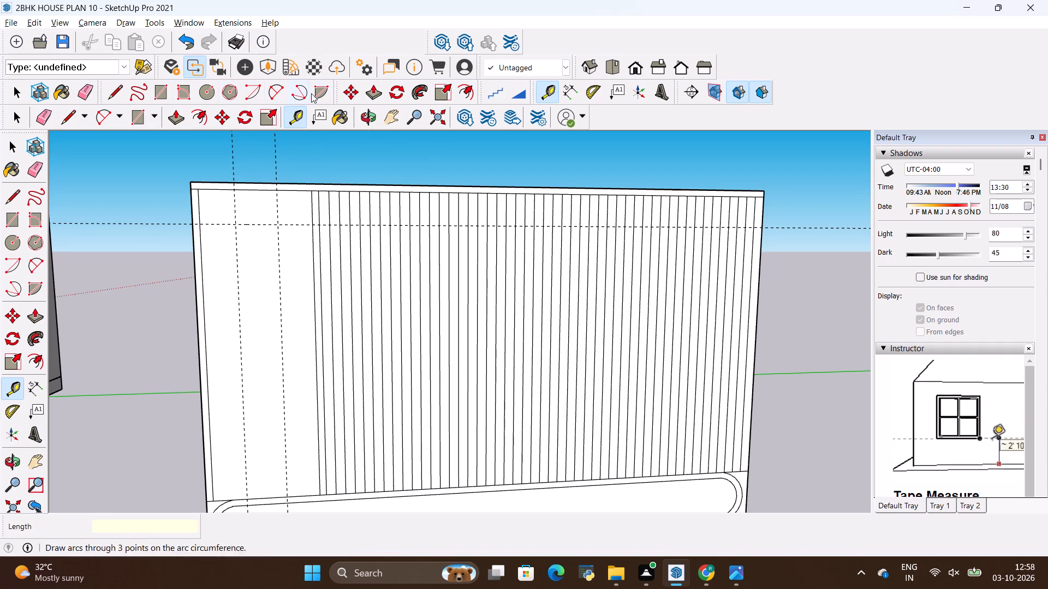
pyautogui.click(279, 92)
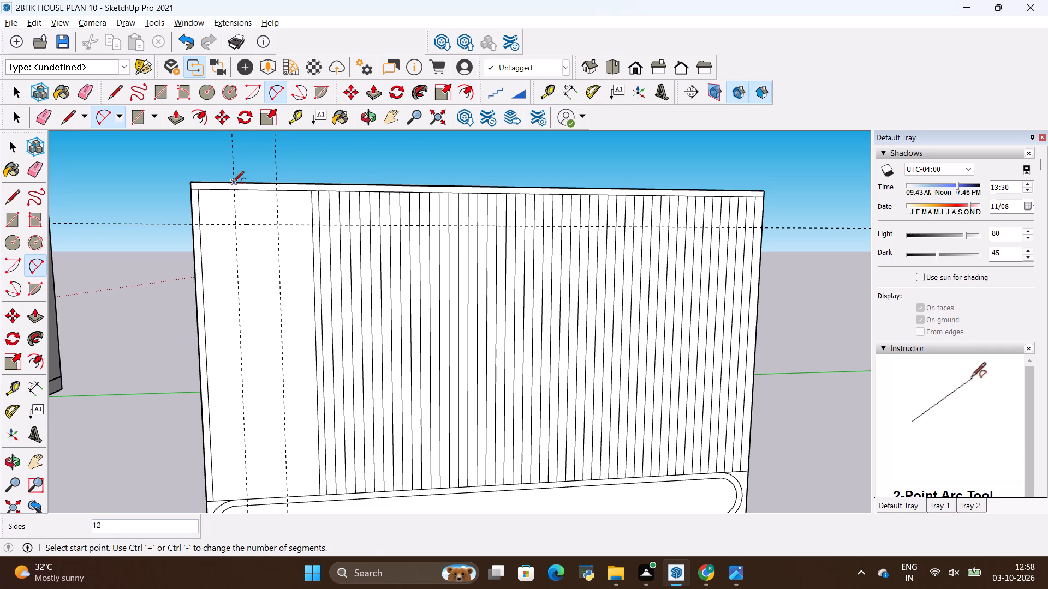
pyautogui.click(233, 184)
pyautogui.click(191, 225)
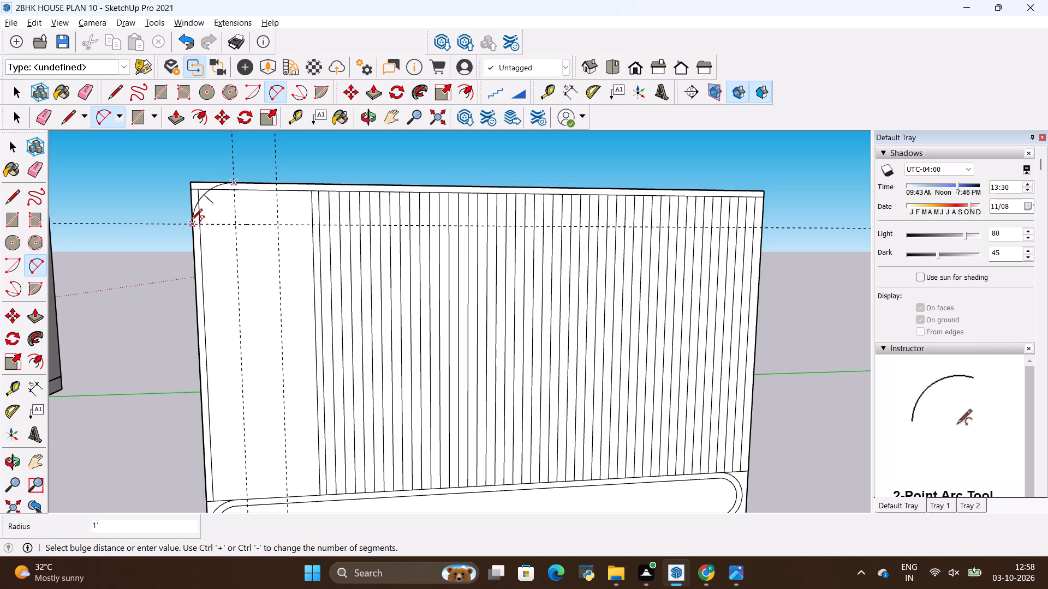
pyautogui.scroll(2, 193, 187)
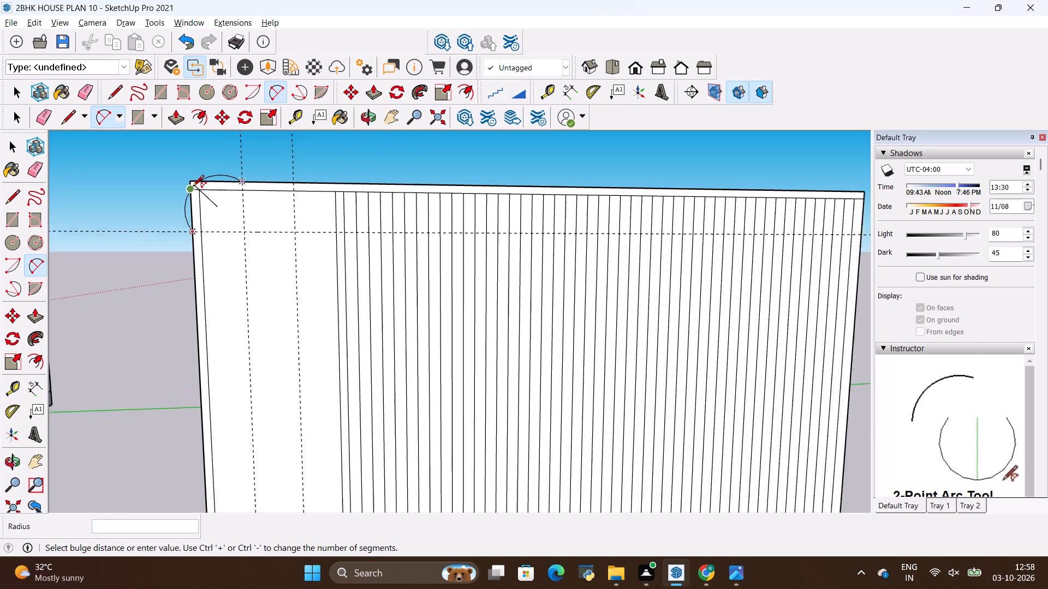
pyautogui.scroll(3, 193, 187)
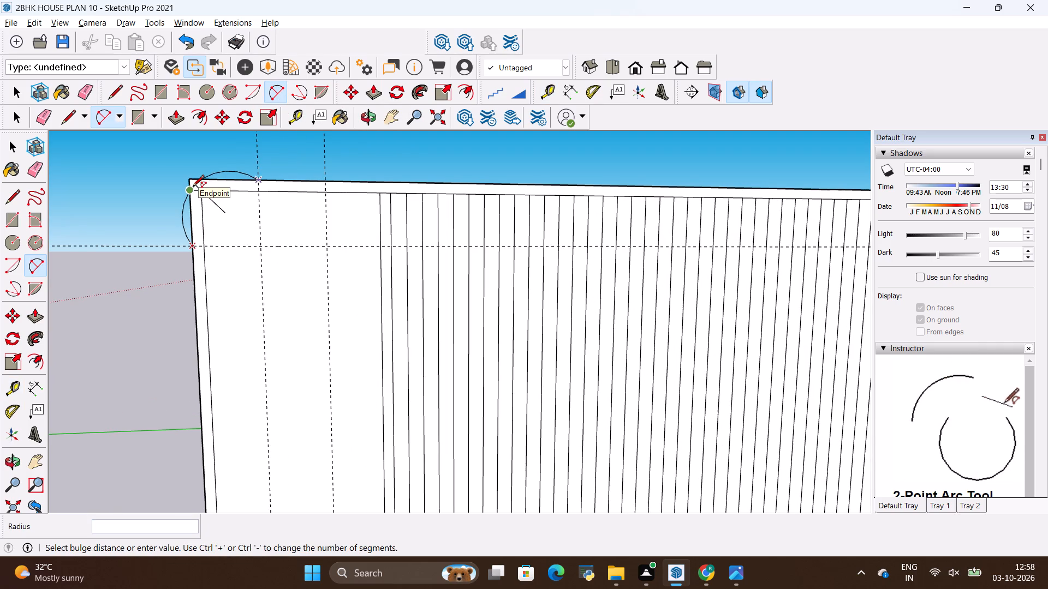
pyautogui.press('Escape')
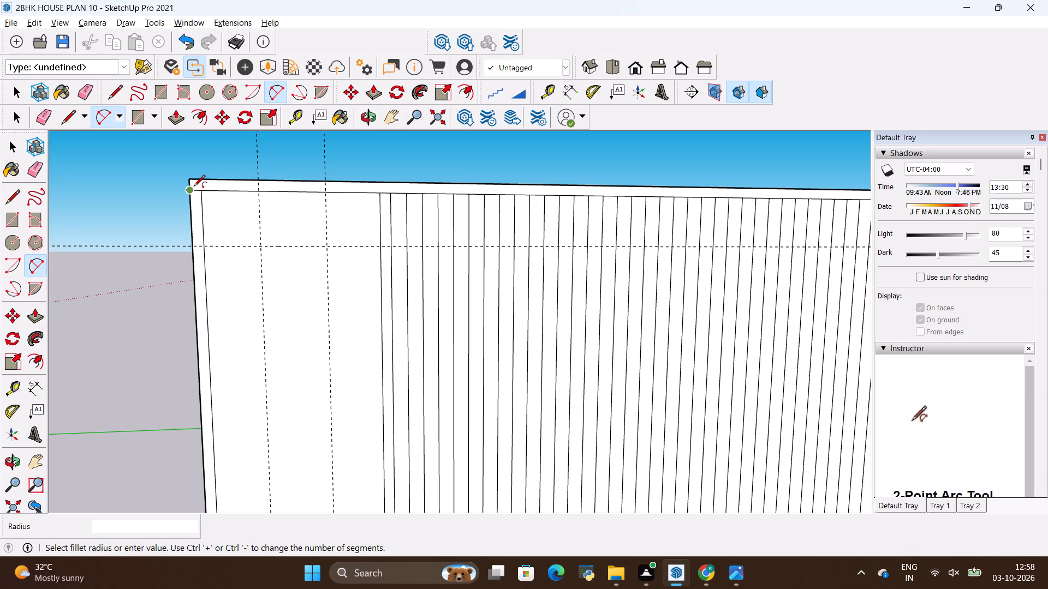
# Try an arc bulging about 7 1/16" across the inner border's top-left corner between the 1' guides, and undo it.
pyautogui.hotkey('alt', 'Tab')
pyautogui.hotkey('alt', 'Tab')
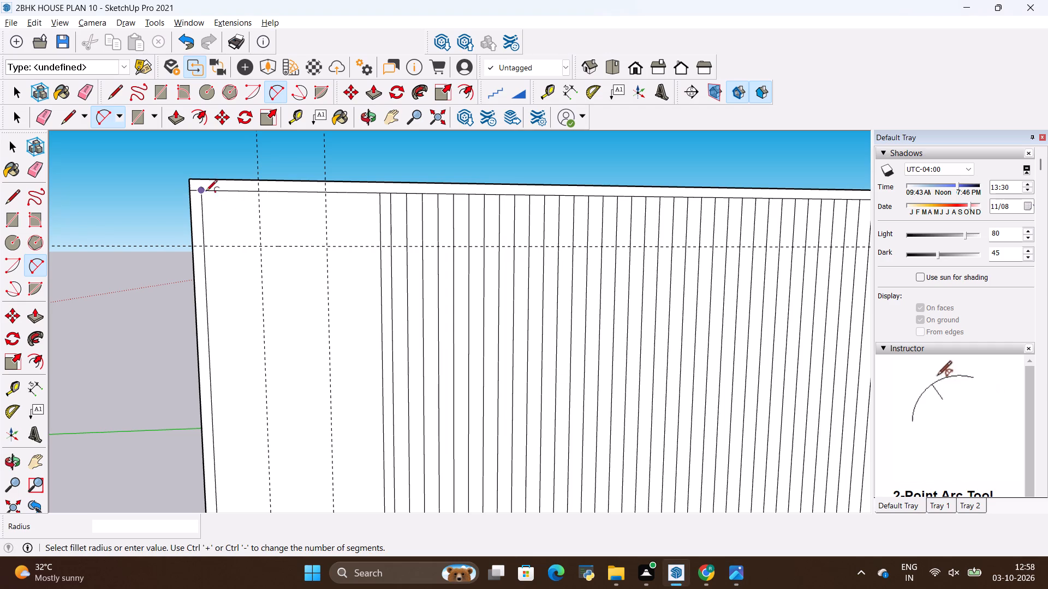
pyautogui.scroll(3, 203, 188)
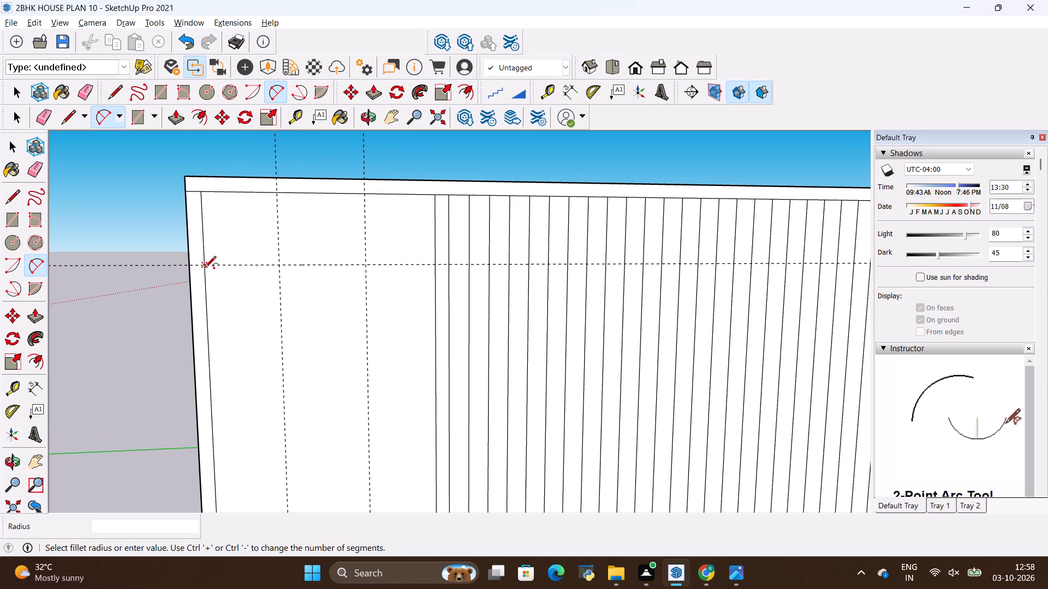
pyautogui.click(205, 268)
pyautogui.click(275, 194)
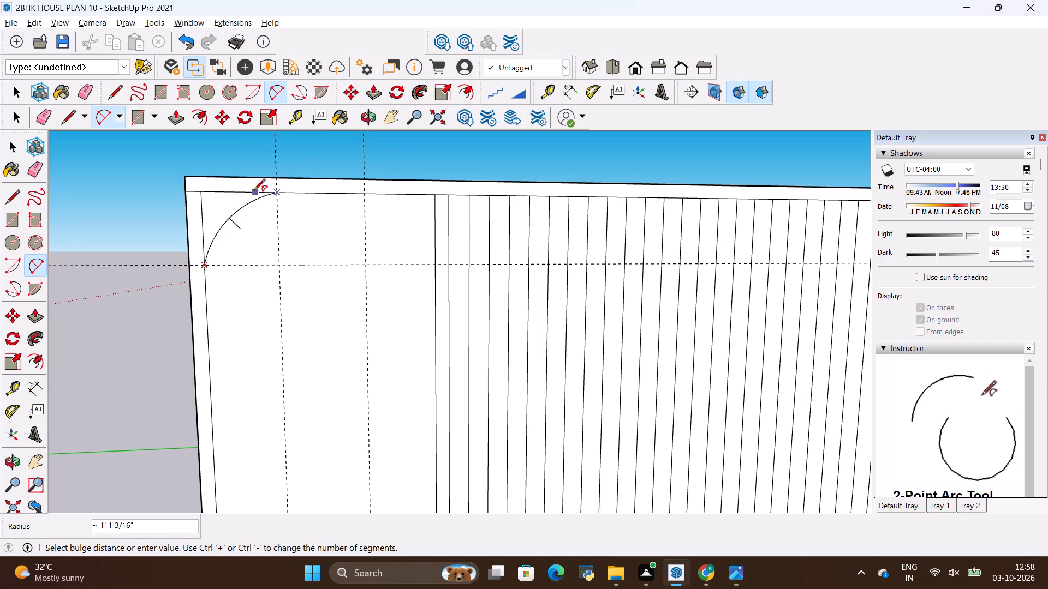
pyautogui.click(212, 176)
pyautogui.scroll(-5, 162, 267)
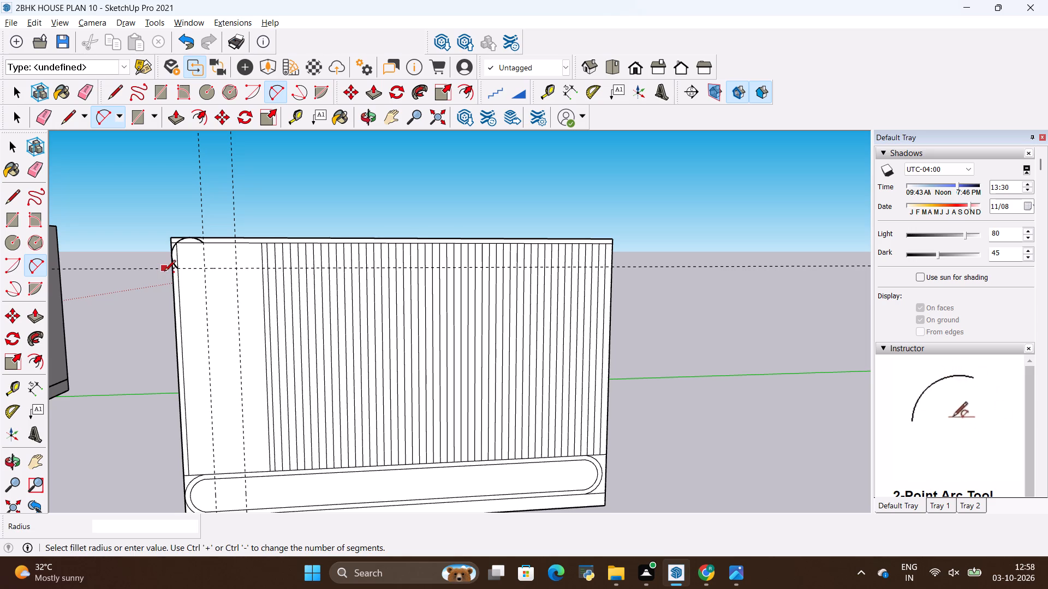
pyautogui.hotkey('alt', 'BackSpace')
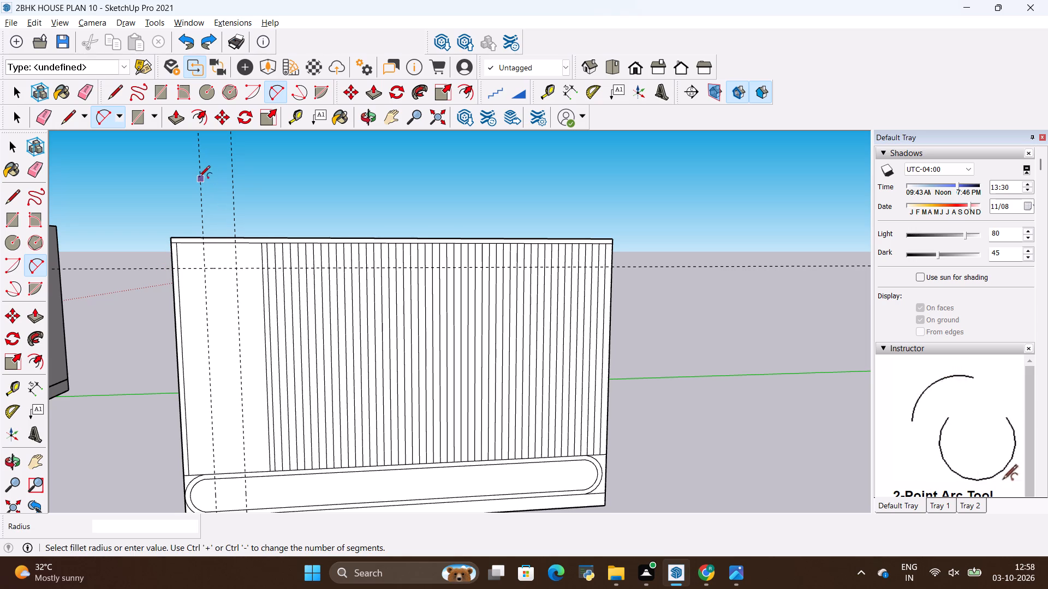
# Place guides 18" below the panel's top edge and 18" in from its left edge.
pyautogui.press('t')
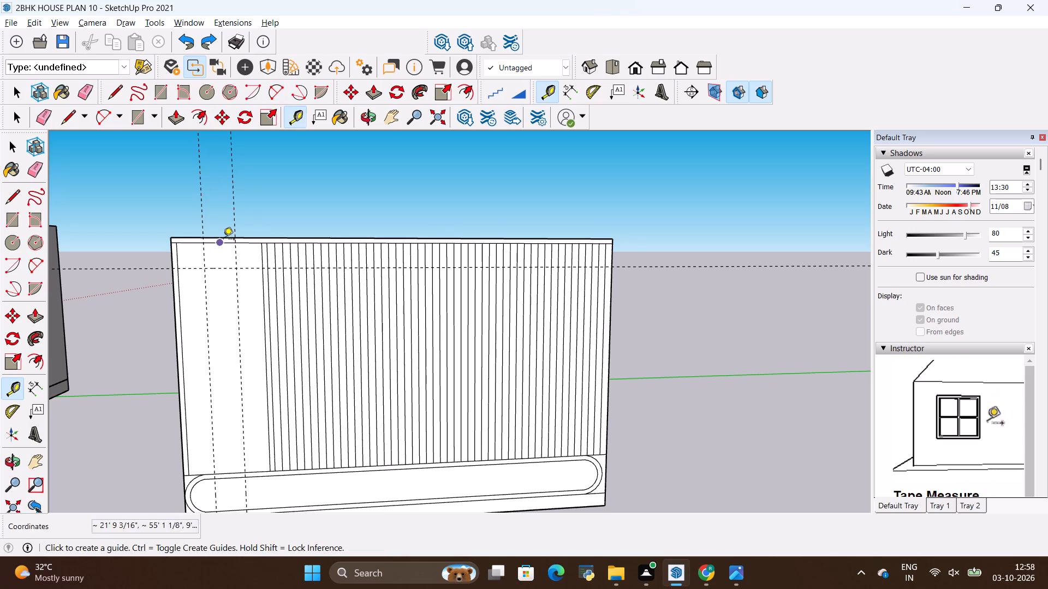
pyautogui.click(222, 236)
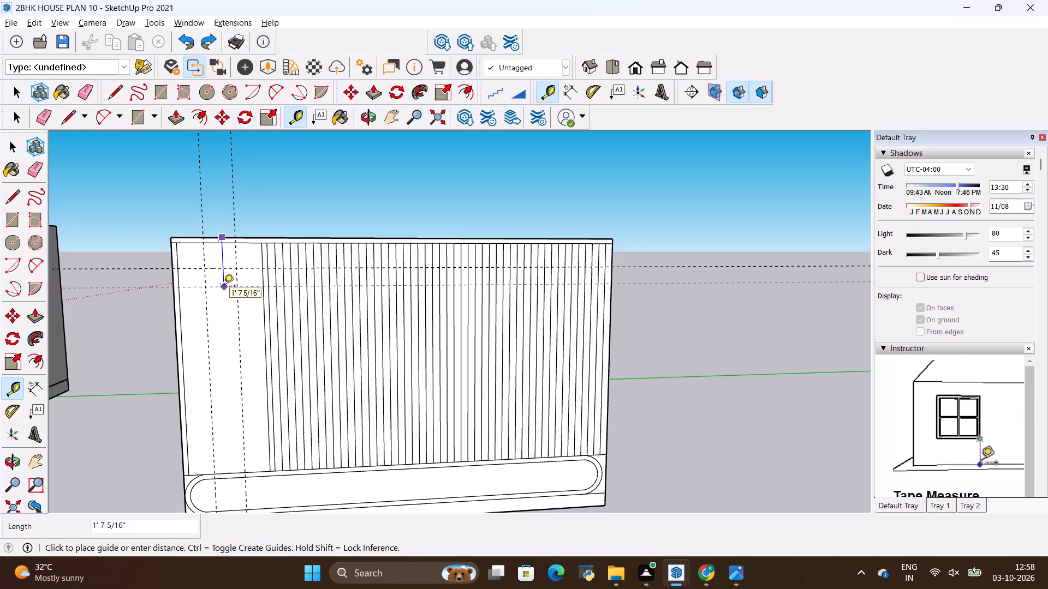
pyautogui.press('BackSpace')
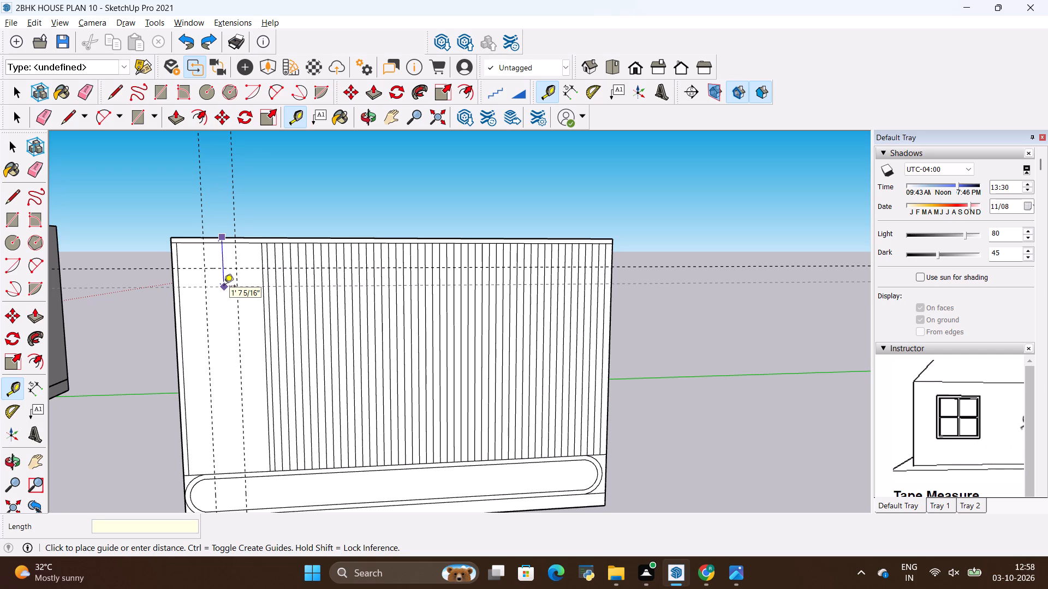
pyautogui.write('18')
pyautogui.hotkey('shift', '"')
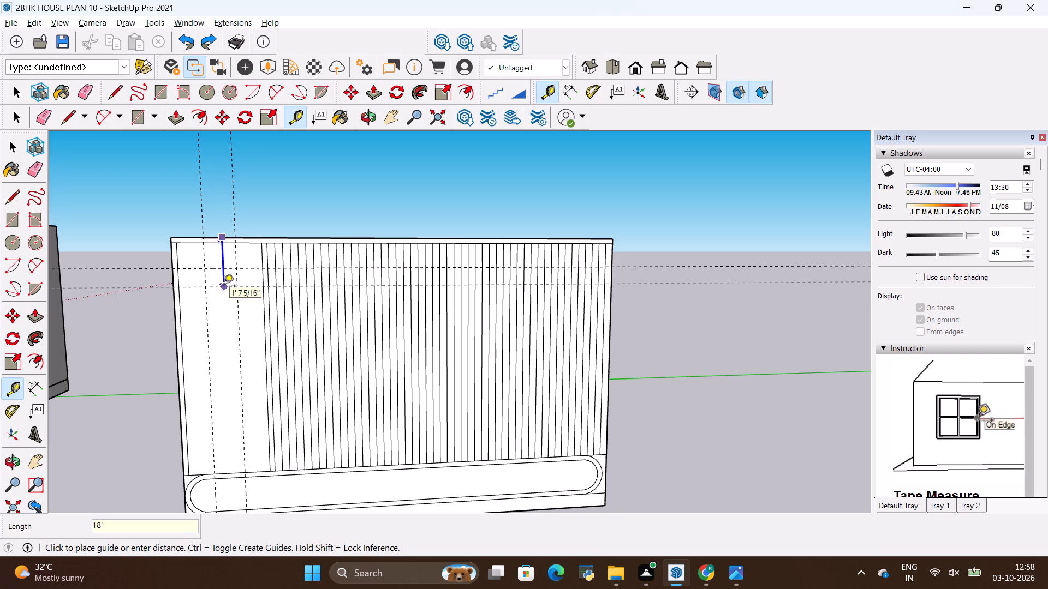
pyautogui.press('Return')
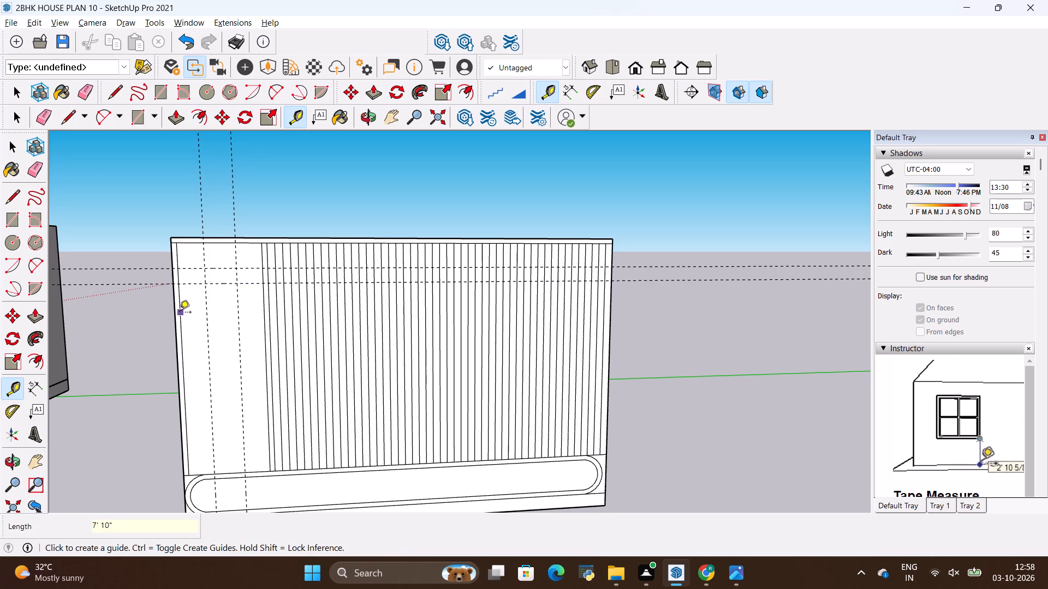
pyautogui.click(171, 313)
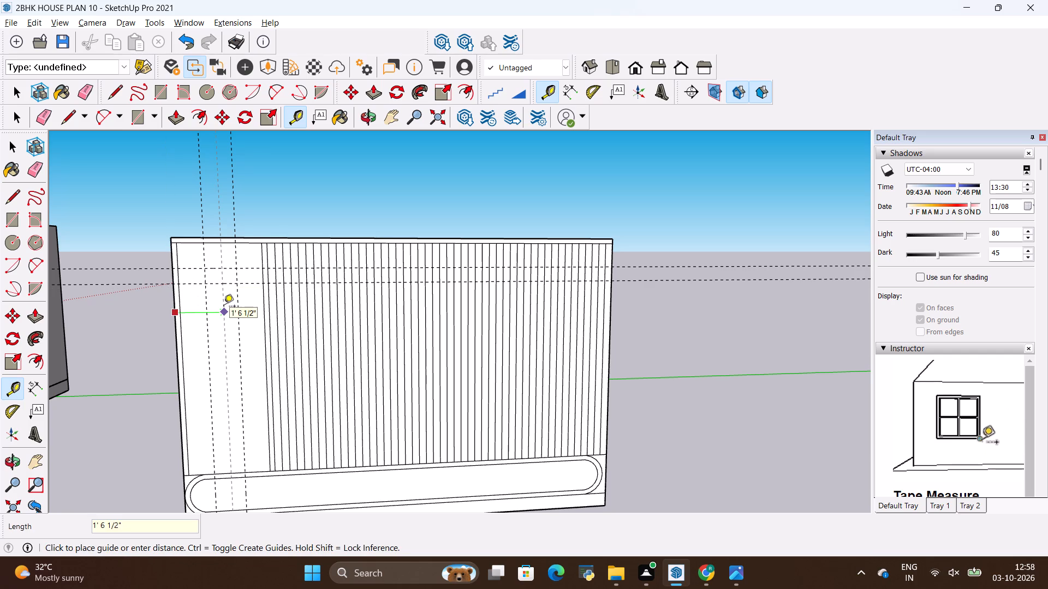
pyautogui.press('BackSpace')
pyautogui.write('18')
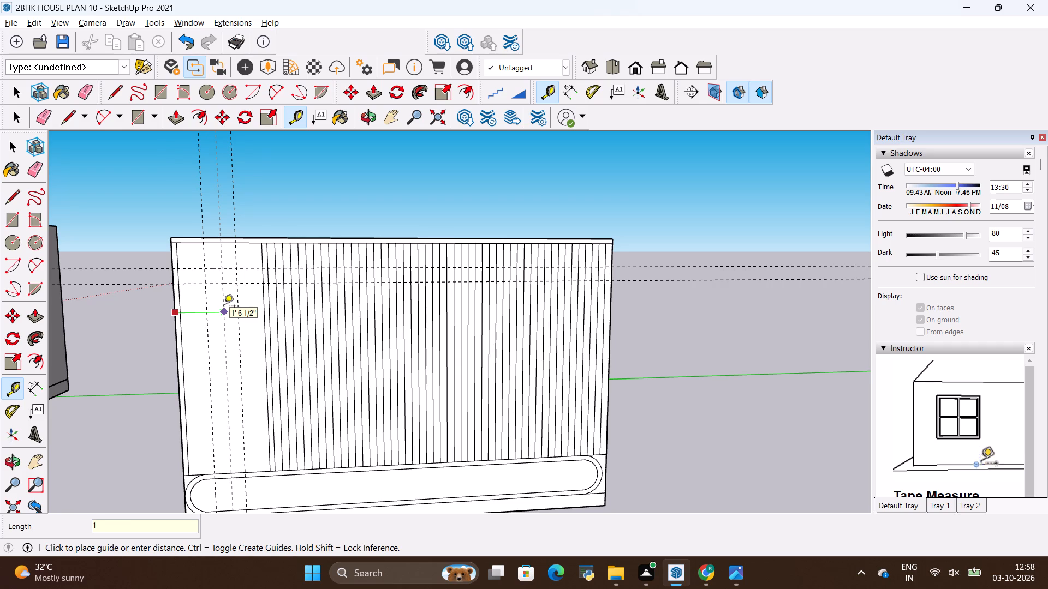
pyautogui.hotkey('shift', '"')
pyautogui.press('Return')
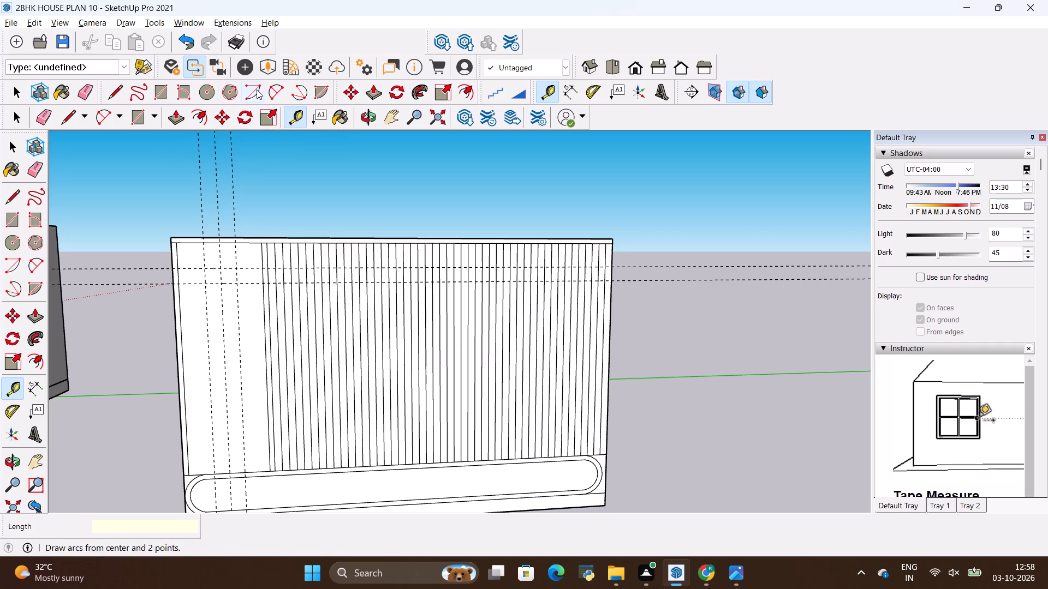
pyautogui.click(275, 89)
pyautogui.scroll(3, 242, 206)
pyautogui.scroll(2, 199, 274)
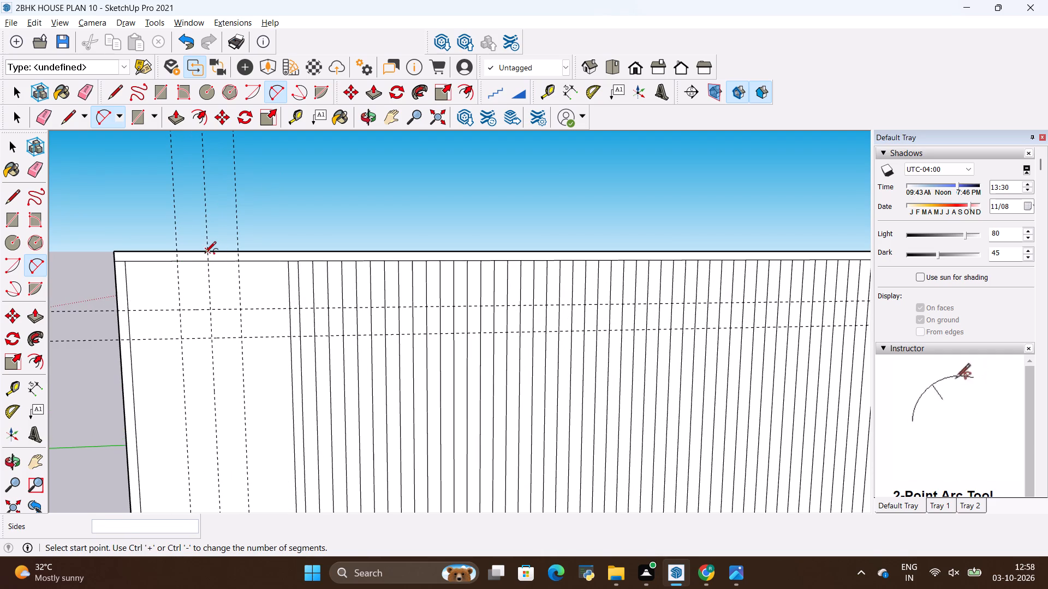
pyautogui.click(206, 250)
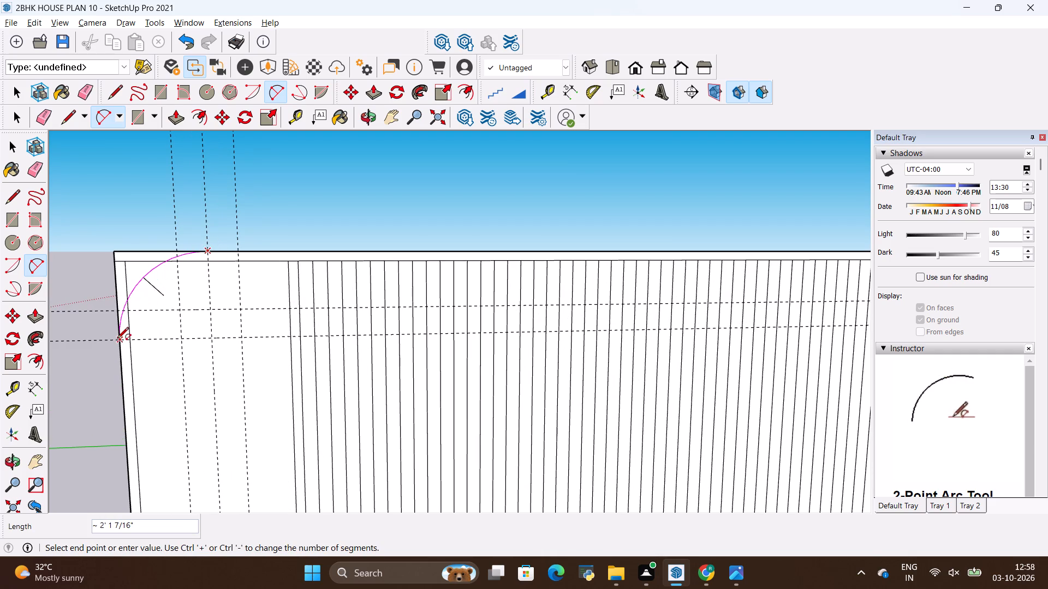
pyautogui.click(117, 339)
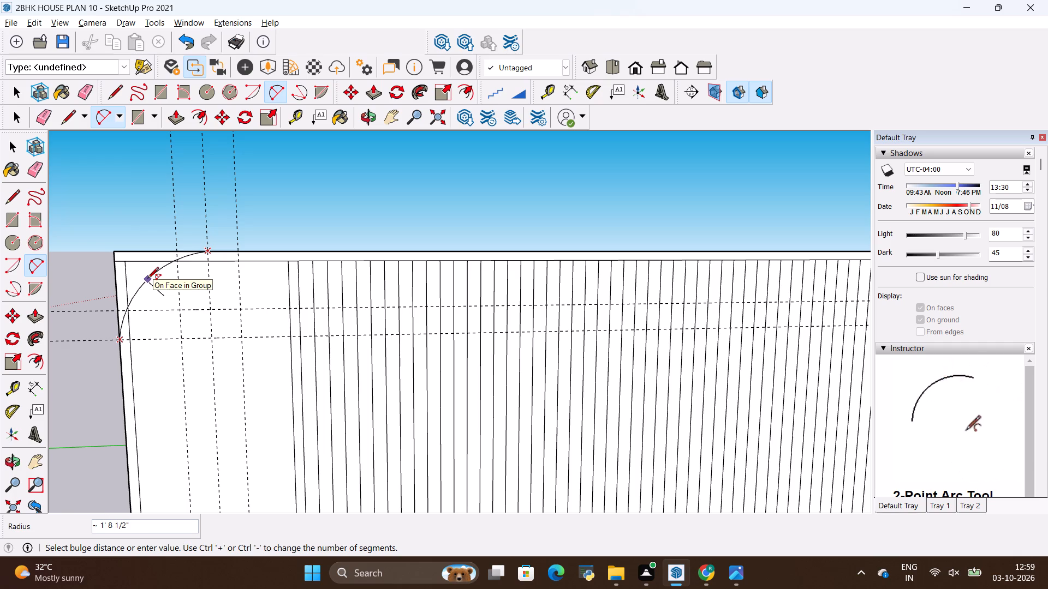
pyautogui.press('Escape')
# Place a horizontal guide 2' below the panel's top edge.
pyautogui.scroll(-3, 222, 330)
pyautogui.scroll(-3, 250, 289)
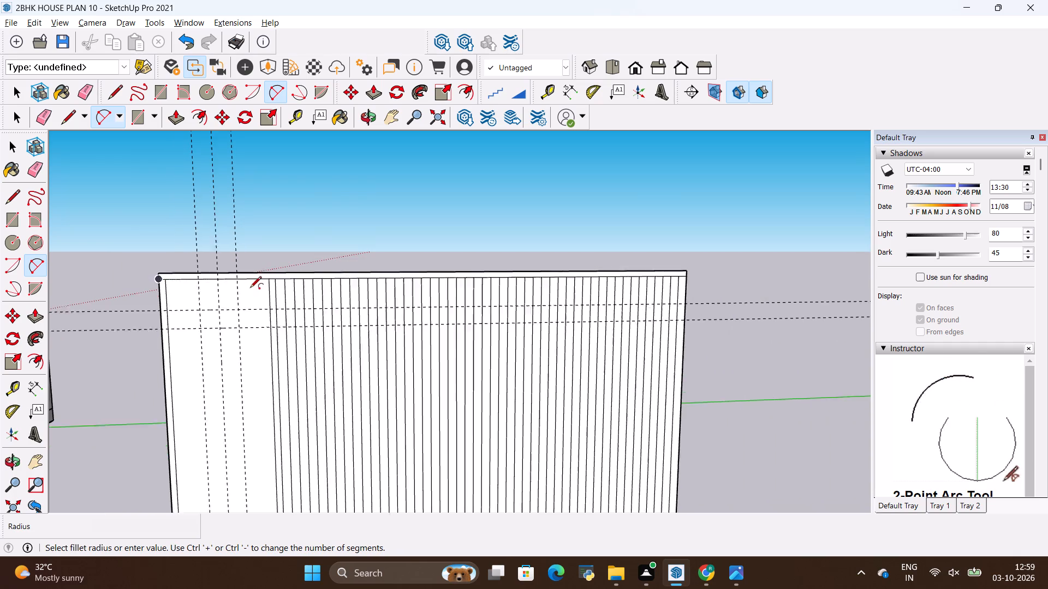
pyautogui.scroll(-2, 250, 289)
pyautogui.scroll(-3, 231, 349)
pyautogui.scroll(4, 233, 382)
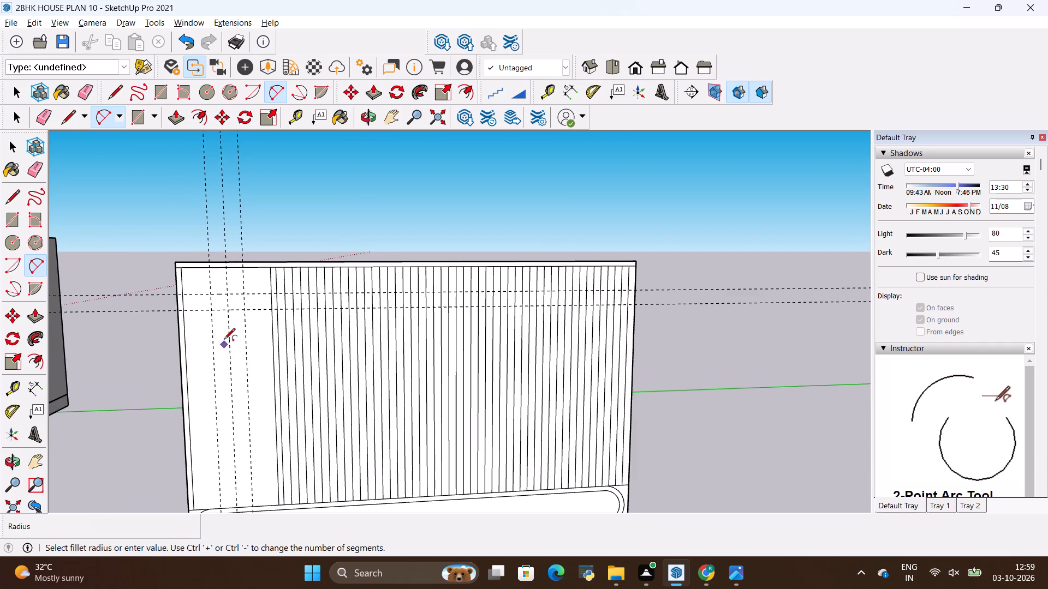
pyautogui.scroll(4, 224, 281)
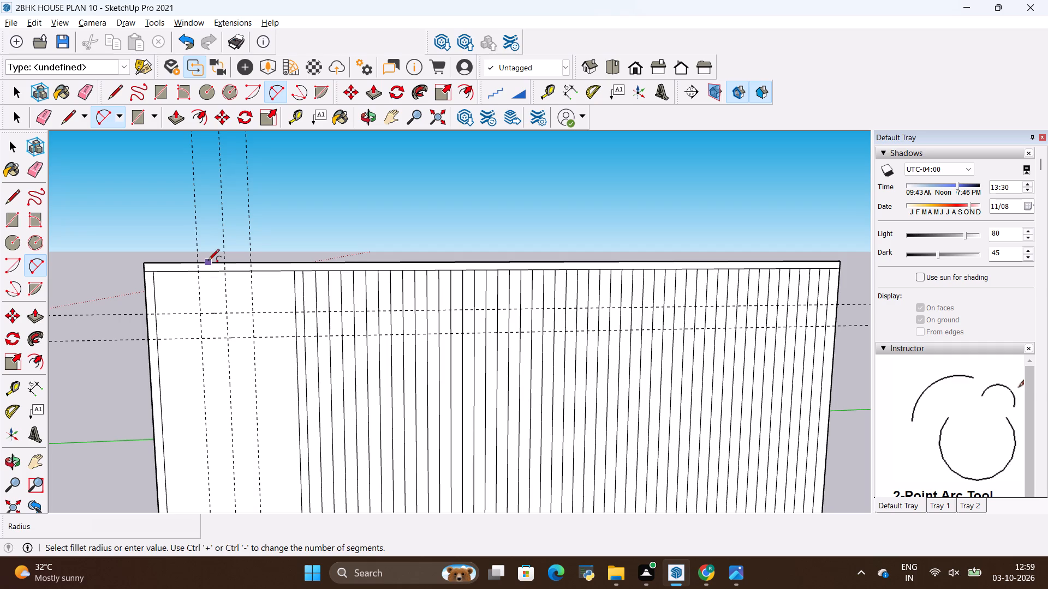
pyautogui.press('t')
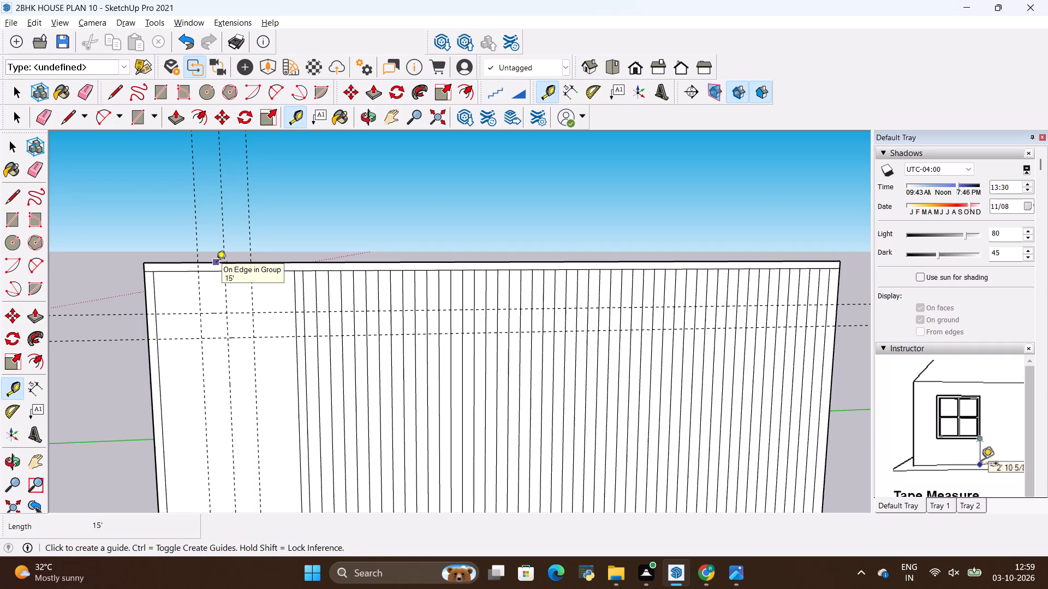
pyautogui.click(216, 263)
pyautogui.press('BackSpace')
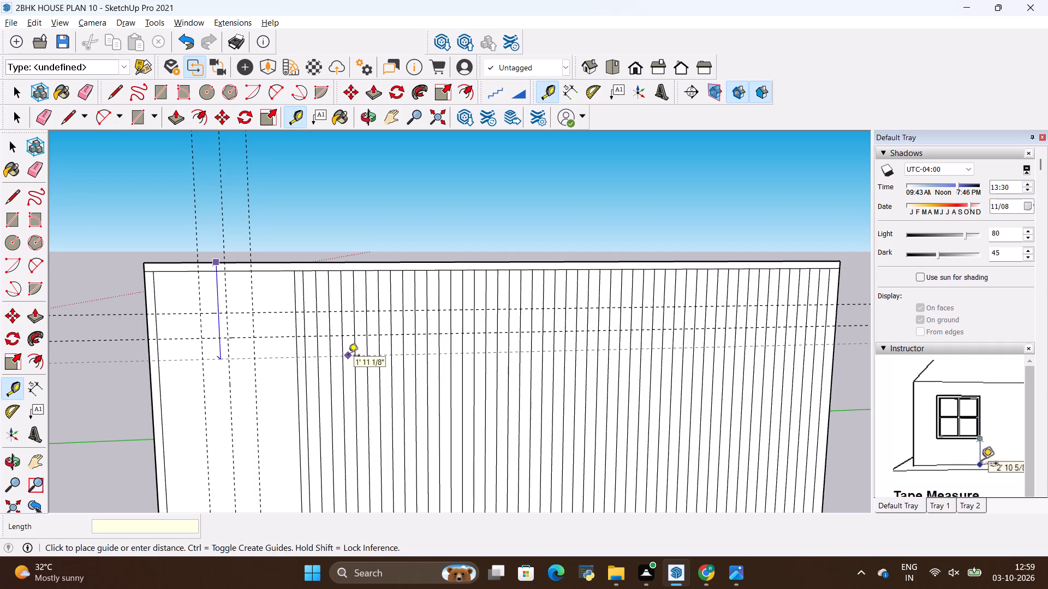
pyautogui.write("2'")
pyautogui.press('Return')
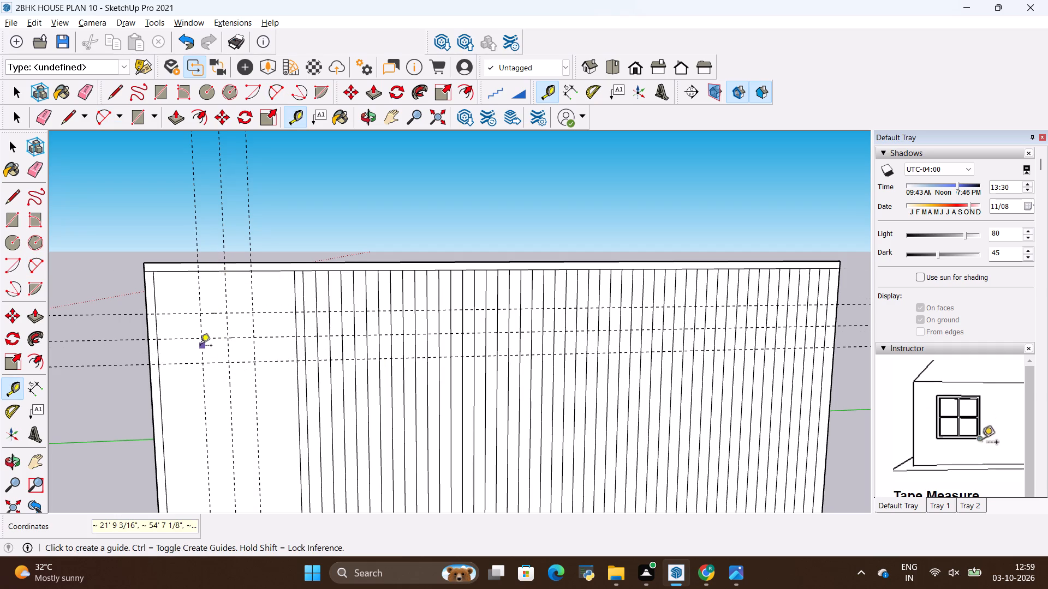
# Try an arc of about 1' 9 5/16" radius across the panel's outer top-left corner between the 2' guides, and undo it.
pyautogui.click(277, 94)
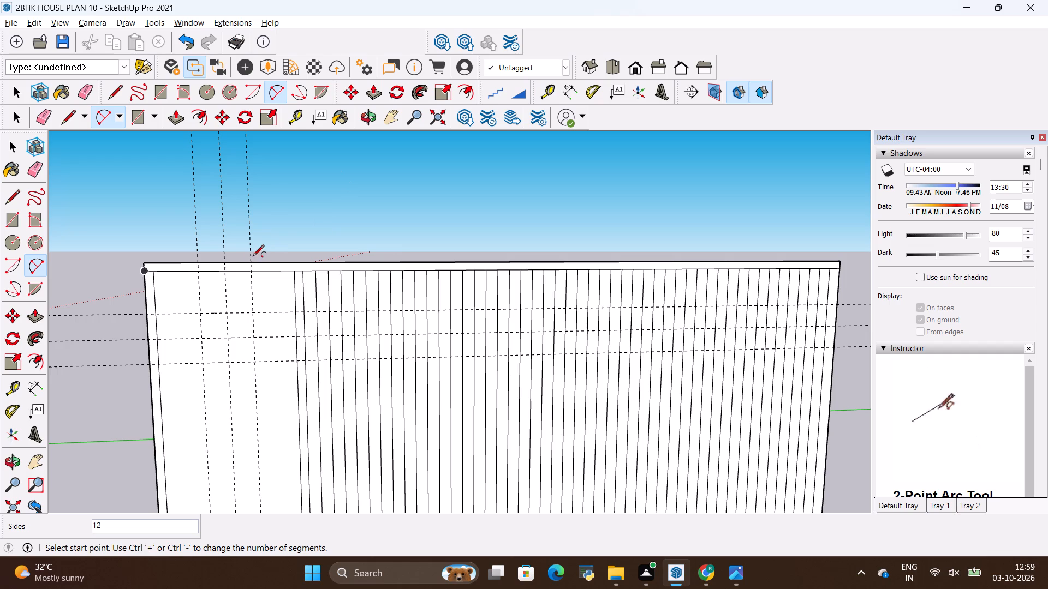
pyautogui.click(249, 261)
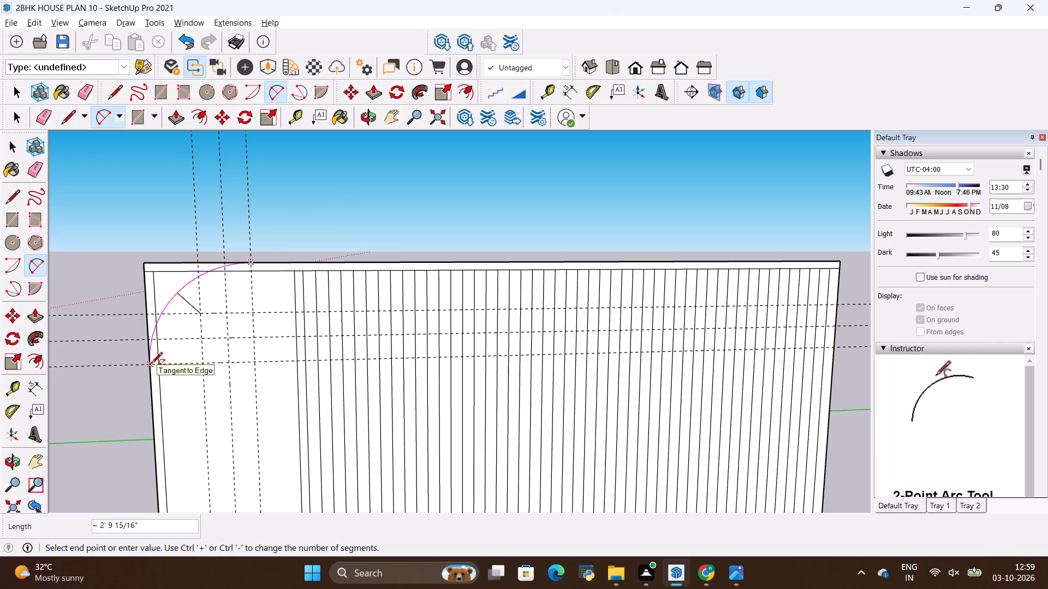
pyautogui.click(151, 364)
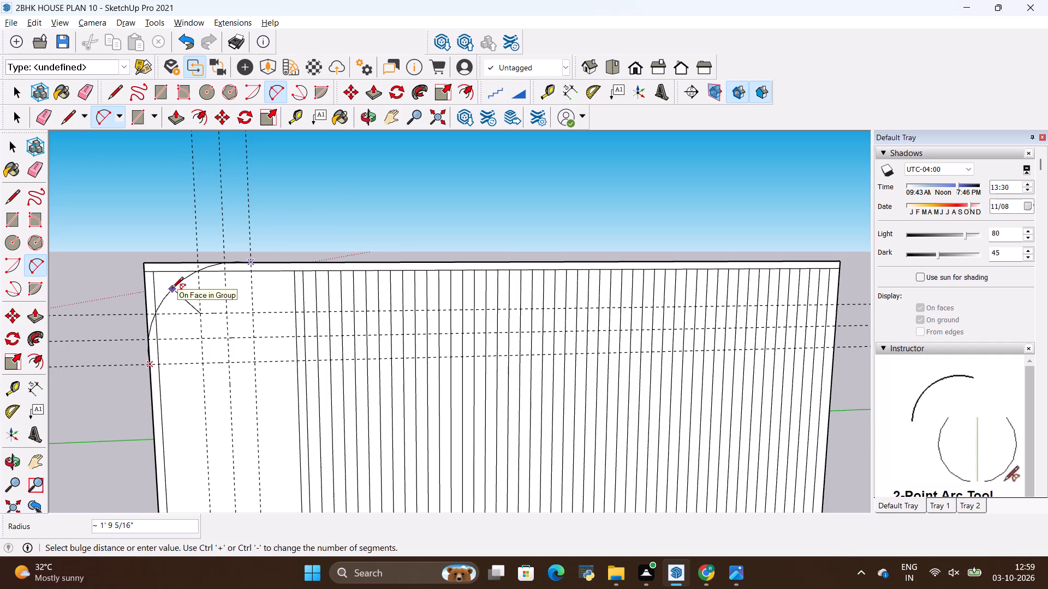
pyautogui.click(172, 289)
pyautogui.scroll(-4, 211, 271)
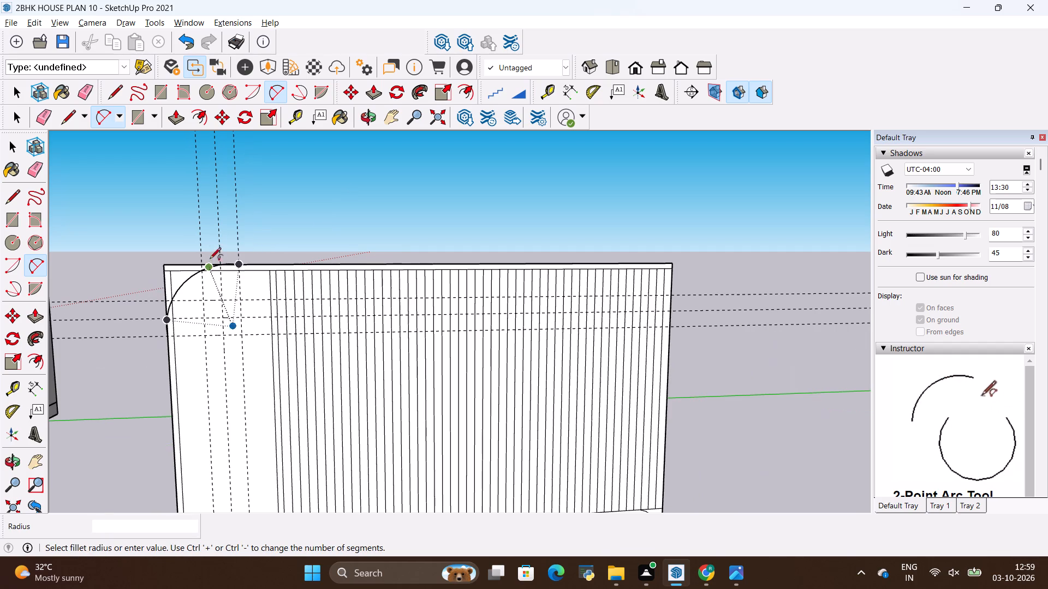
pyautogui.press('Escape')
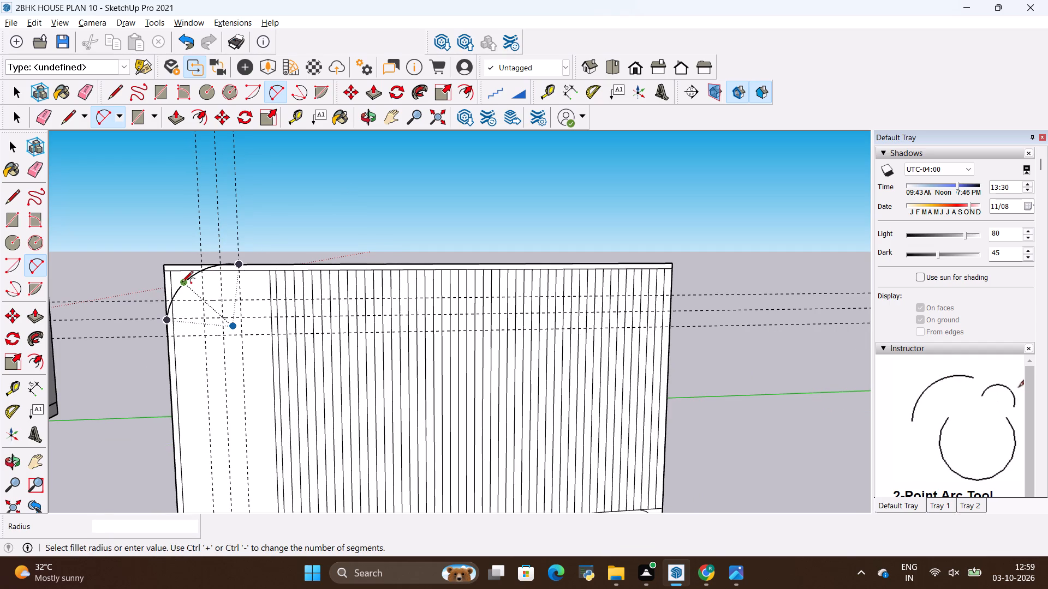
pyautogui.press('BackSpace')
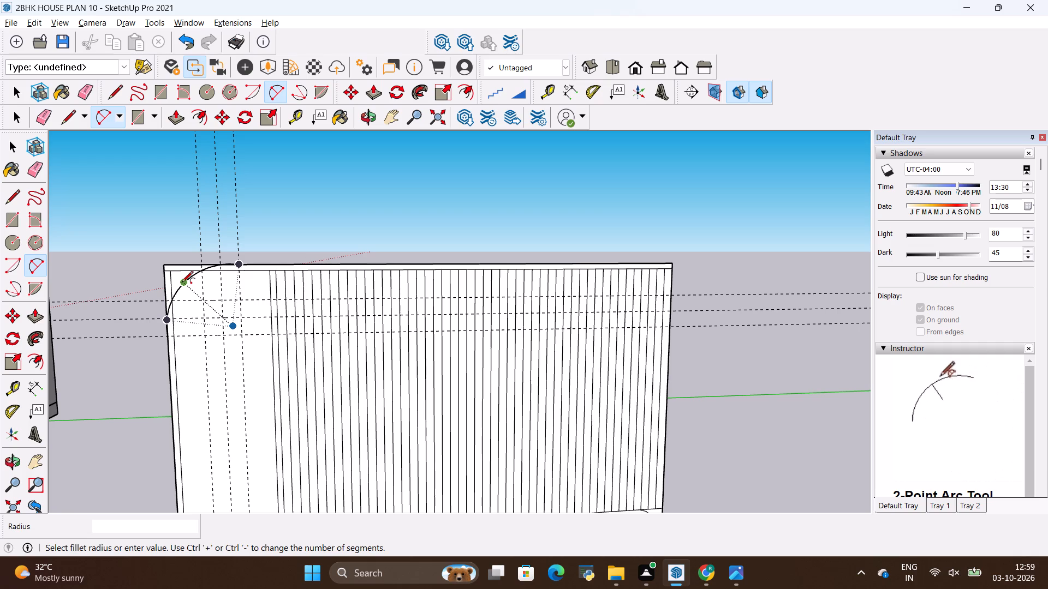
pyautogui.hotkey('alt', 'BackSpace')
# Open the feature wall panel group for editing.
pyautogui.press('space')
pyautogui.click(193, 375)
pyautogui.click(190, 380)
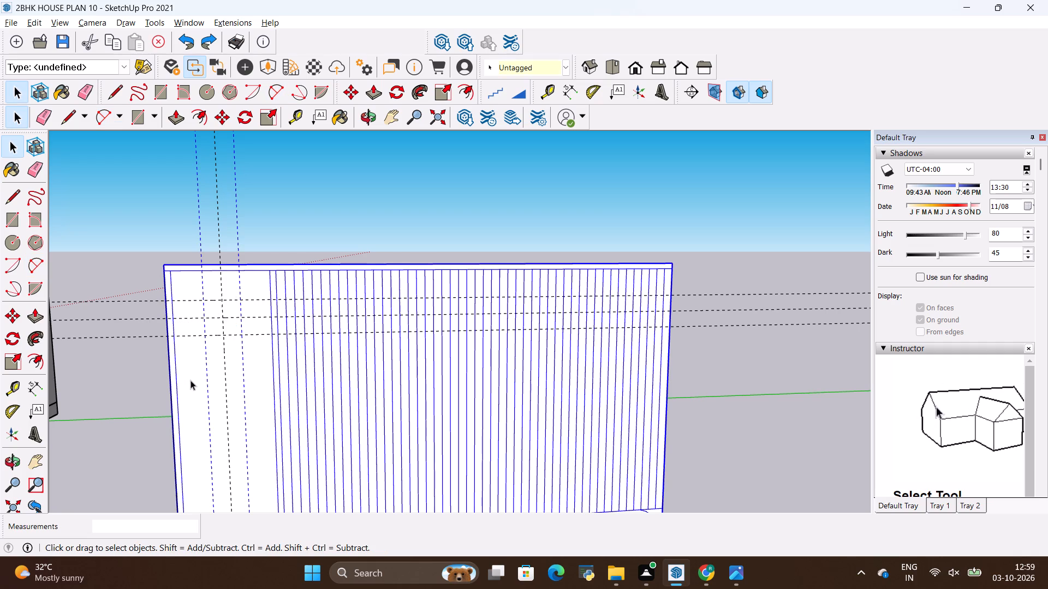
pyautogui.doubleClick(195, 355)
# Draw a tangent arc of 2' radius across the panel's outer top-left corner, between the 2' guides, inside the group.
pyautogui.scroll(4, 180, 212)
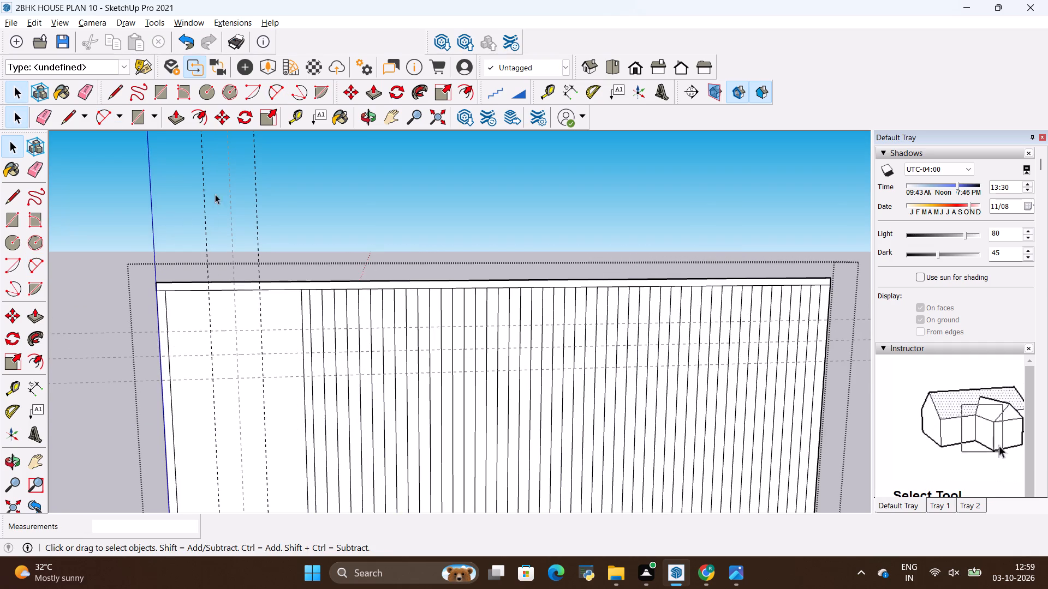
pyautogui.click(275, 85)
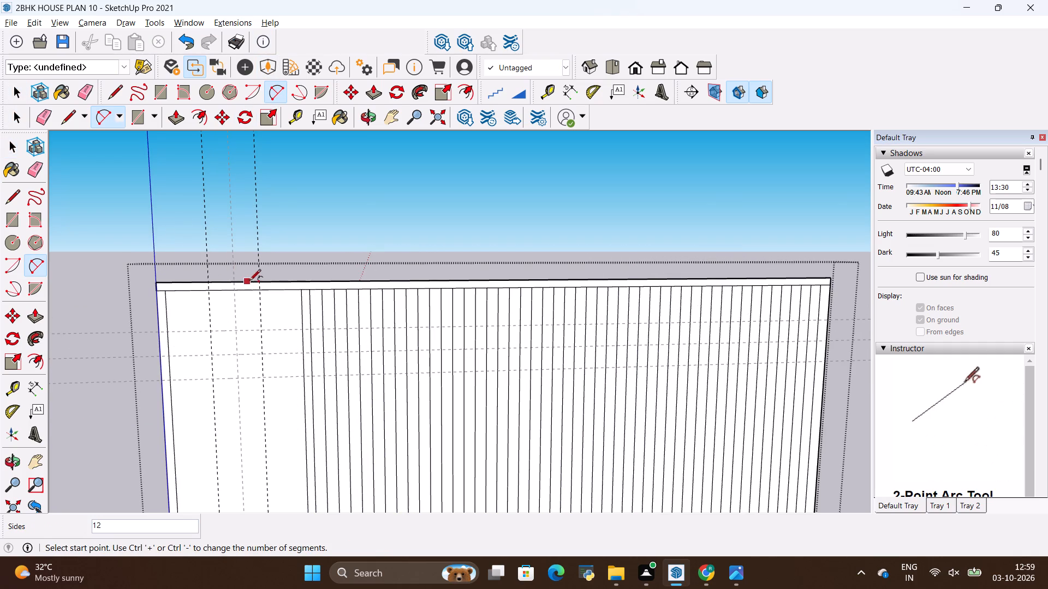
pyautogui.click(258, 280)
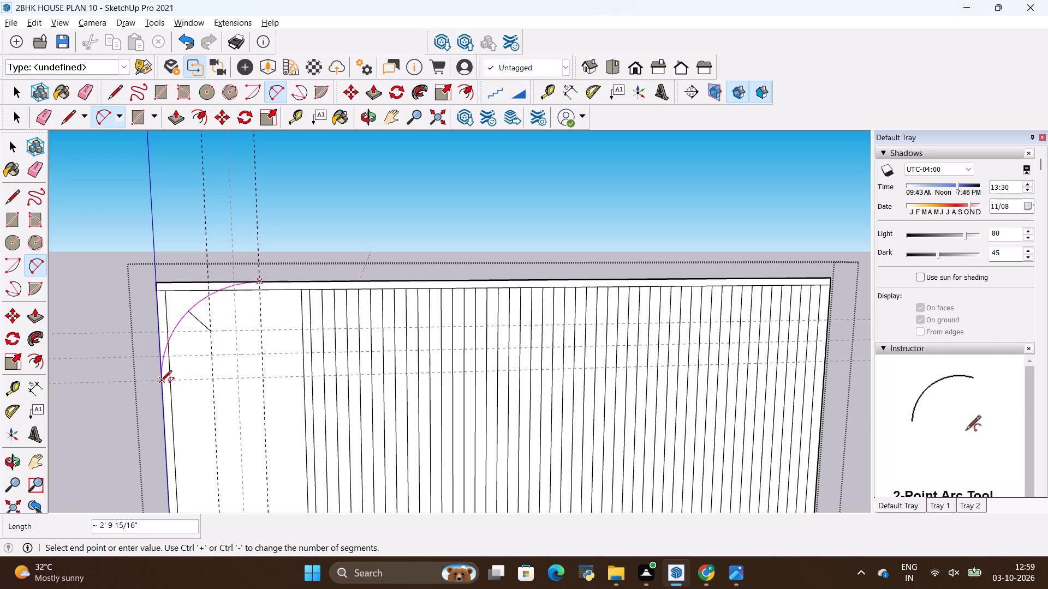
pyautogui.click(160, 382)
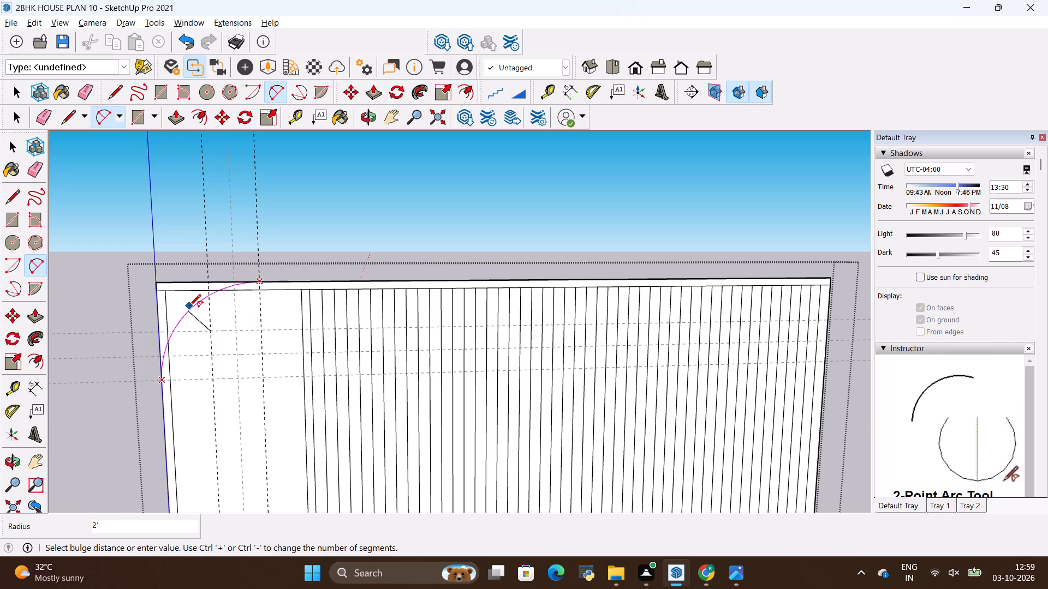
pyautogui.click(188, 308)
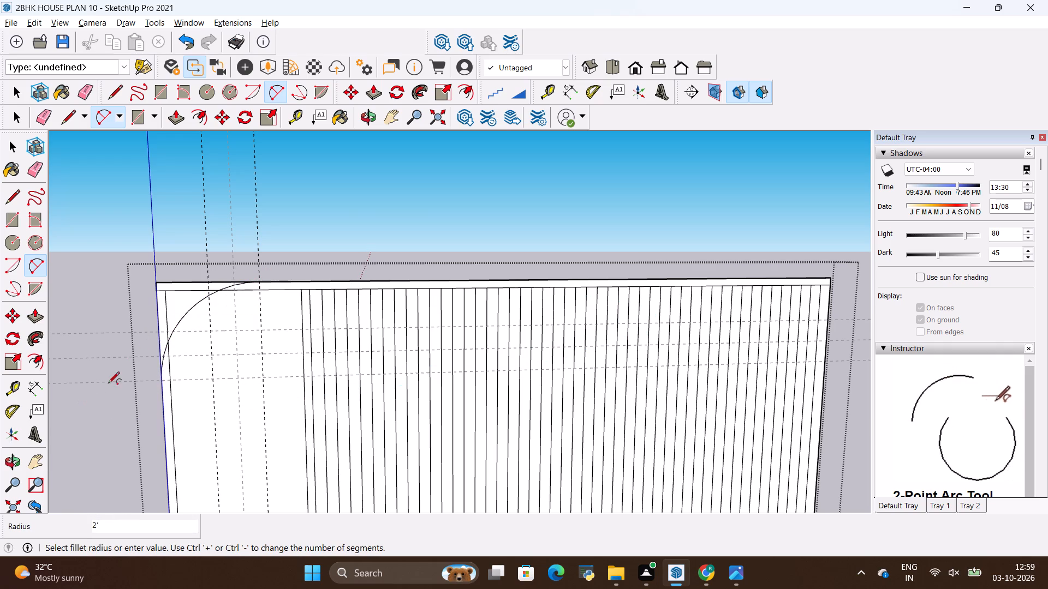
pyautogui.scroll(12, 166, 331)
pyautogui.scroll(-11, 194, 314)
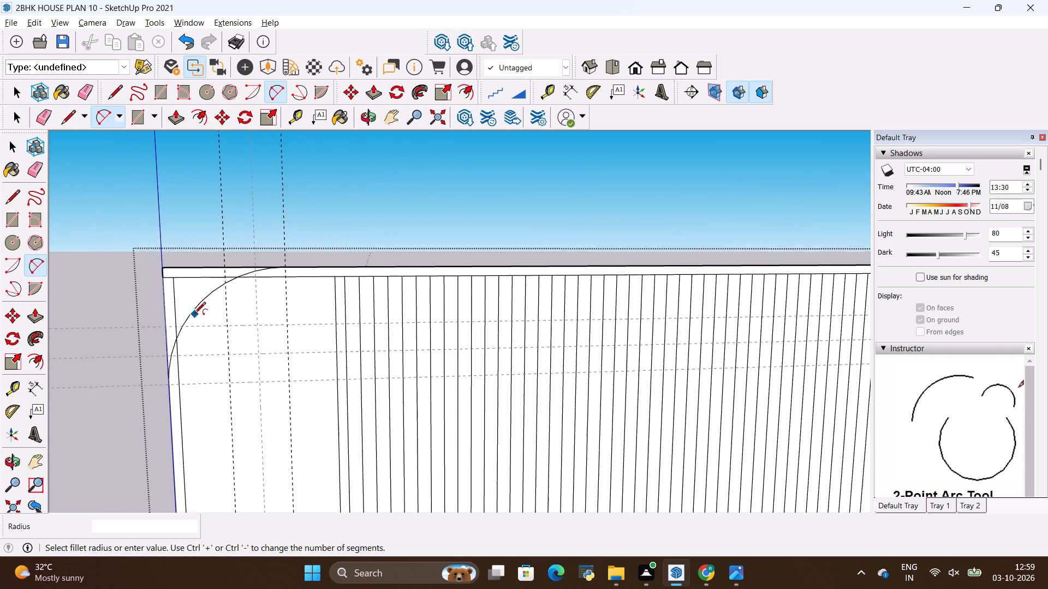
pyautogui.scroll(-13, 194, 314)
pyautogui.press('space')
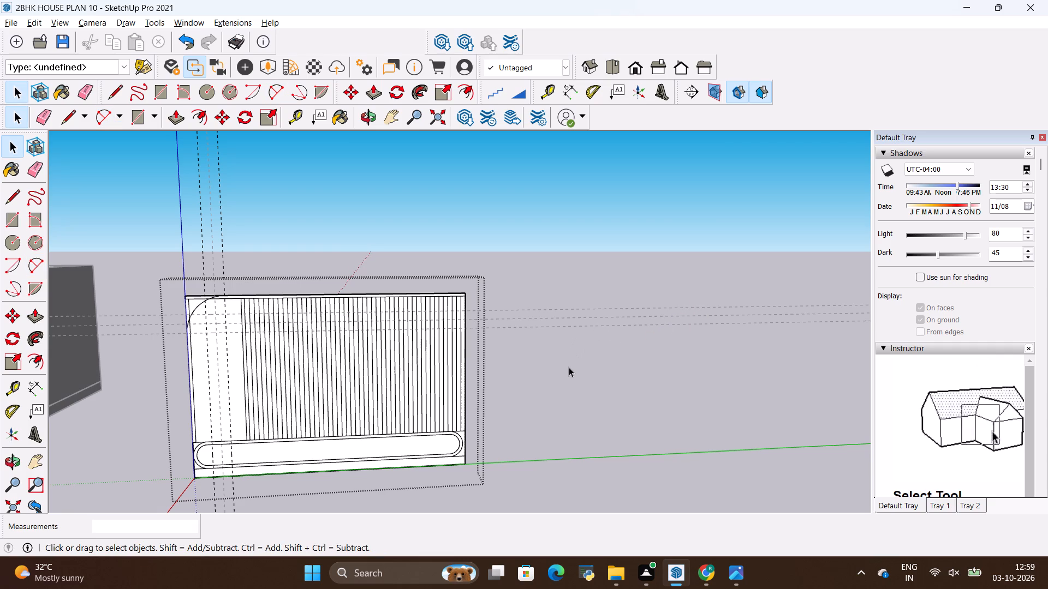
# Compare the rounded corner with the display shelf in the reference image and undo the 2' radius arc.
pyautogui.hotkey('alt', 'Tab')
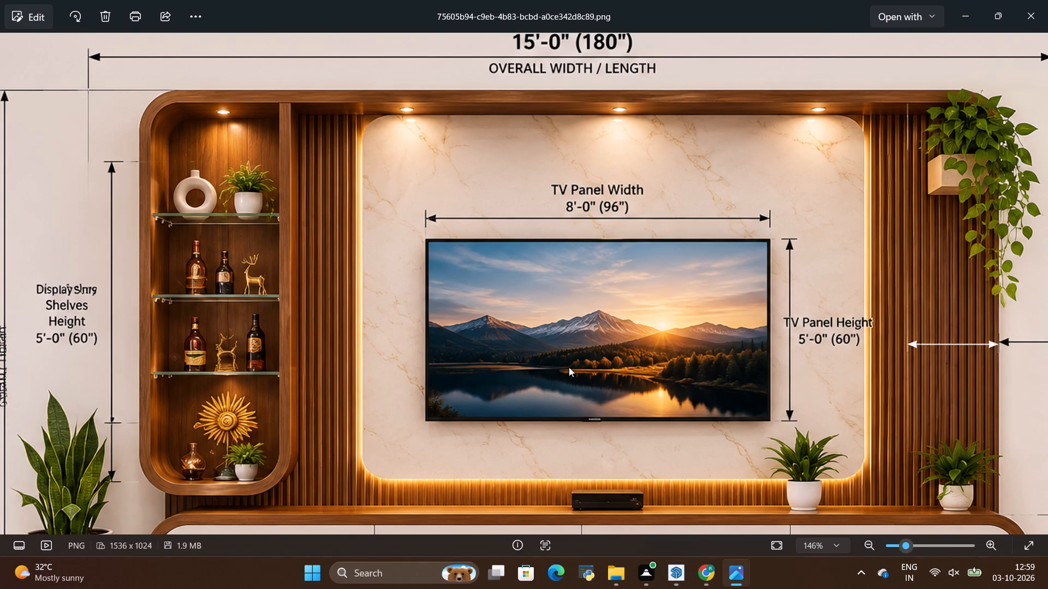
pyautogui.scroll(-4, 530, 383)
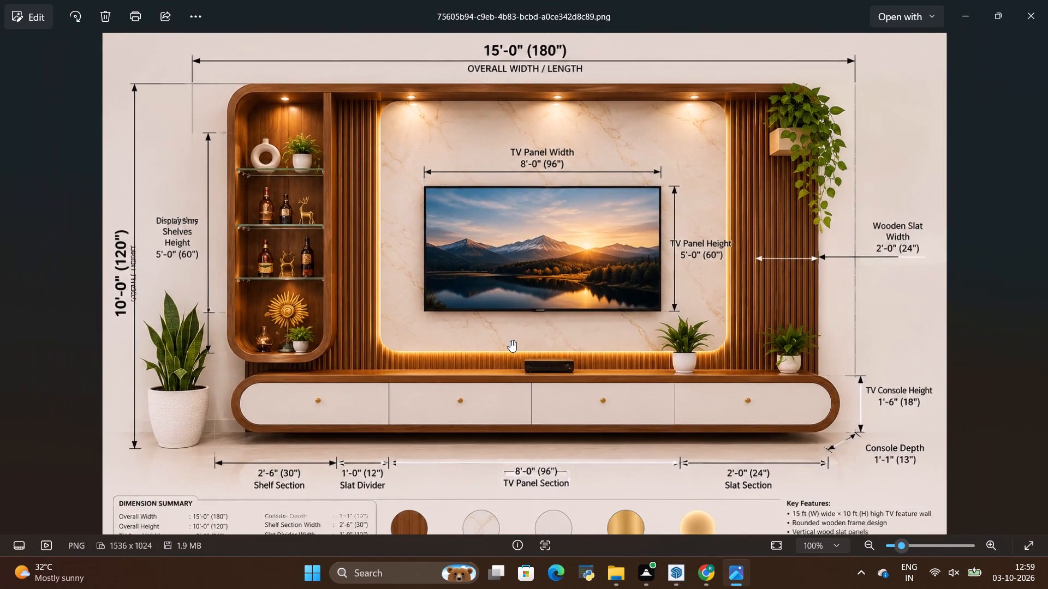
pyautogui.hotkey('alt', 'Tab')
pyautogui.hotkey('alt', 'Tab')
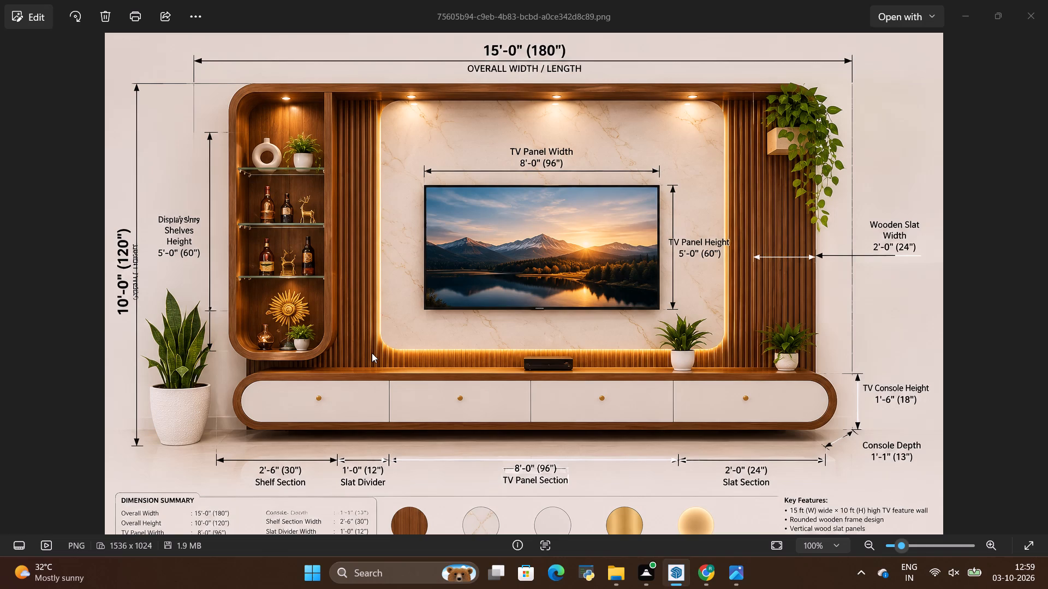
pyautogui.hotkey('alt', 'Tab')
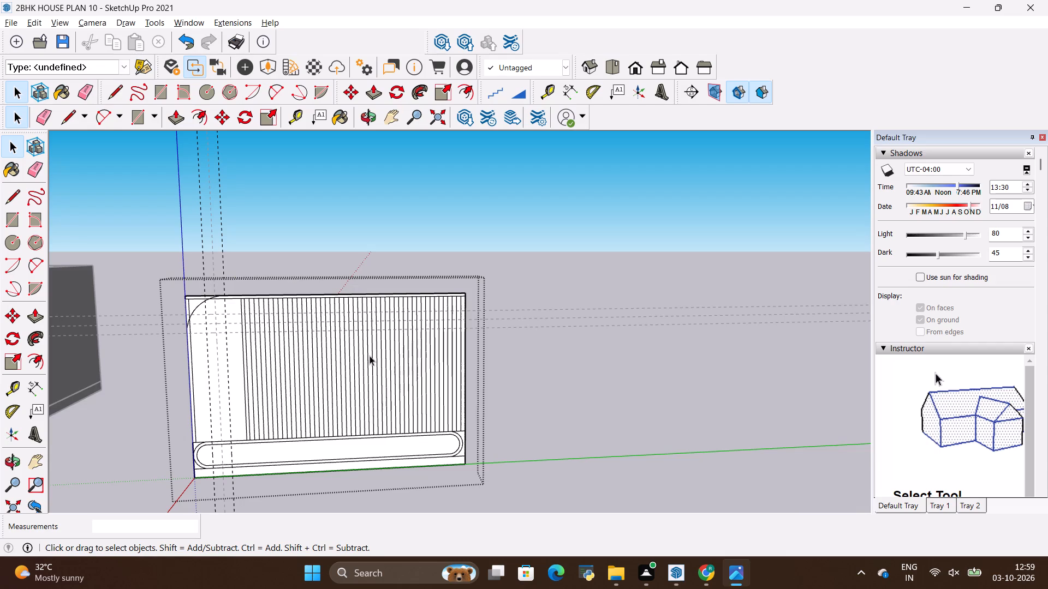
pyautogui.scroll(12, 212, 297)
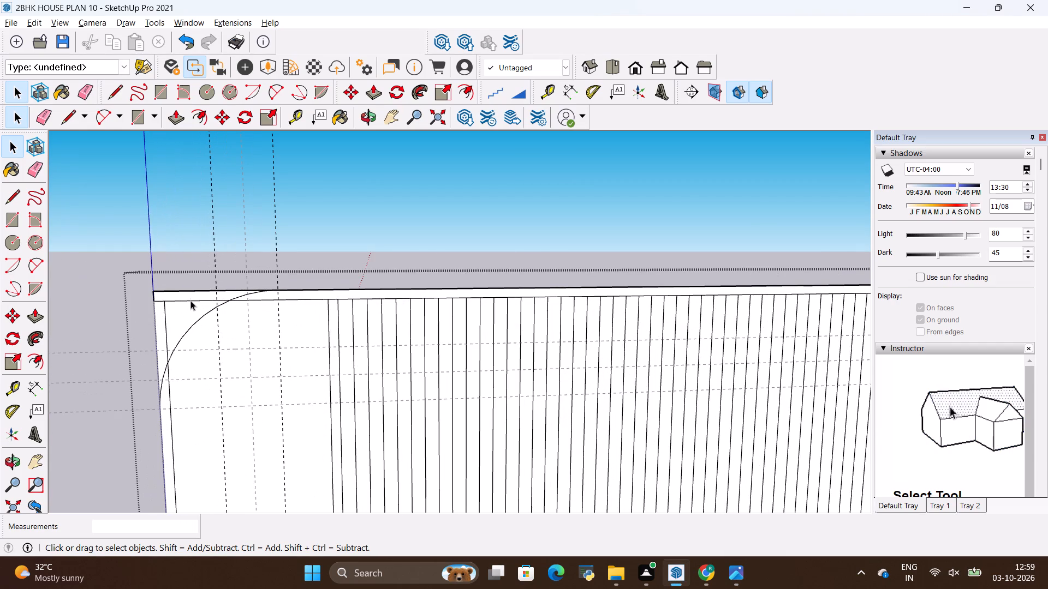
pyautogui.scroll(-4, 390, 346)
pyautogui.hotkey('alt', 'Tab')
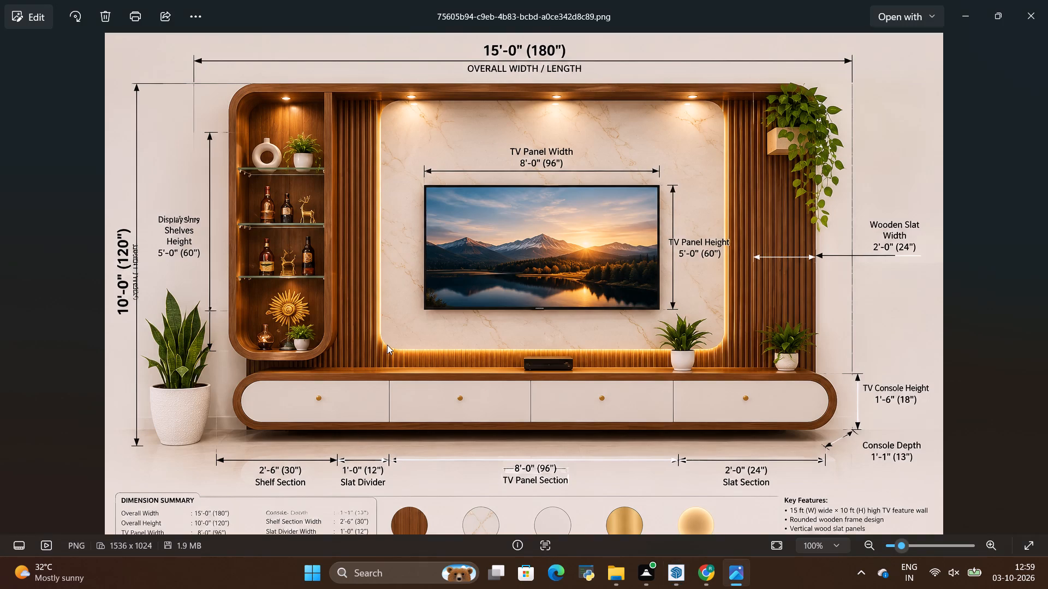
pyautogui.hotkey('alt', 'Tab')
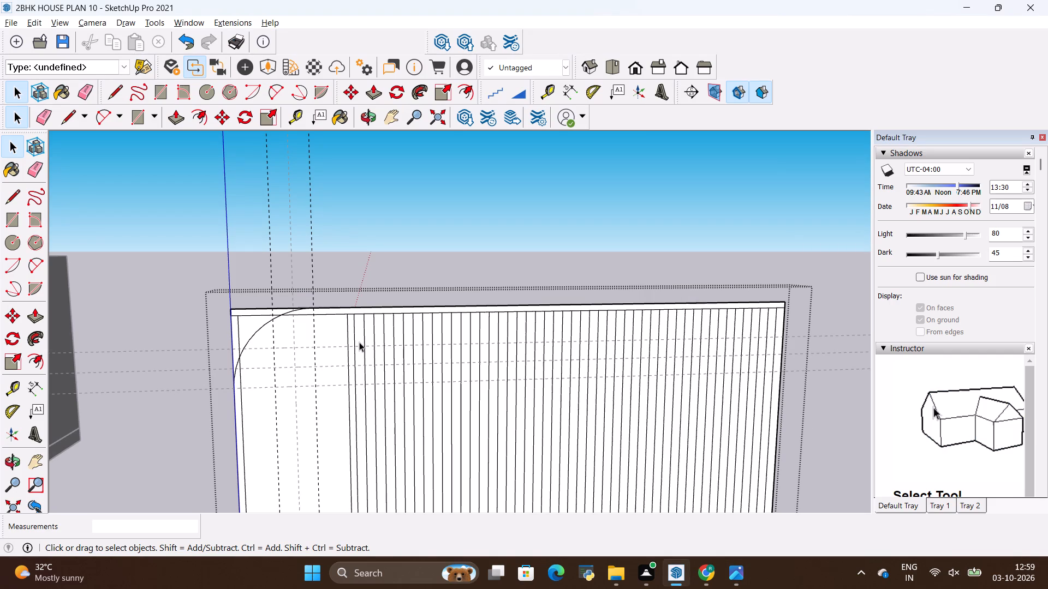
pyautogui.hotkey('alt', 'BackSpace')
# Draw a tangent arc spanning about 1' 2 1/8" across the inner border's top-left corner, between the 1' guides.
pyautogui.scroll(2, 195, 273)
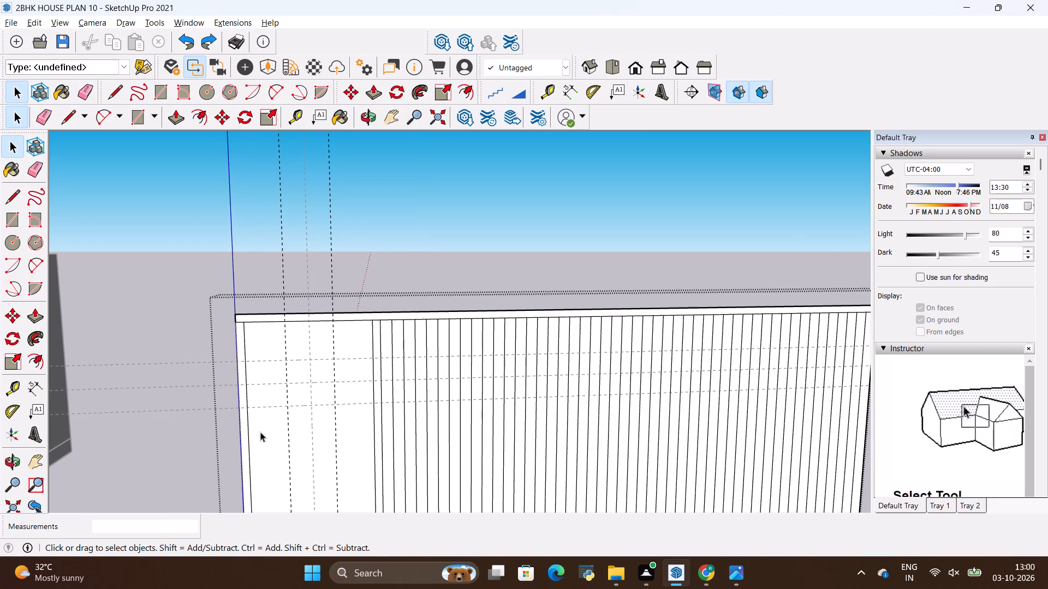
pyautogui.scroll(2, 255, 395)
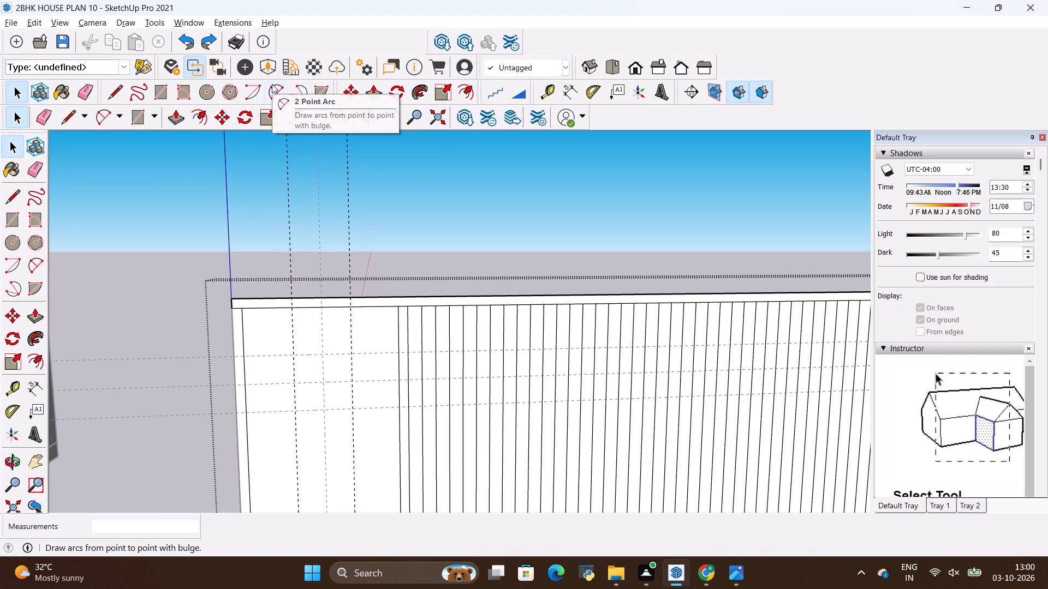
pyautogui.click(272, 84)
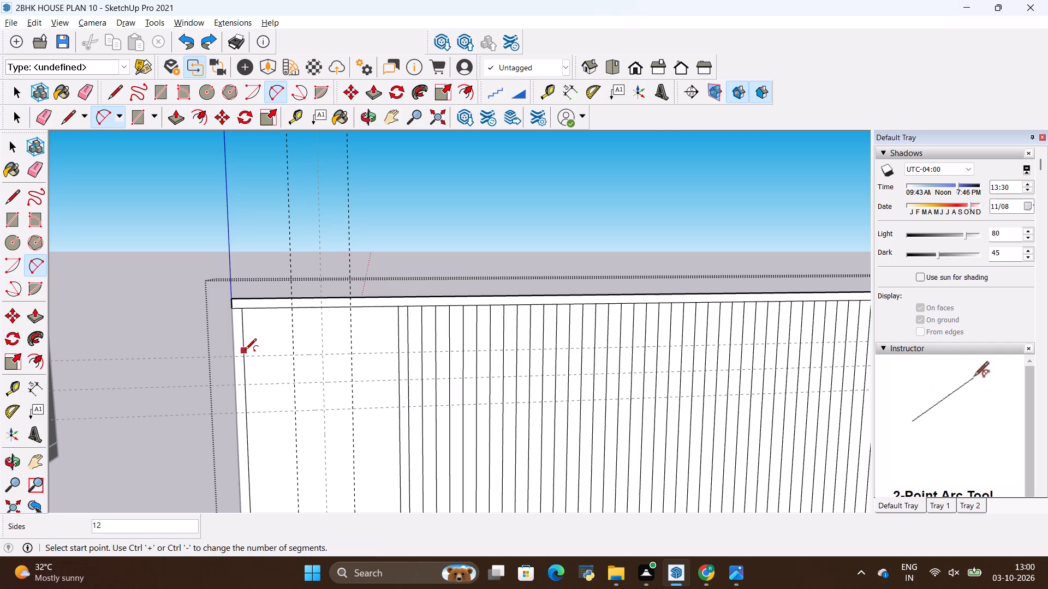
pyautogui.click(244, 356)
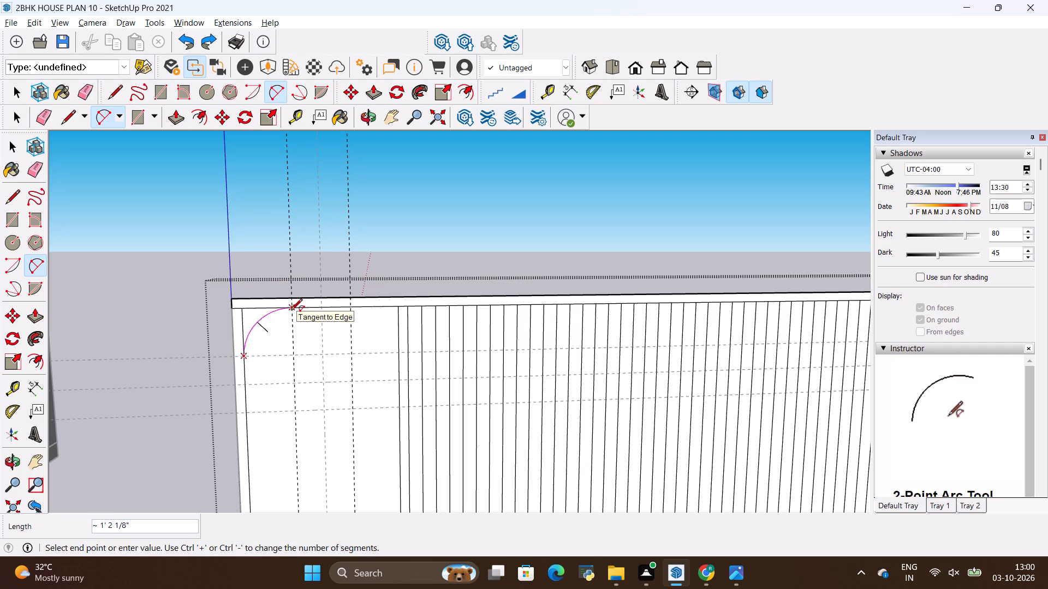
pyautogui.click(291, 311)
pyautogui.click(291, 311)
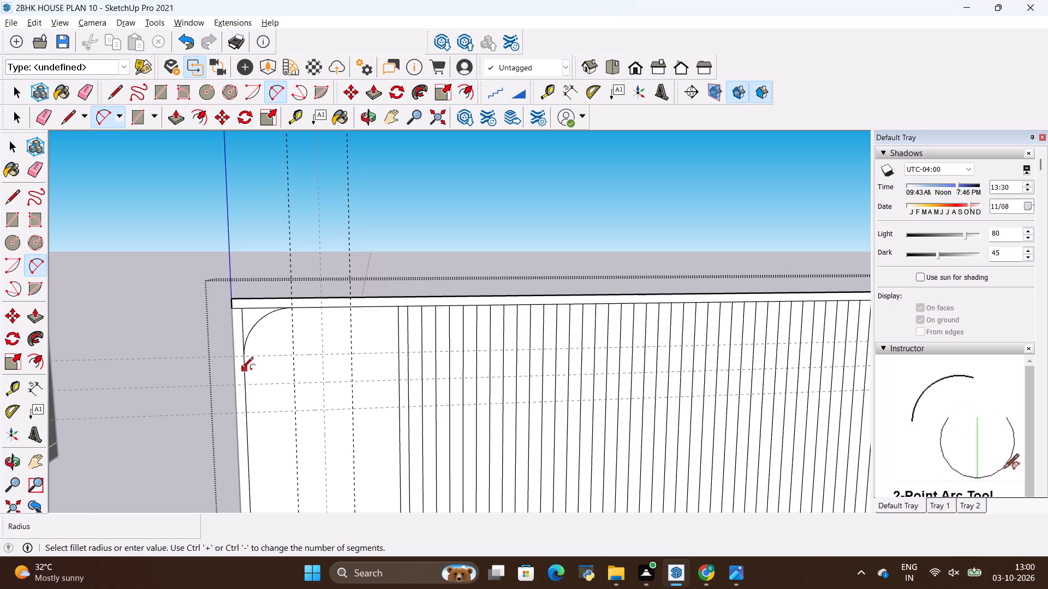
pyautogui.click(305, 364)
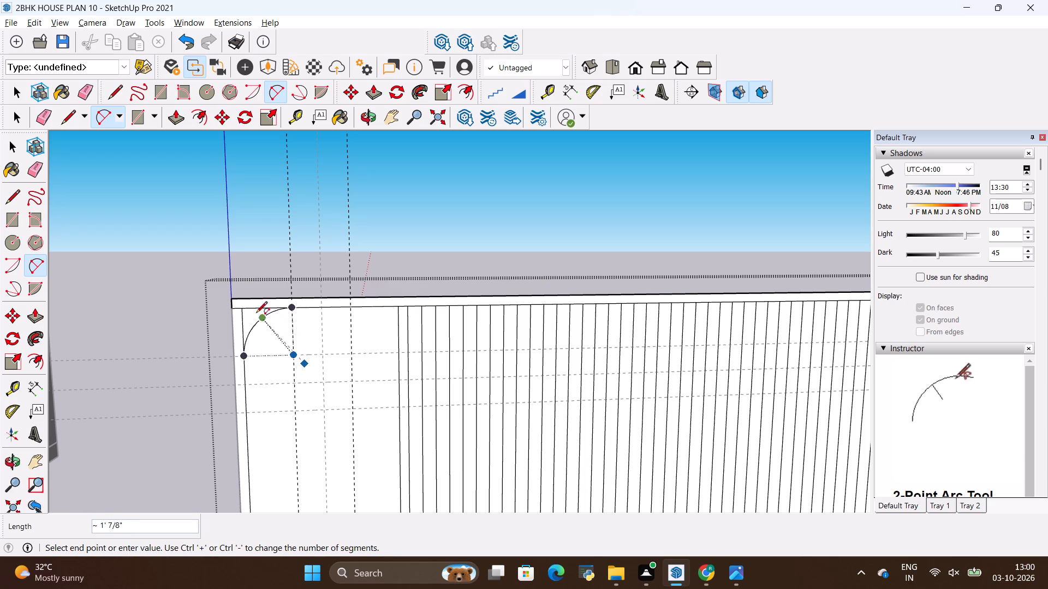
pyautogui.press('Escape')
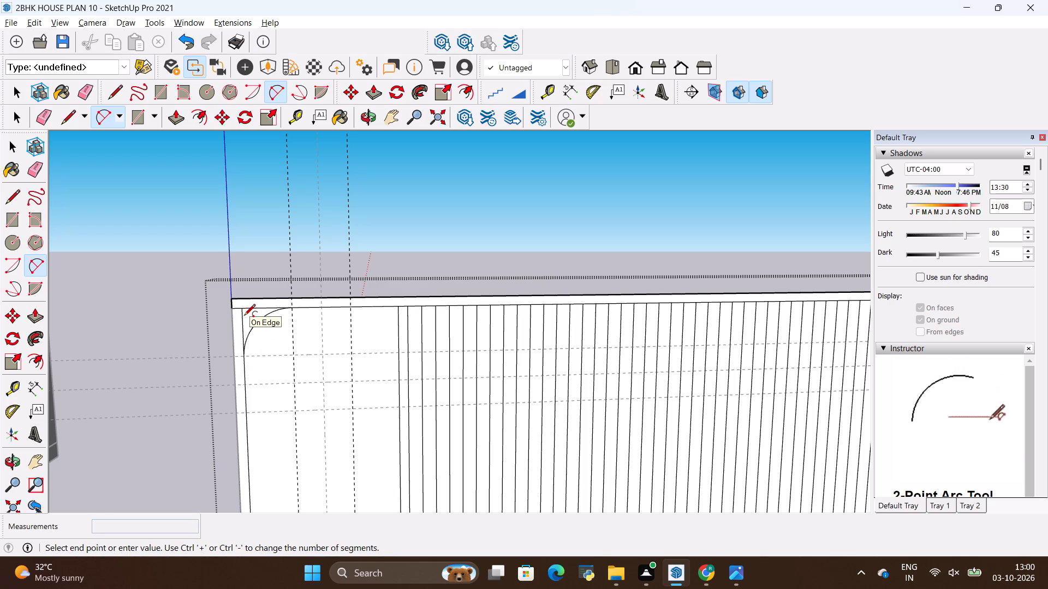
# Compare the inner border's rounded corner with the display shelf's top-left corner in the reference image.
pyautogui.hotkey('alt', 'Tab')
pyautogui.hotkey('alt', 'Tab')
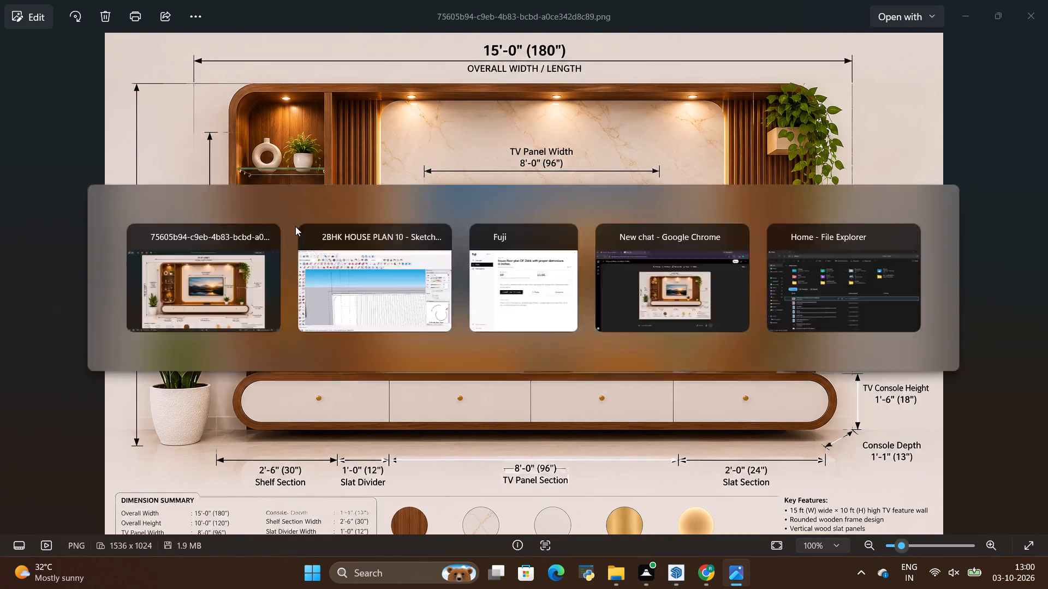
pyautogui.scroll(7, 257, 324)
pyautogui.hotkey('alt', 'Tab')
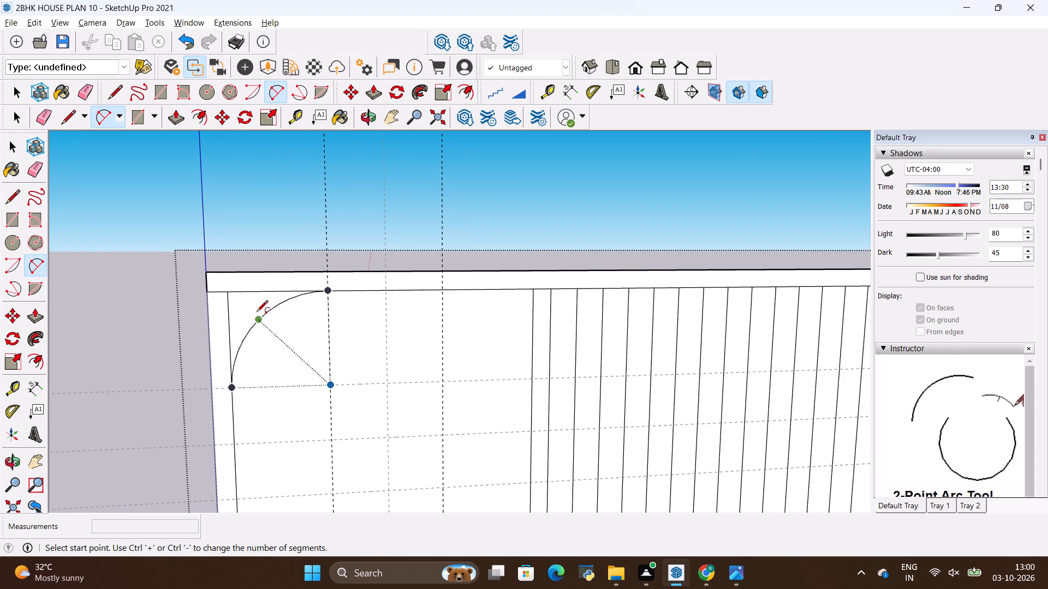
pyautogui.scroll(-5, 257, 311)
pyautogui.hotkey('alt', 'Tab')
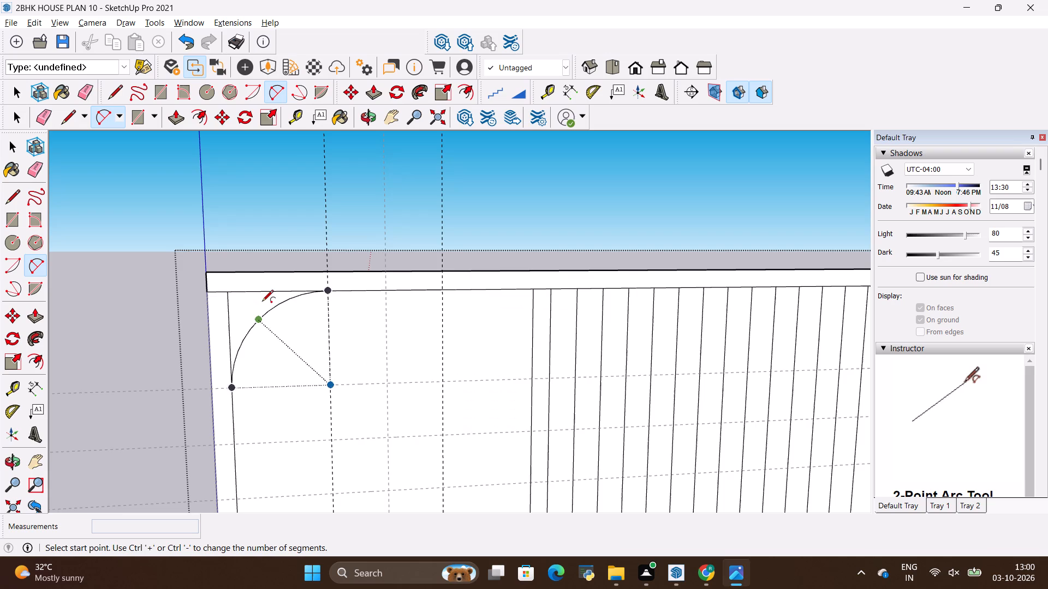
pyautogui.scroll(-16, 267, 299)
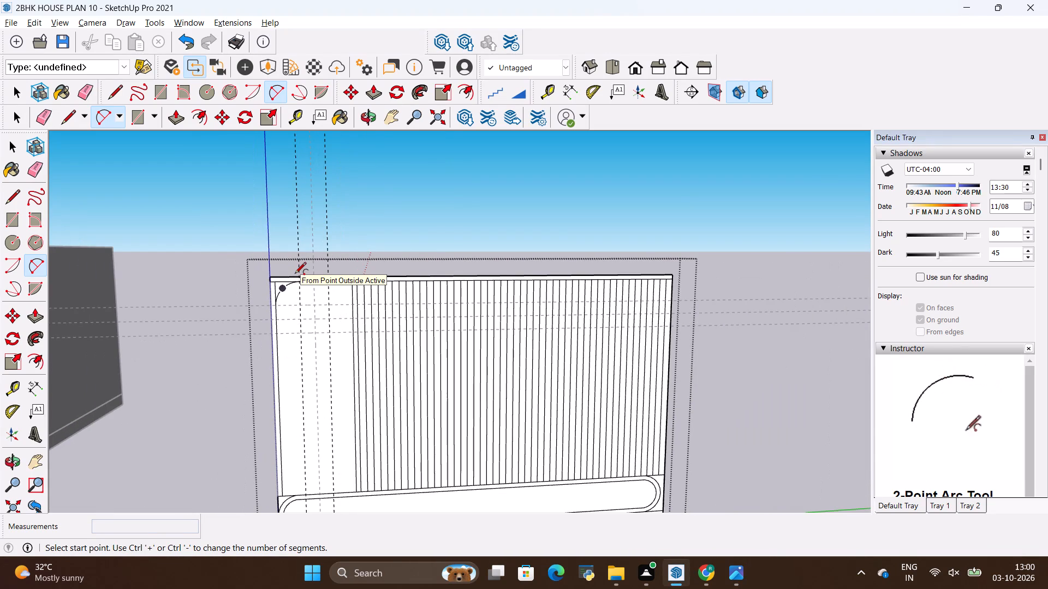
# Draw a tangent arc of 1' radius across the panel's outer top-left corner, between the 1' guides.
pyautogui.scroll(14, 293, 284)
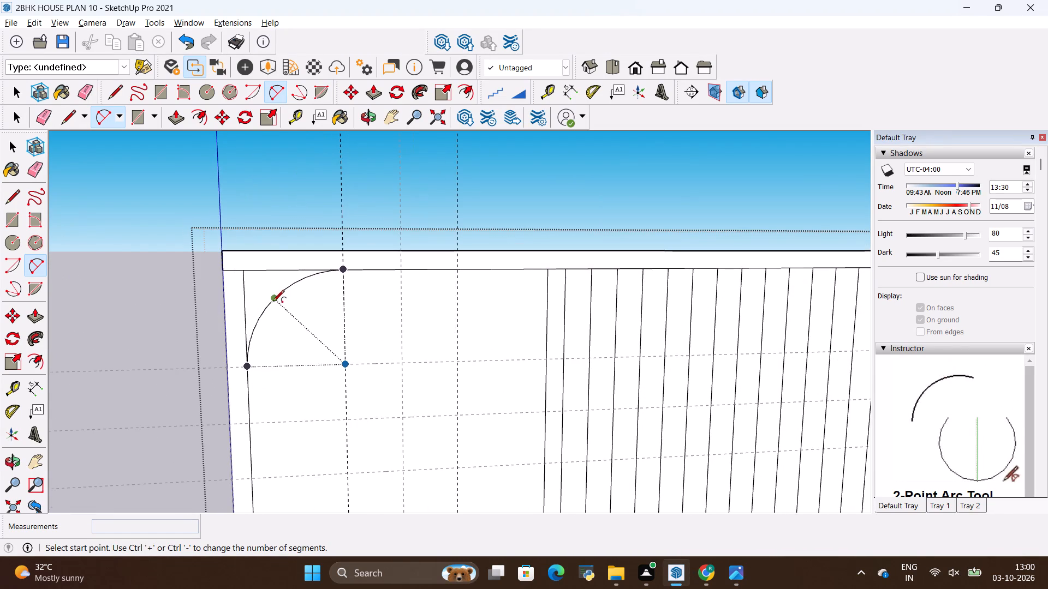
pyautogui.scroll(4, 273, 302)
pyautogui.press('Escape')
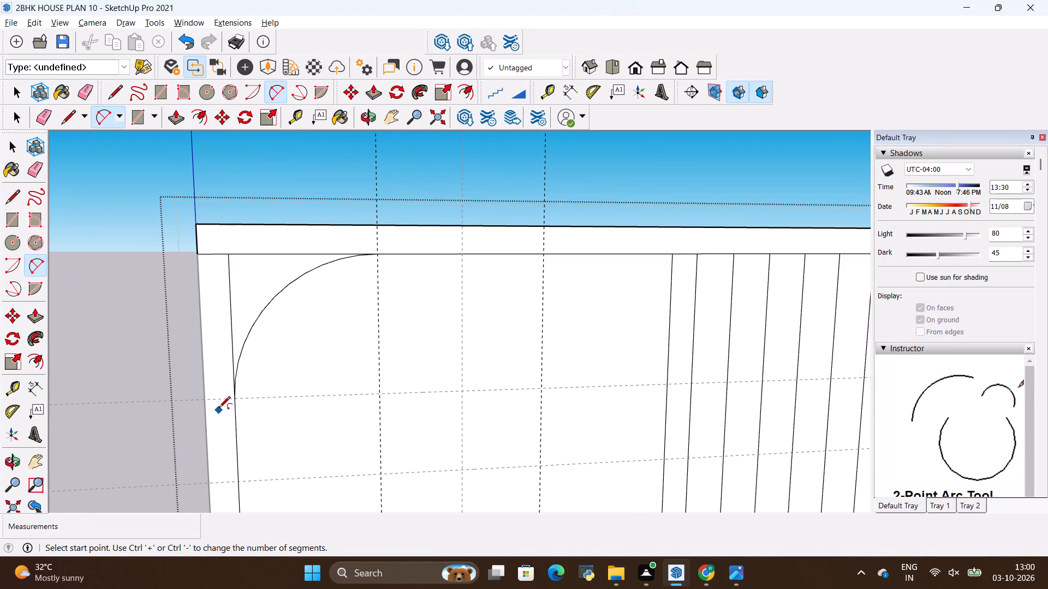
pyautogui.scroll(4, 219, 404)
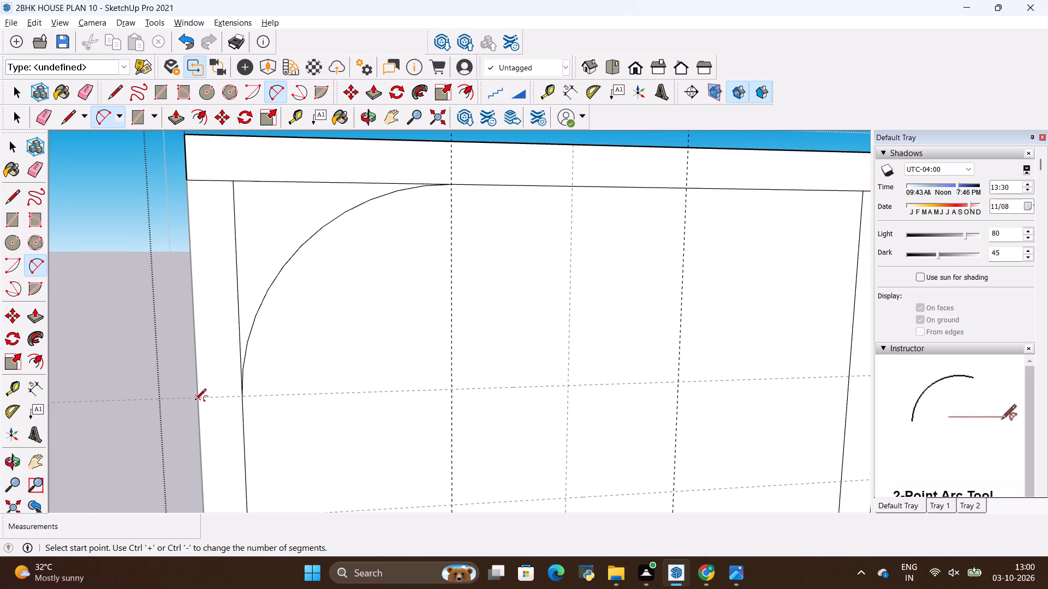
pyautogui.click(196, 401)
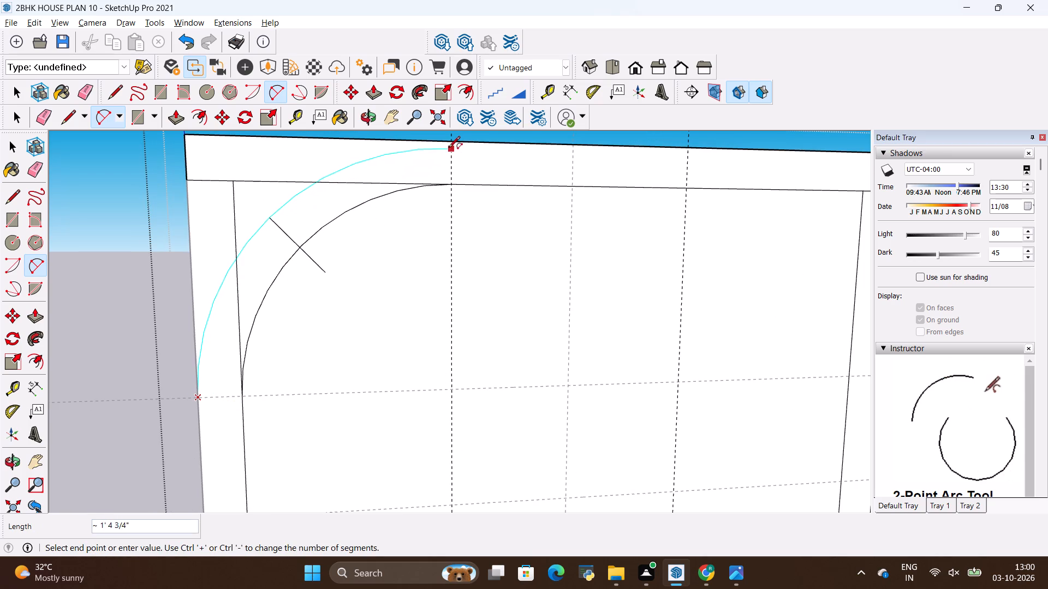
pyautogui.click(449, 143)
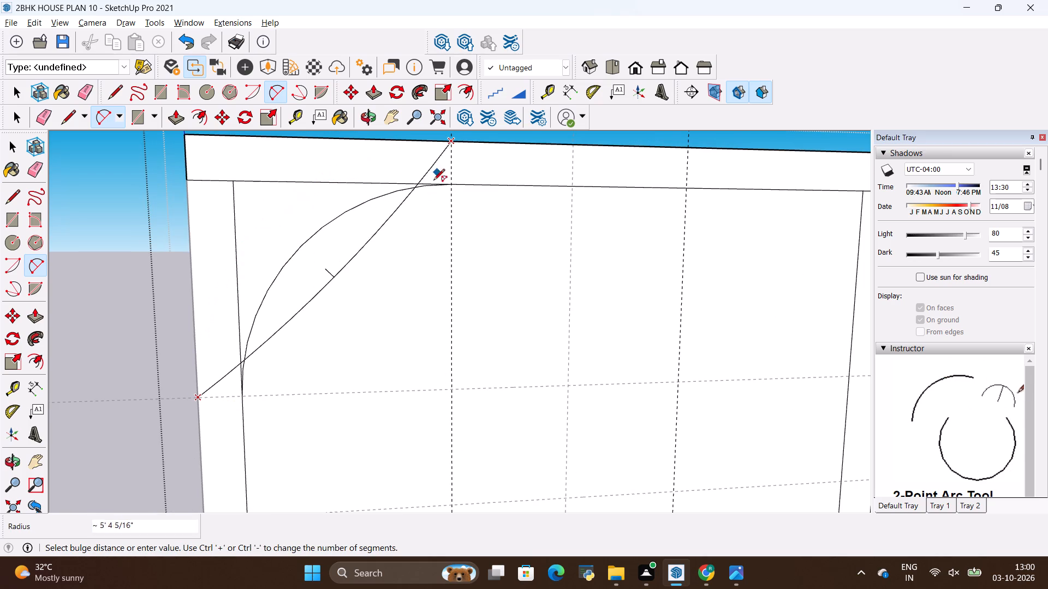
pyautogui.click(319, 160)
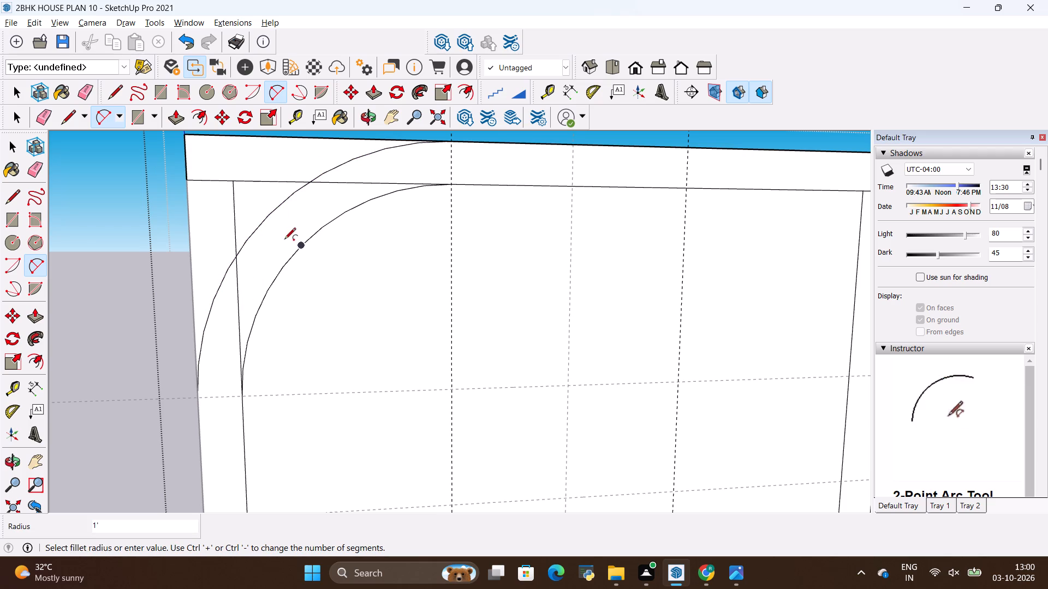
# Erase the leftover square corner edges outside the two arcs at the panel's top-left corner, leaving the outer and inner borders rounded.
pyautogui.press('e')
pyautogui.moveTo(235, 172); pyautogui.dragTo(225, 196)
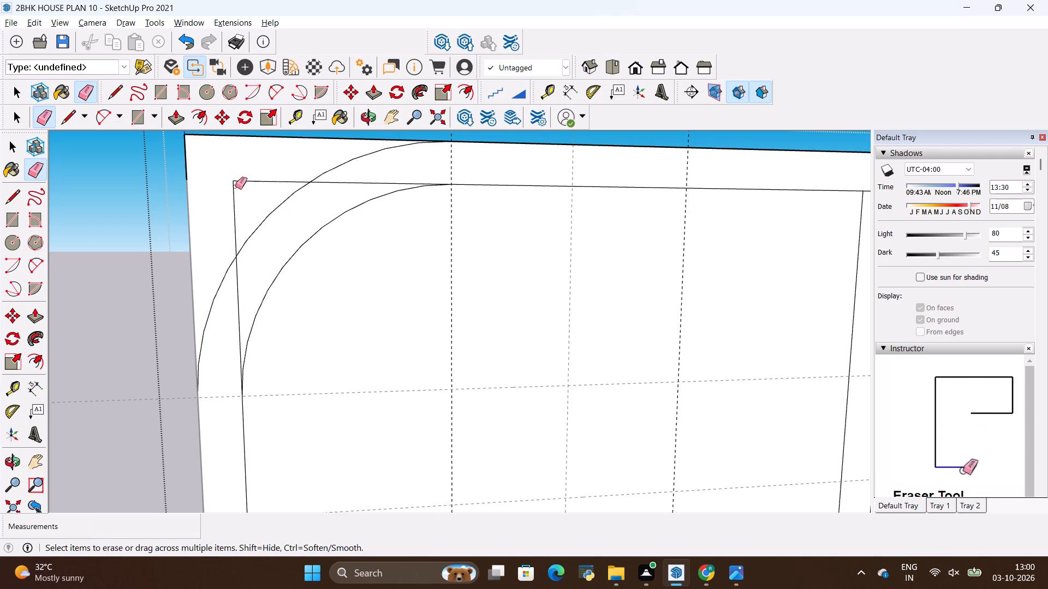
pyautogui.moveTo(240, 179); pyautogui.dragTo(231, 205)
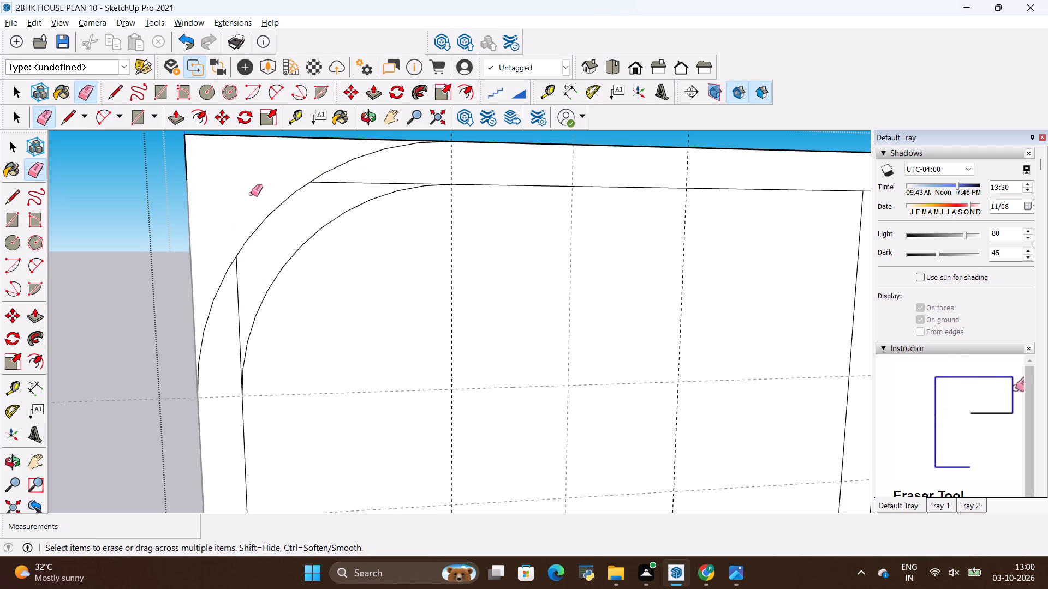
pyautogui.hotkey('alt', 'Tab')
pyautogui.hotkey('alt', 'Tab')
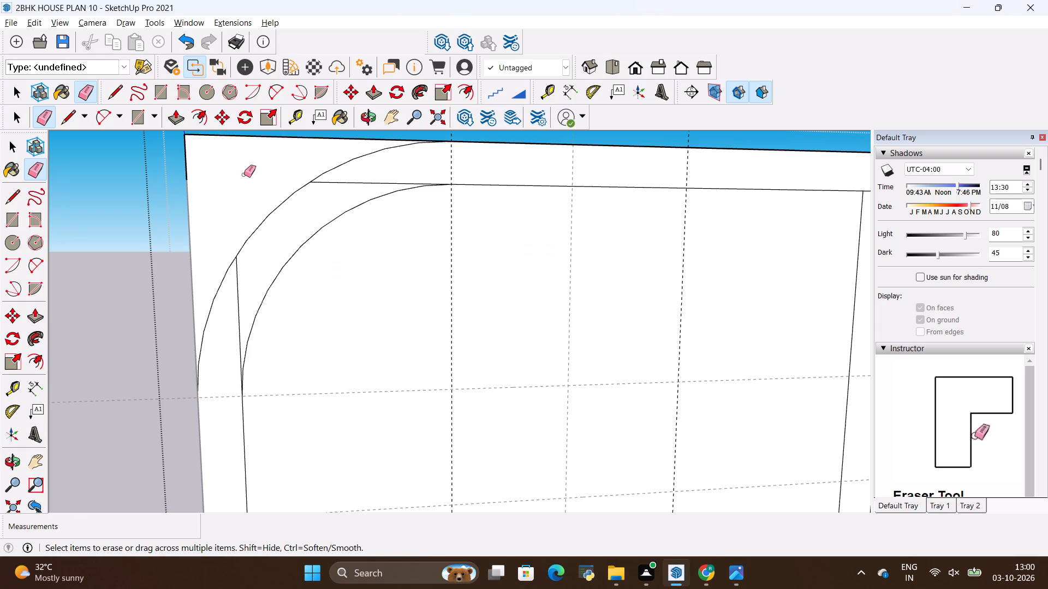
pyautogui.moveTo(177, 191); pyautogui.dragTo(196, 197)
pyautogui.moveTo(199, 205); pyautogui.dragTo(181, 212)
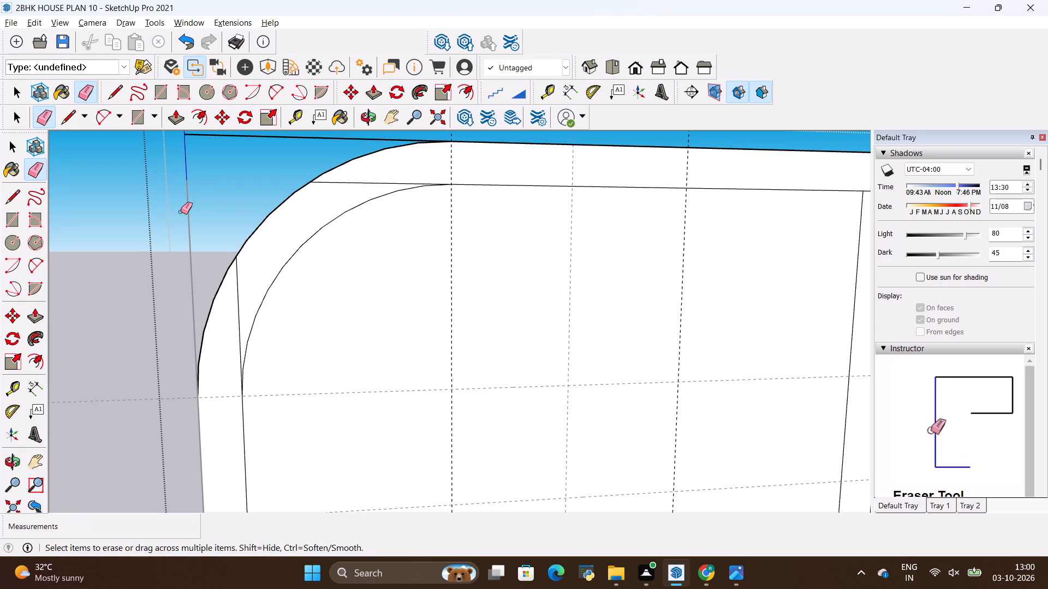
pyautogui.moveTo(181, 212); pyautogui.dragTo(180, 212)
pyautogui.moveTo(192, 223); pyautogui.dragTo(181, 239)
pyautogui.moveTo(247, 270); pyautogui.dragTo(234, 291)
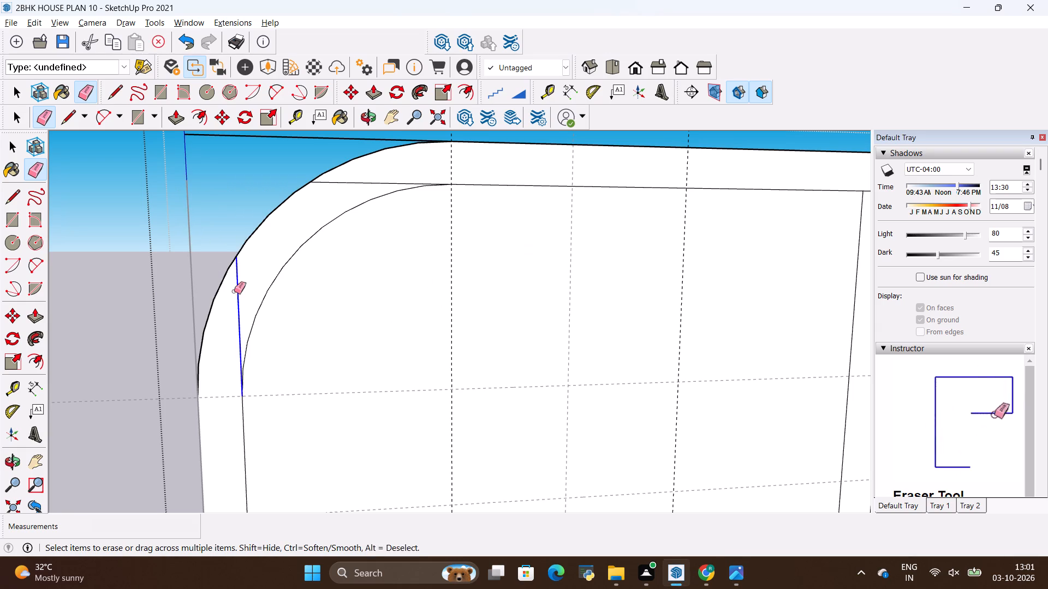
pyautogui.moveTo(234, 291); pyautogui.dragTo(233, 297)
pyautogui.moveTo(352, 171); pyautogui.dragTo(339, 195)
pyautogui.scroll(-5, 274, 233)
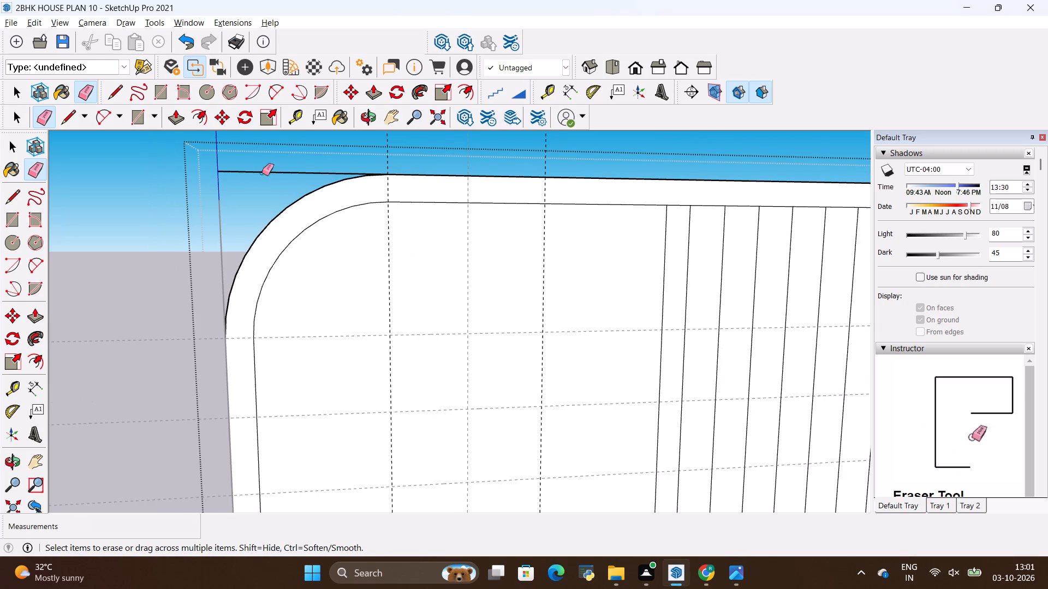
pyautogui.moveTo(258, 163); pyautogui.dragTo(262, 188)
# Compare the panel's rounded top-left corner and its square top-right corner with the reference image.
pyautogui.scroll(-5, 189, 242)
pyautogui.scroll(-13, 262, 273)
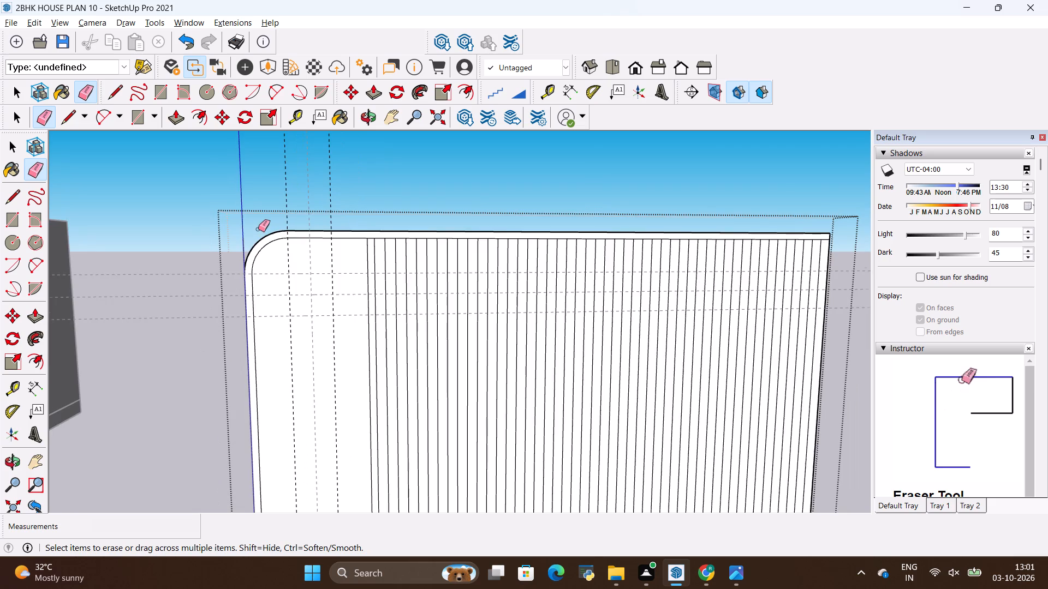
pyautogui.scroll(-10, 258, 229)
pyautogui.scroll(5, 281, 311)
pyautogui.scroll(-3, 278, 322)
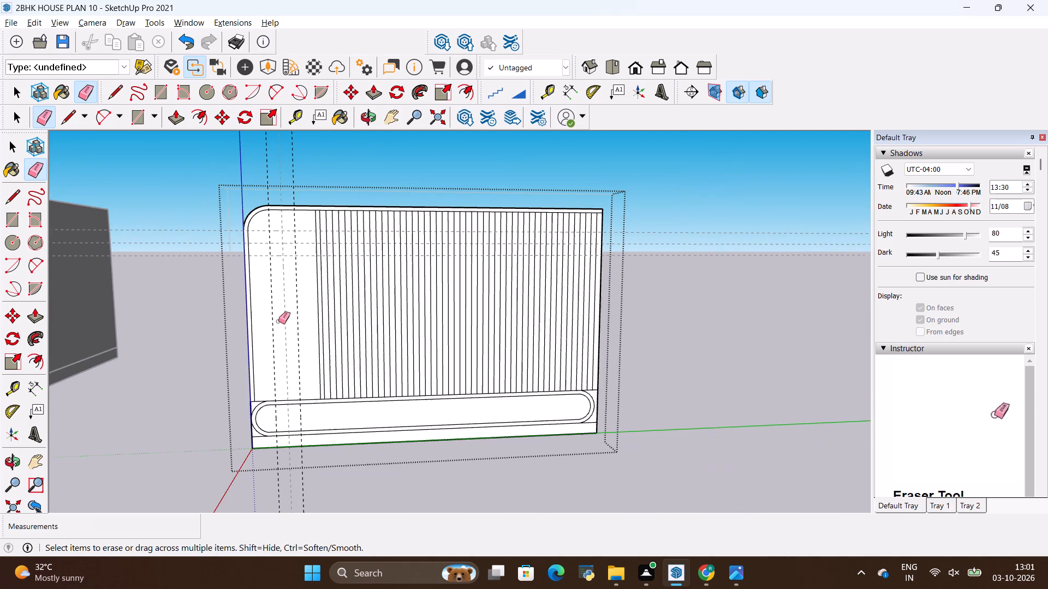
pyautogui.scroll(3, 628, 229)
pyautogui.hotkey('alt', 'Tab')
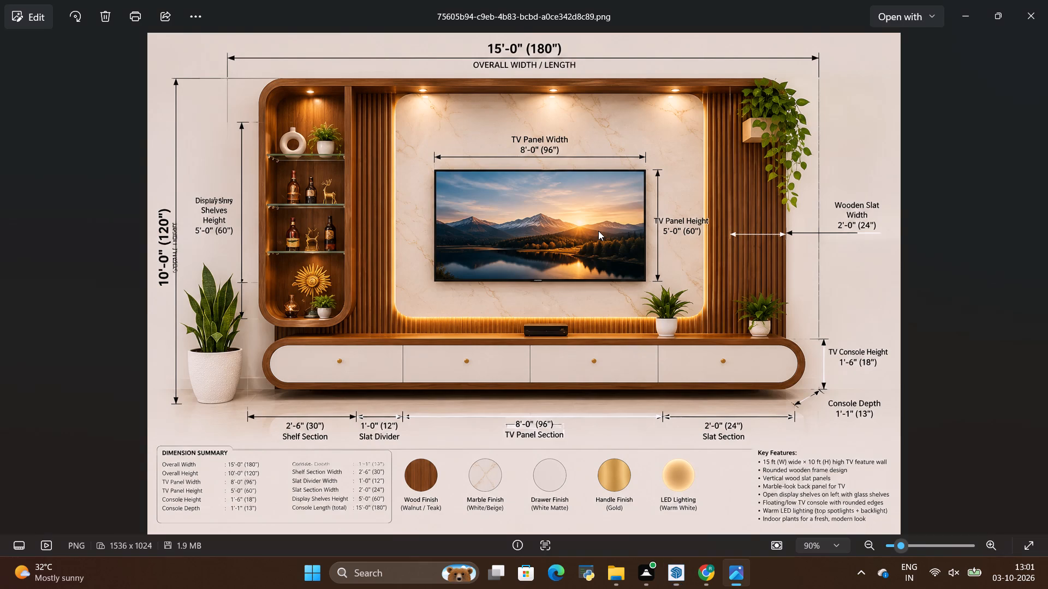
pyautogui.hotkey('alt', 'Tab')
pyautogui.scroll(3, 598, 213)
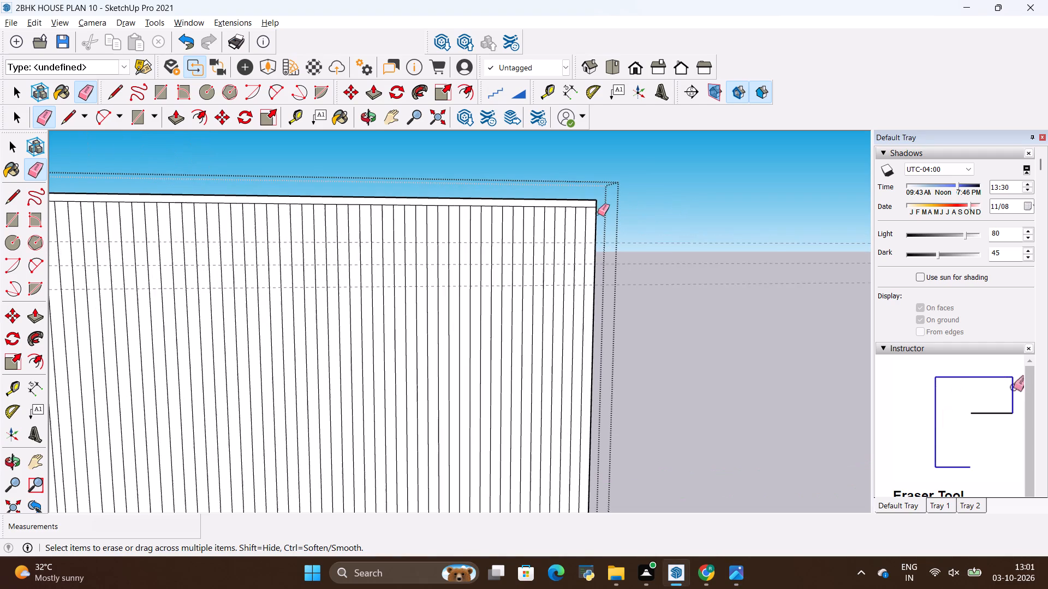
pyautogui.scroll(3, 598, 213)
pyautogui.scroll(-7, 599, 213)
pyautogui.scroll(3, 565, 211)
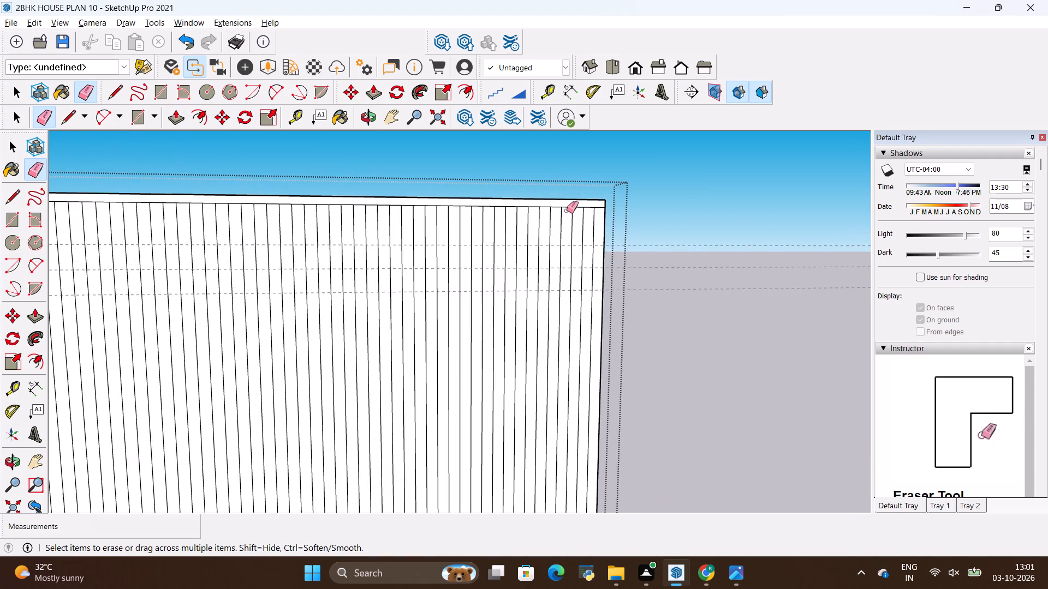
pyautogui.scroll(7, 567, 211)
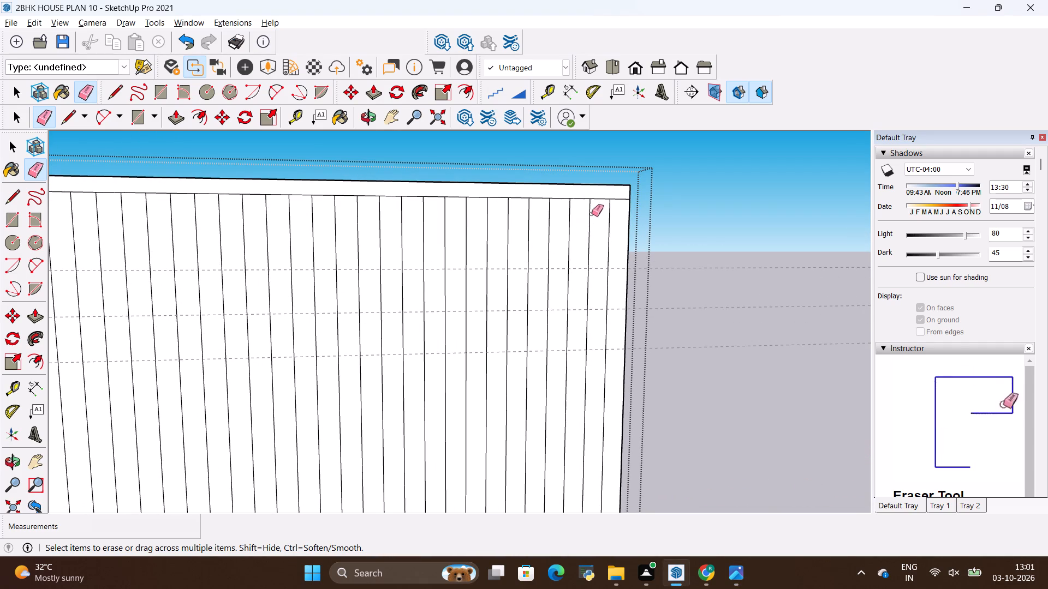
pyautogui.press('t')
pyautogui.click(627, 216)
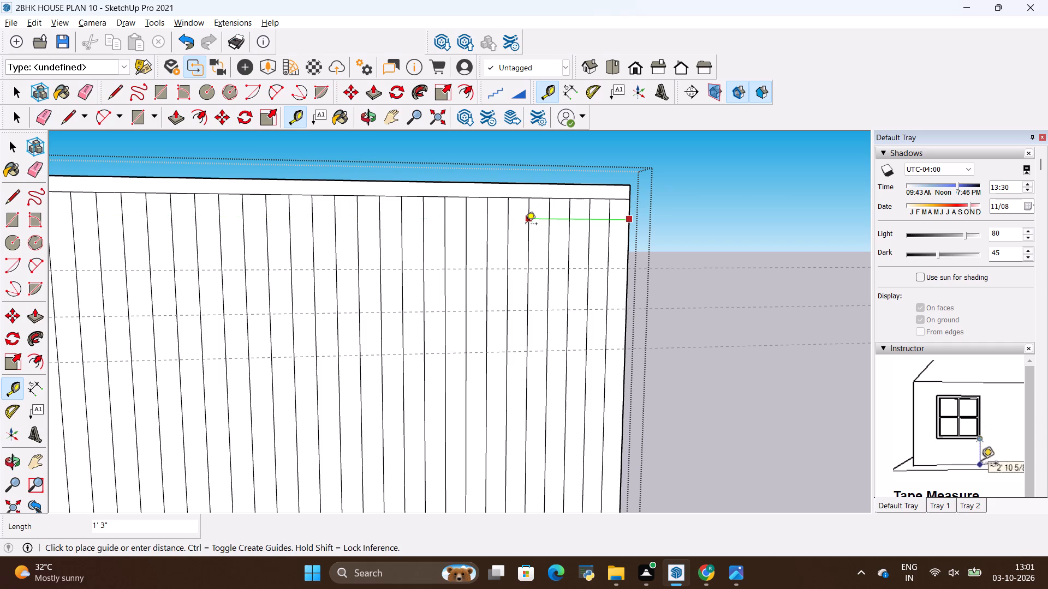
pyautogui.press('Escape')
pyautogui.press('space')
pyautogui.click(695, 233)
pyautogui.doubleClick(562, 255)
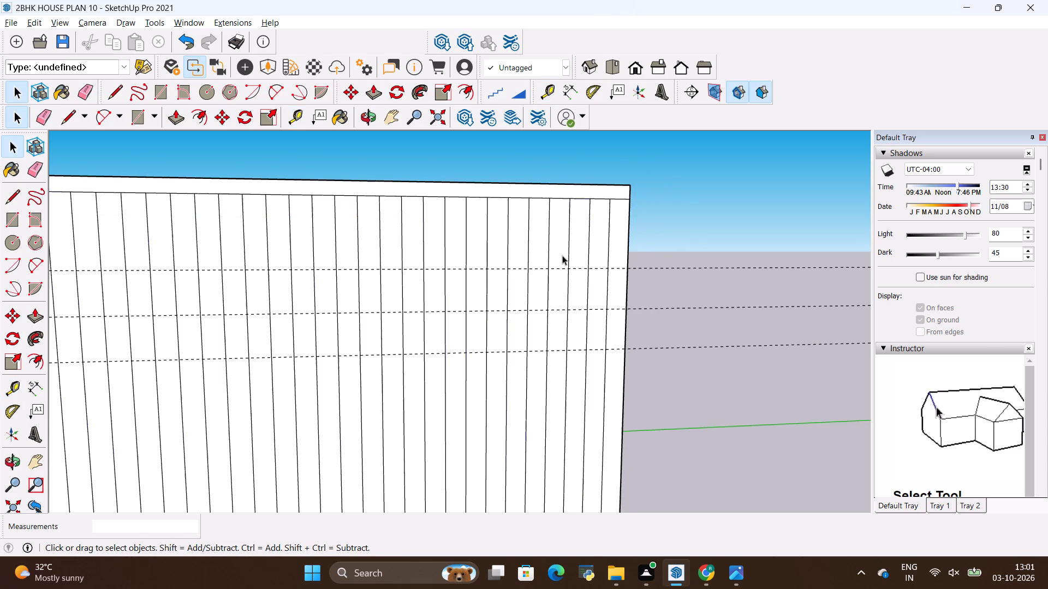
# Place a vertical guide 1' in from the panel's right edge, inside the group.
pyautogui.press('t')
pyautogui.click(631, 245)
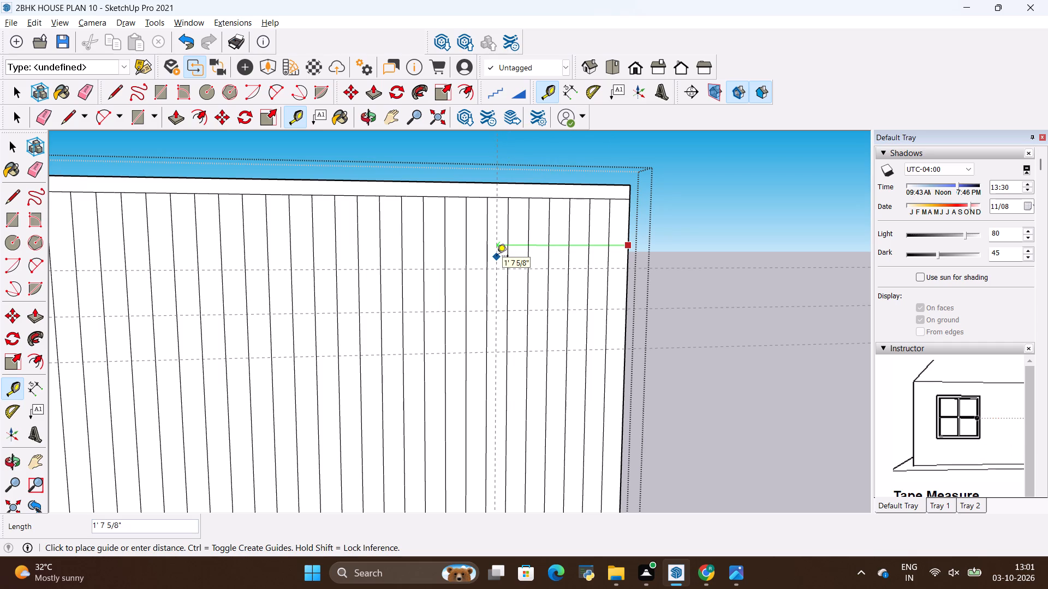
pyautogui.press('BackSpace')
pyautogui.press('1')
pyautogui.press("'")
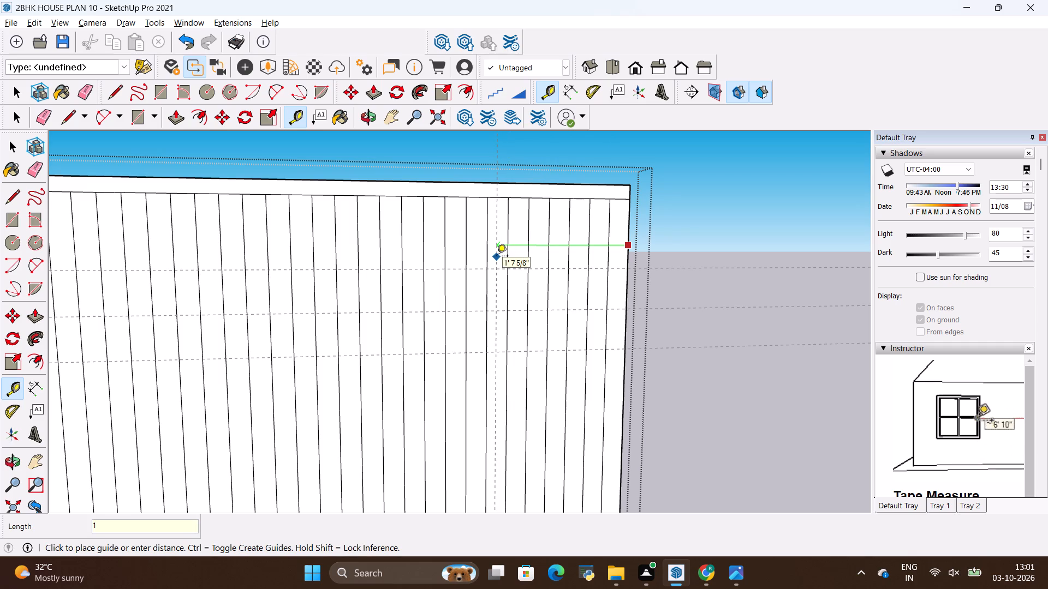
pyautogui.press('Return')
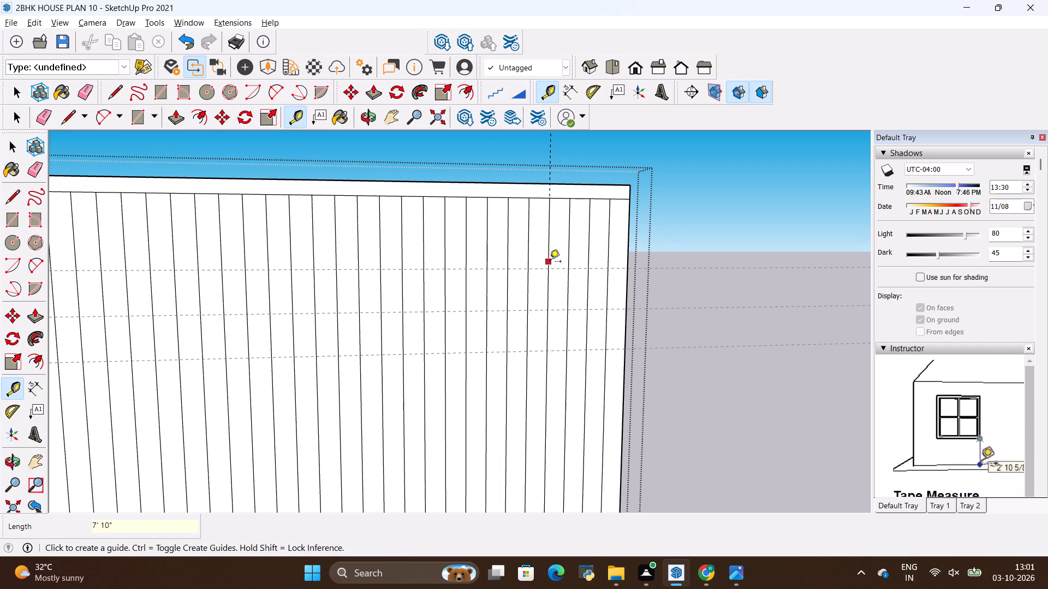
# Draw a tangent arc of 1' radius across the panel's outer top-right corner, between the vertical and horizontal 1' guides.
pyautogui.scroll(-2, 561, 286)
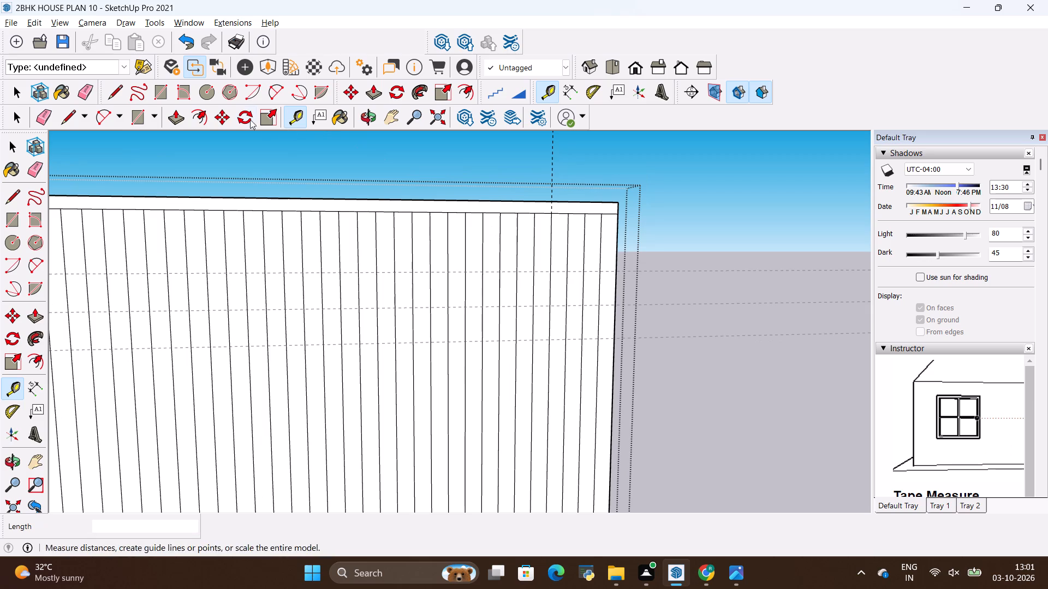
pyautogui.click(270, 89)
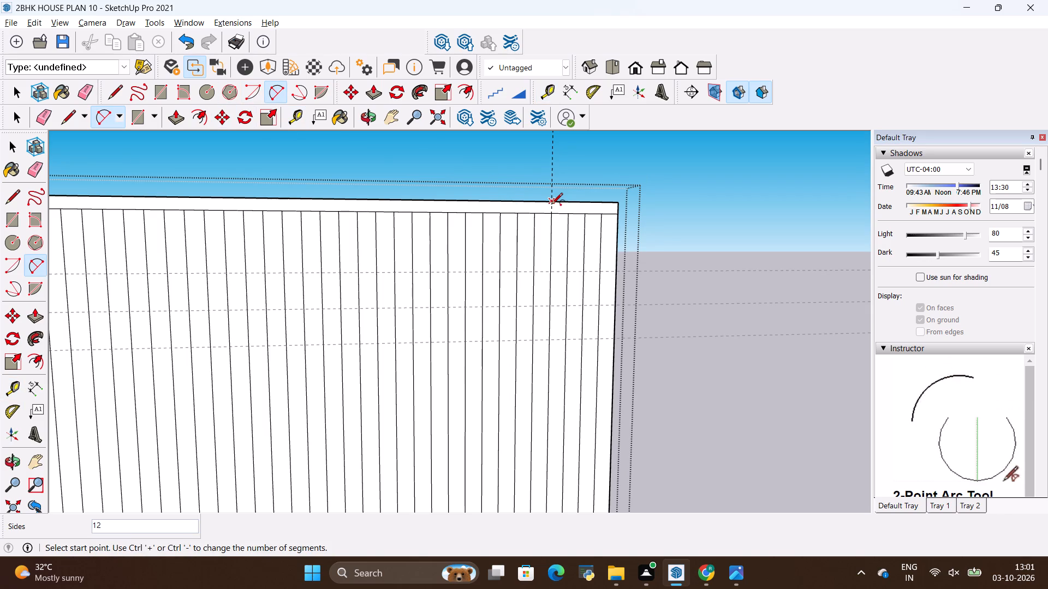
pyautogui.click(551, 205)
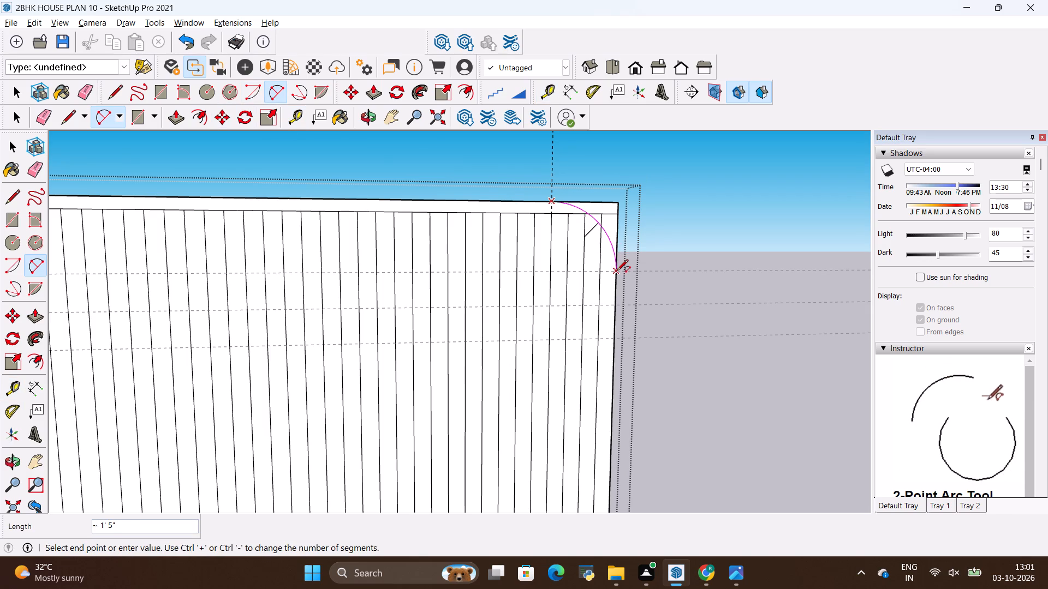
pyautogui.click(617, 272)
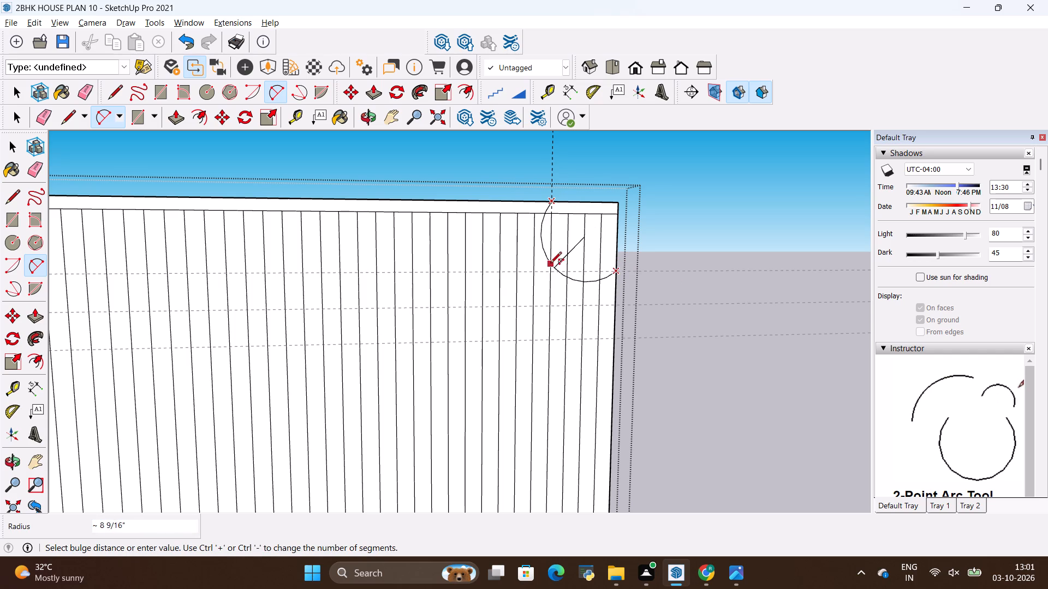
pyautogui.click(599, 225)
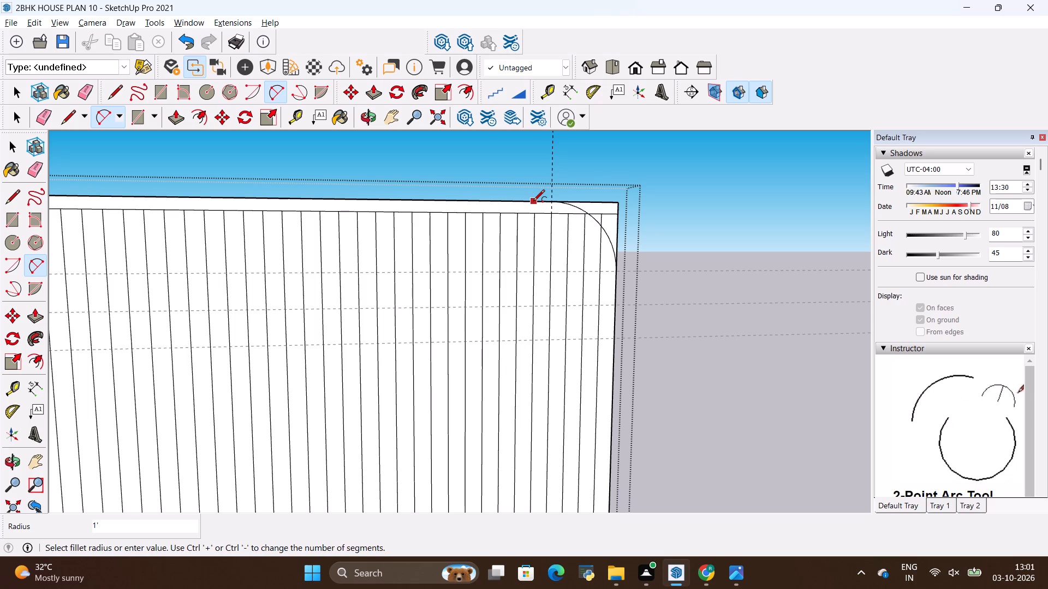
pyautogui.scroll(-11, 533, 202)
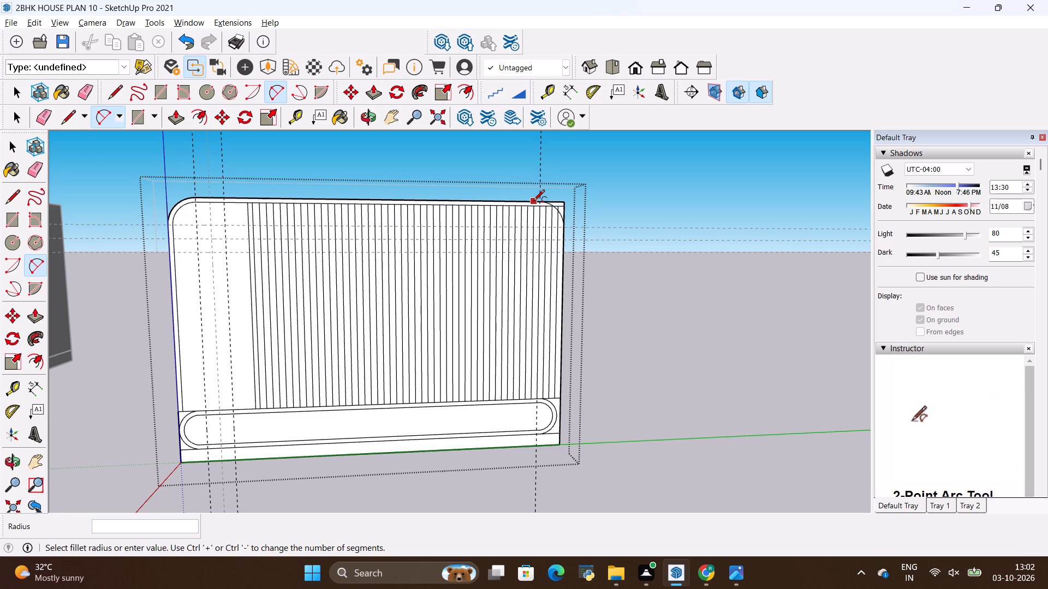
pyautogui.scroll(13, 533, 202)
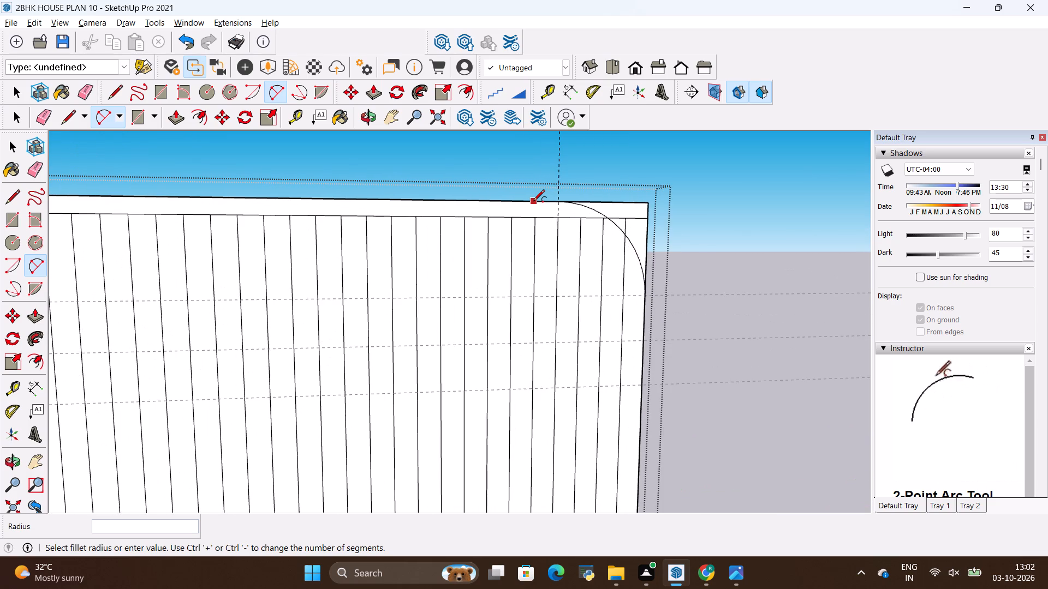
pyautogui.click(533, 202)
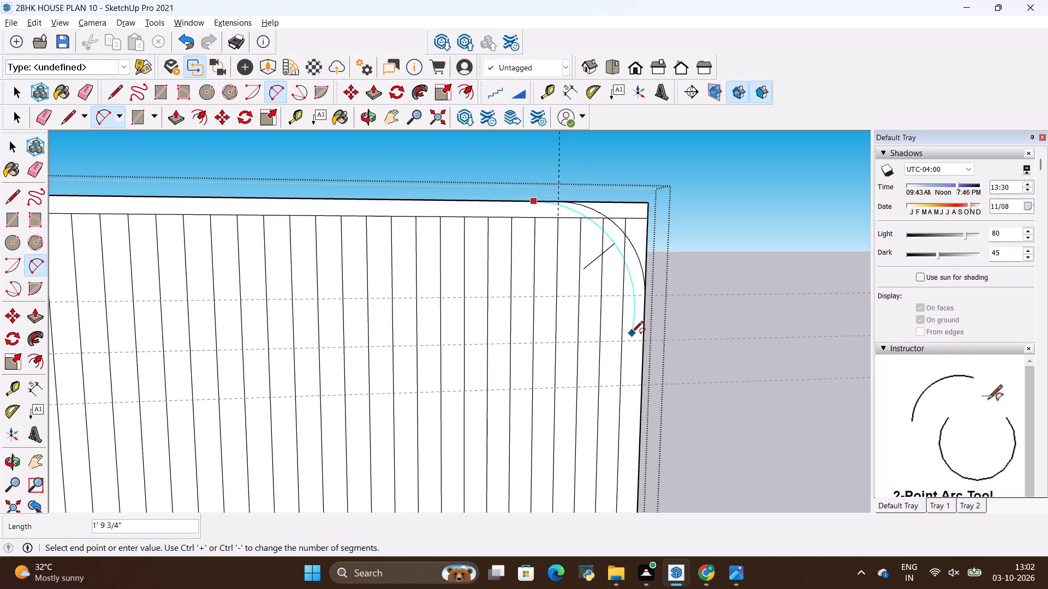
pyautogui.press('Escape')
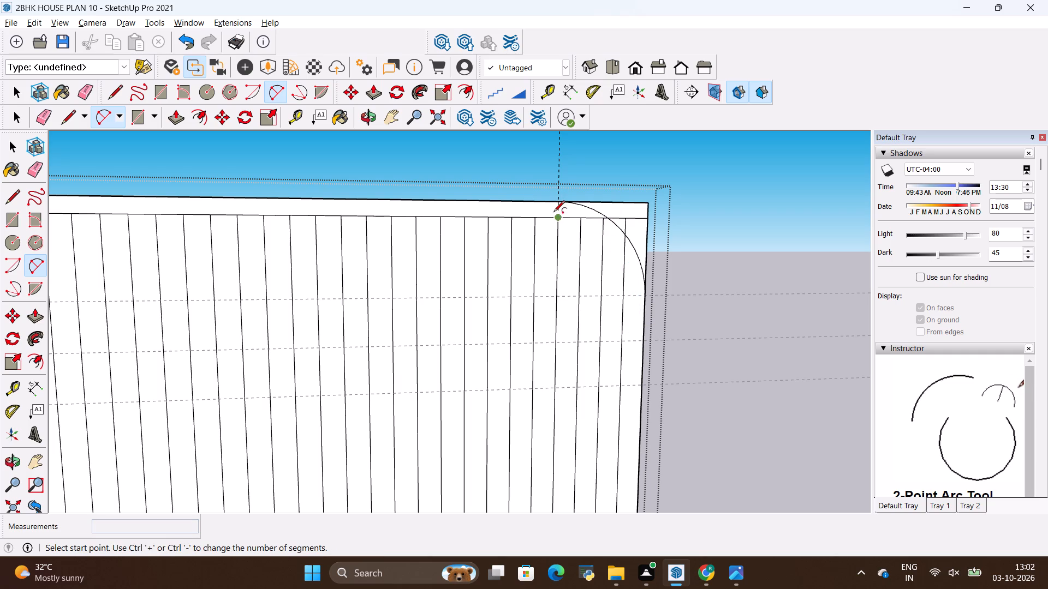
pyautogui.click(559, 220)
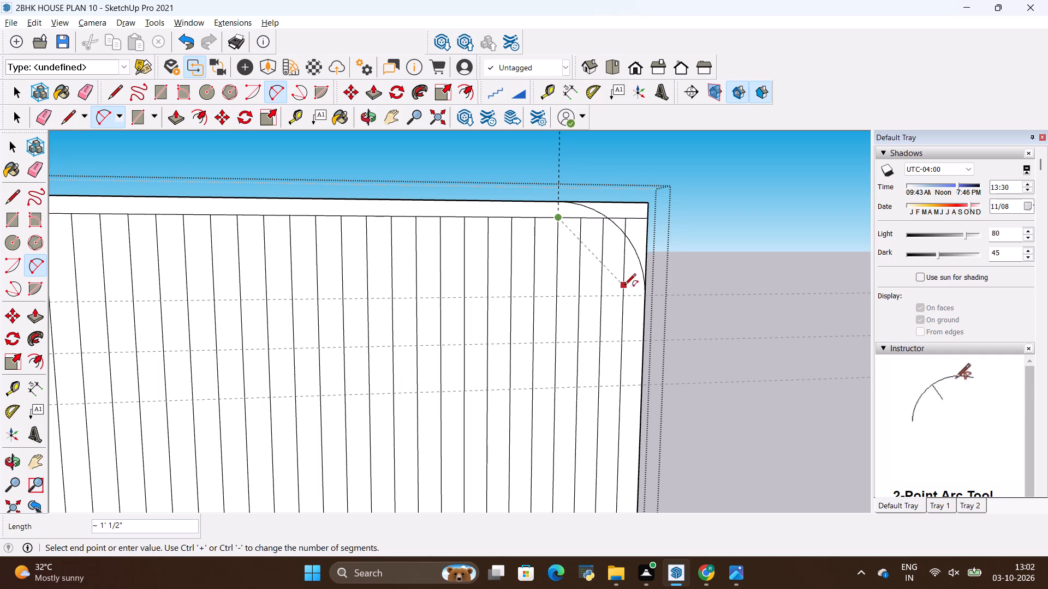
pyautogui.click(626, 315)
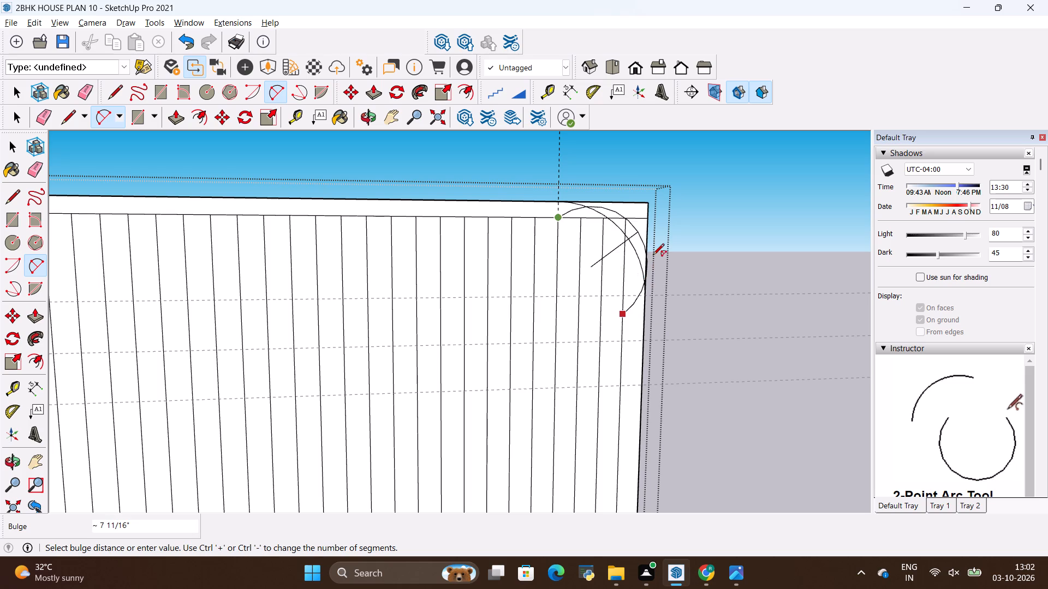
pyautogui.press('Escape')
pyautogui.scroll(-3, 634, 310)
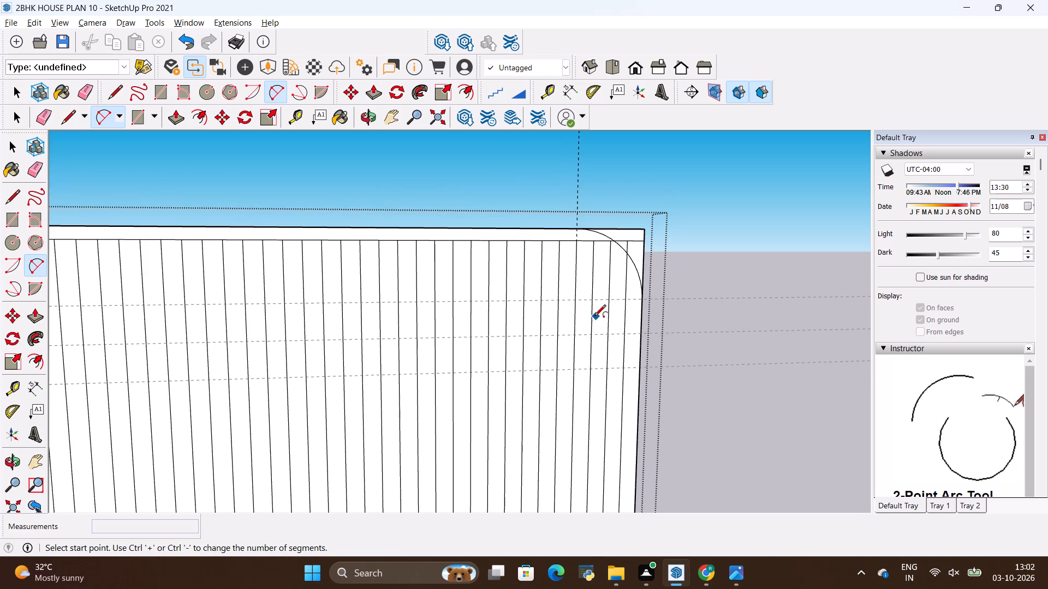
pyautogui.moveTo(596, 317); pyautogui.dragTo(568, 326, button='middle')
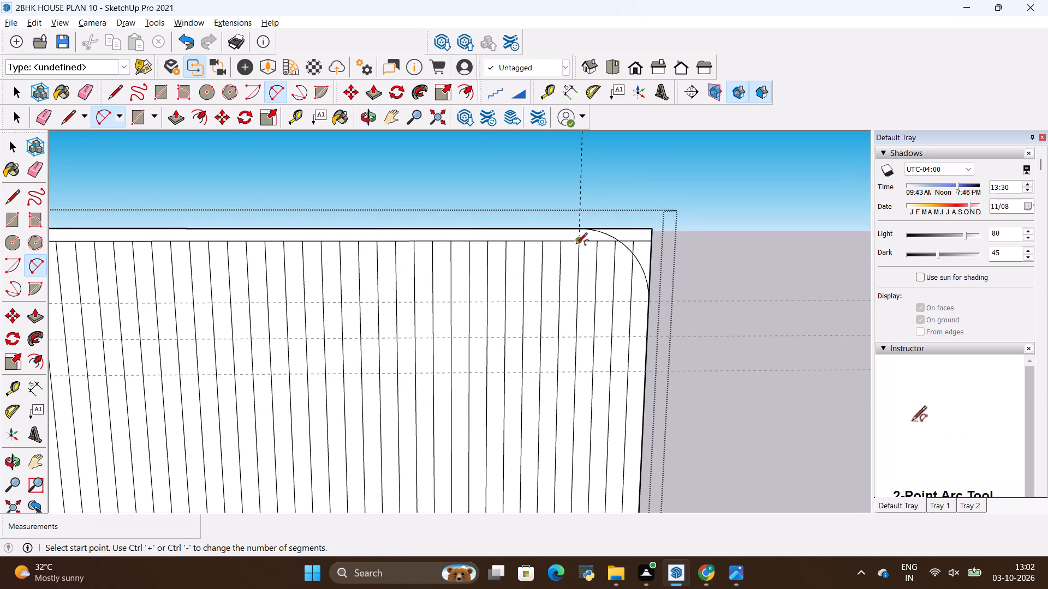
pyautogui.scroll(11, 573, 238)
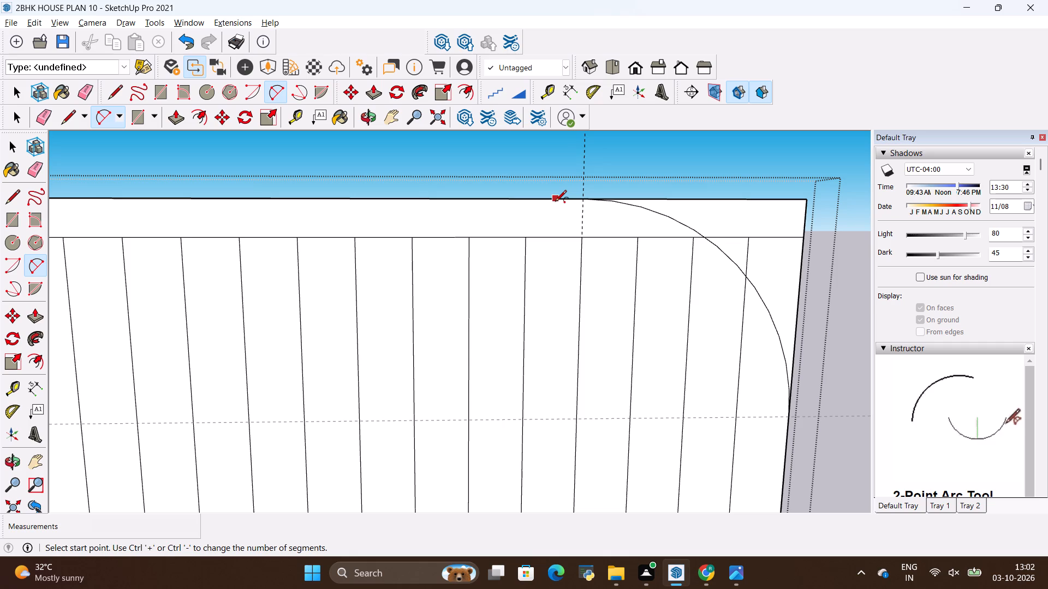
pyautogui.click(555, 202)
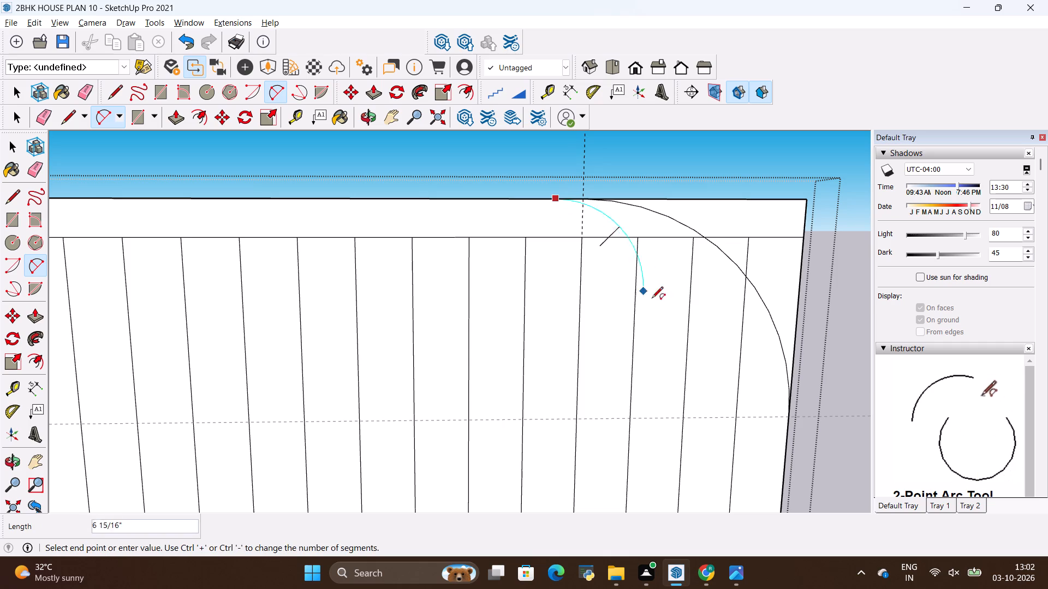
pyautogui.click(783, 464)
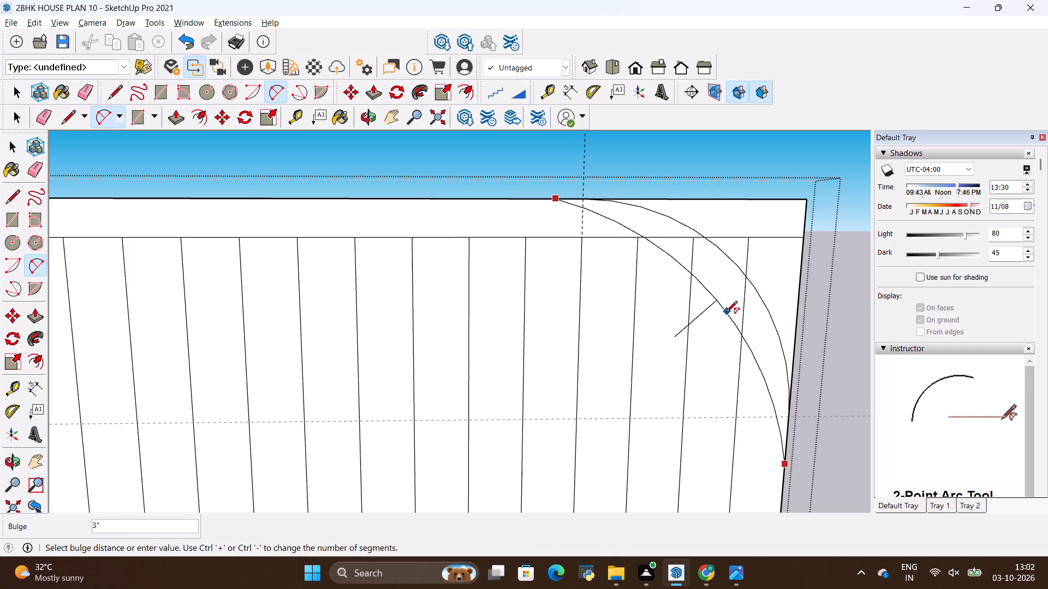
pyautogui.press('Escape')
# Place a vertical guide 2' in from the panel's right edge.
pyautogui.scroll(-15, 593, 309)
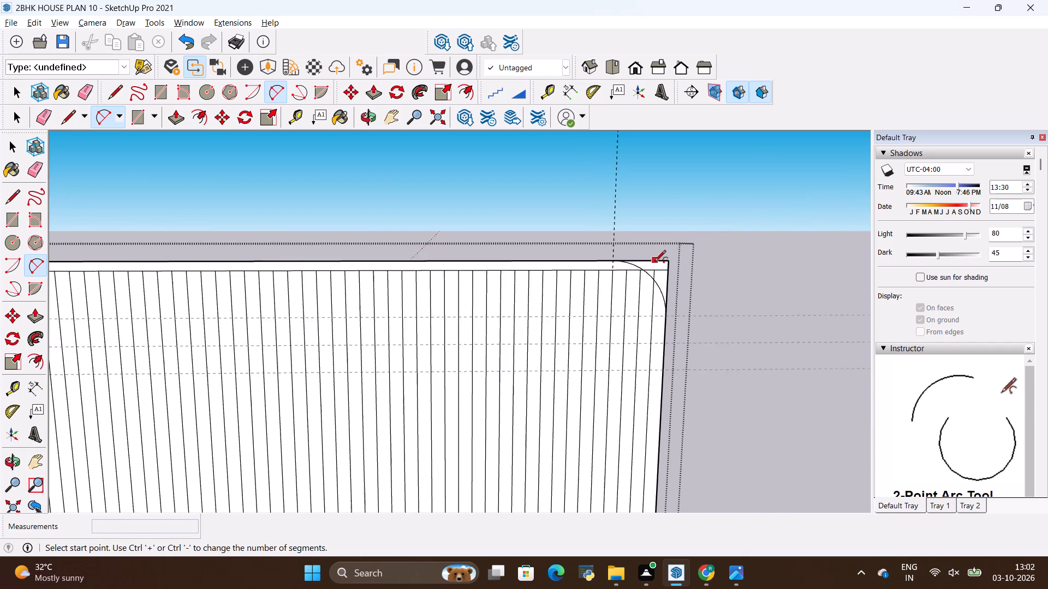
pyautogui.scroll(-8, 654, 262)
pyautogui.scroll(4, 414, 291)
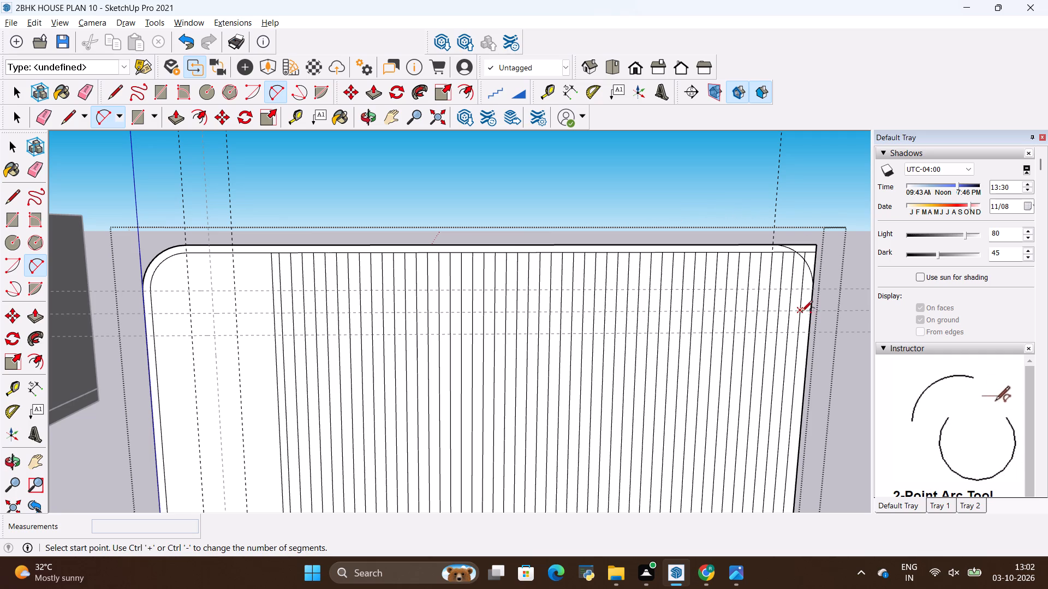
pyautogui.scroll(3, 815, 304)
pyautogui.scroll(-3, 803, 300)
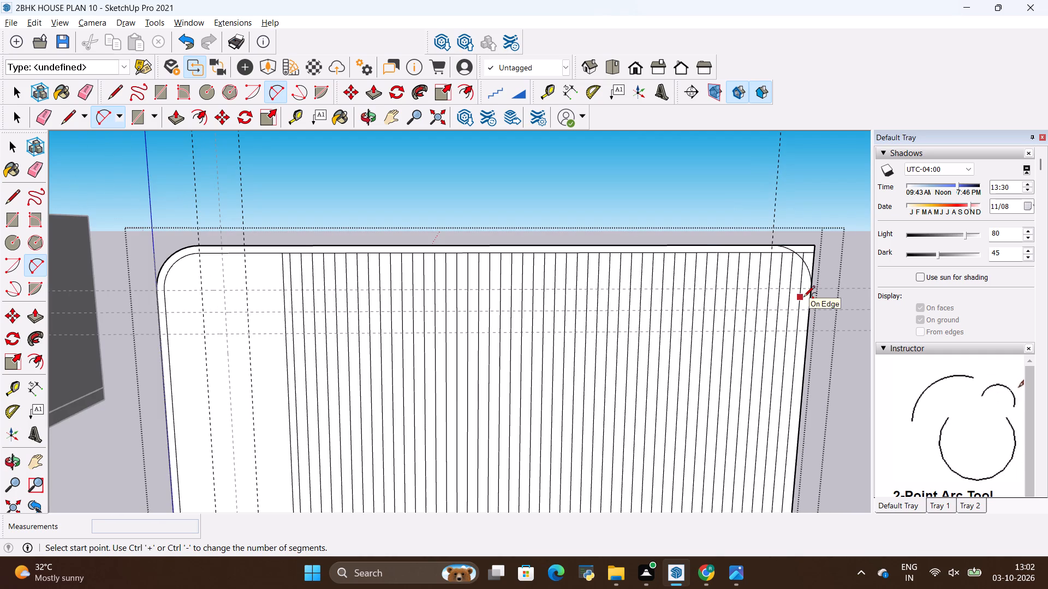
pyautogui.scroll(2, 824, 391)
pyautogui.scroll(2, 770, 393)
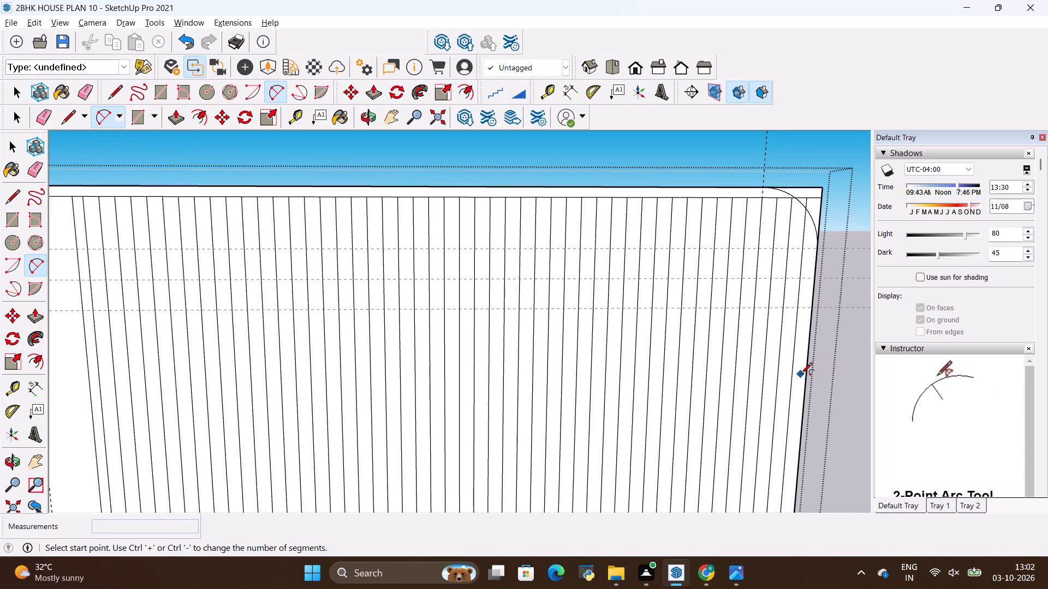
pyautogui.scroll(3, 806, 371)
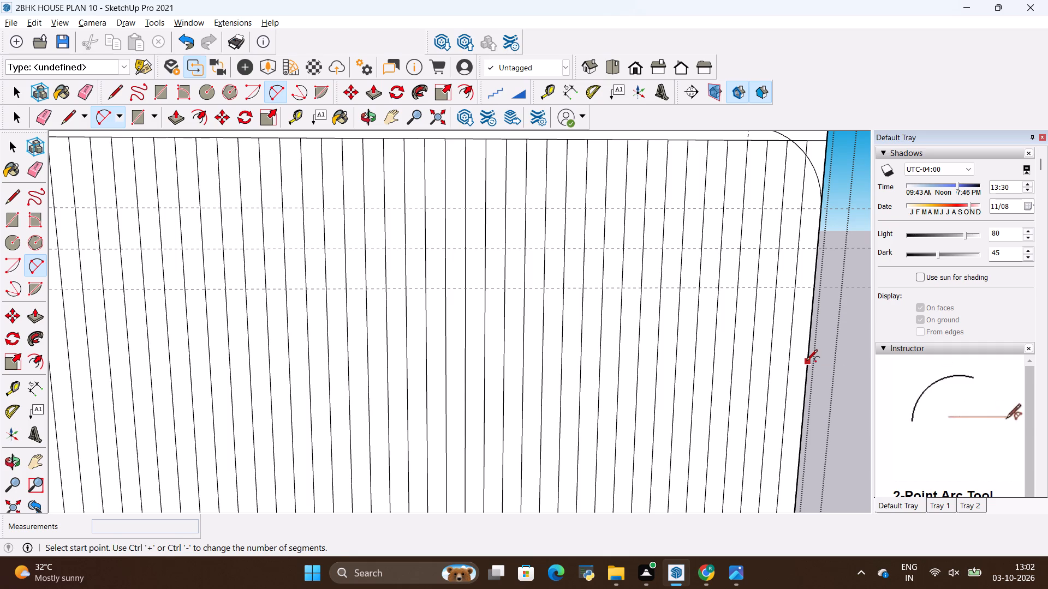
pyautogui.press('t')
pyautogui.click(807, 356)
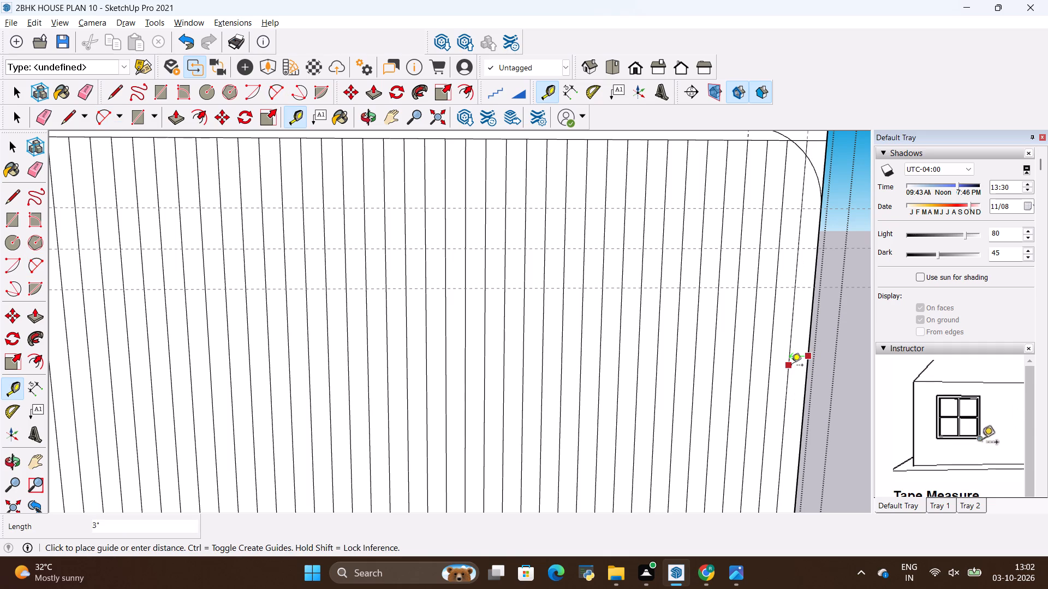
pyautogui.press('BackSpace')
pyautogui.write("2'")
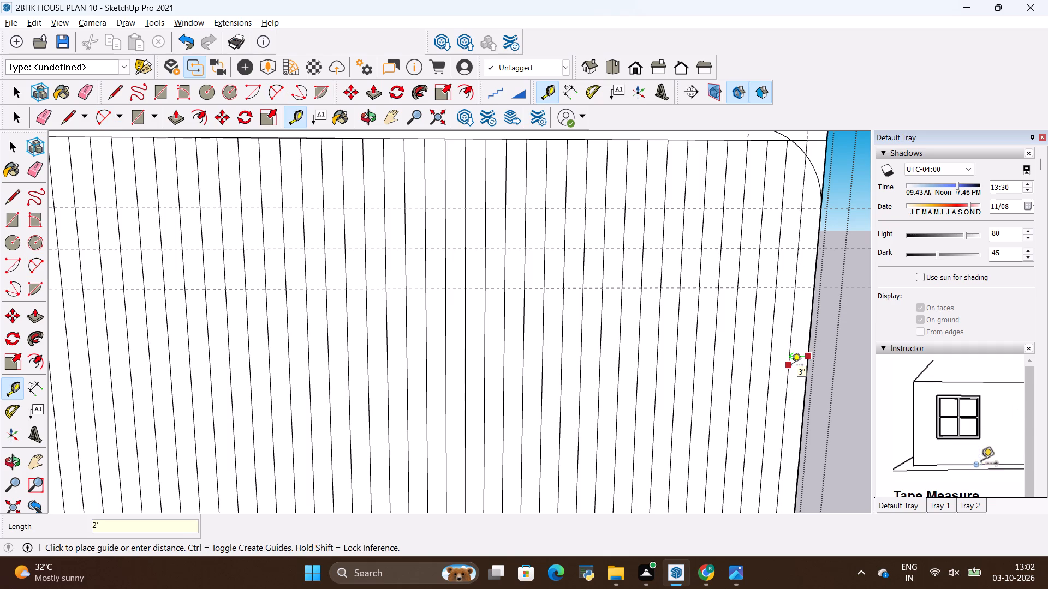
pyautogui.press('Return')
# Place a vertical guide 2" in from the panel's right edge to mark the border's inner line.
pyautogui.scroll(-2, 789, 328)
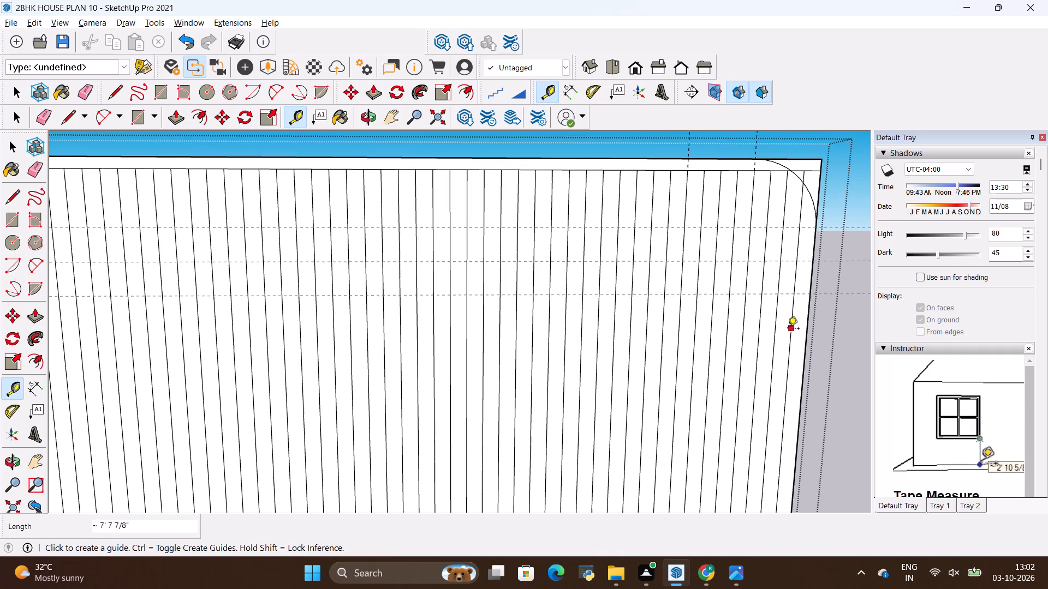
pyautogui.scroll(7, 790, 317)
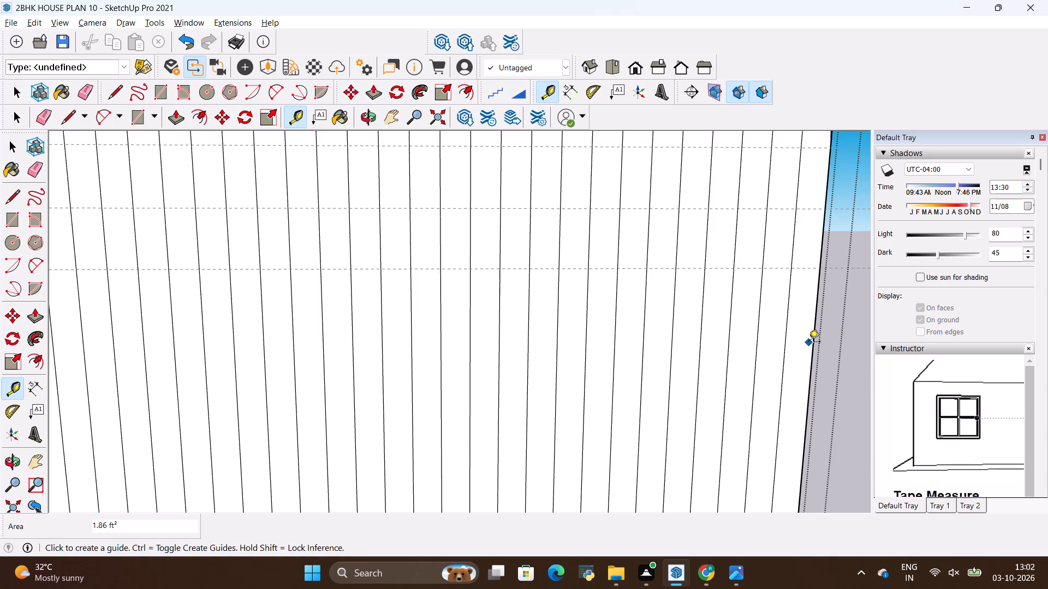
pyautogui.click(812, 337)
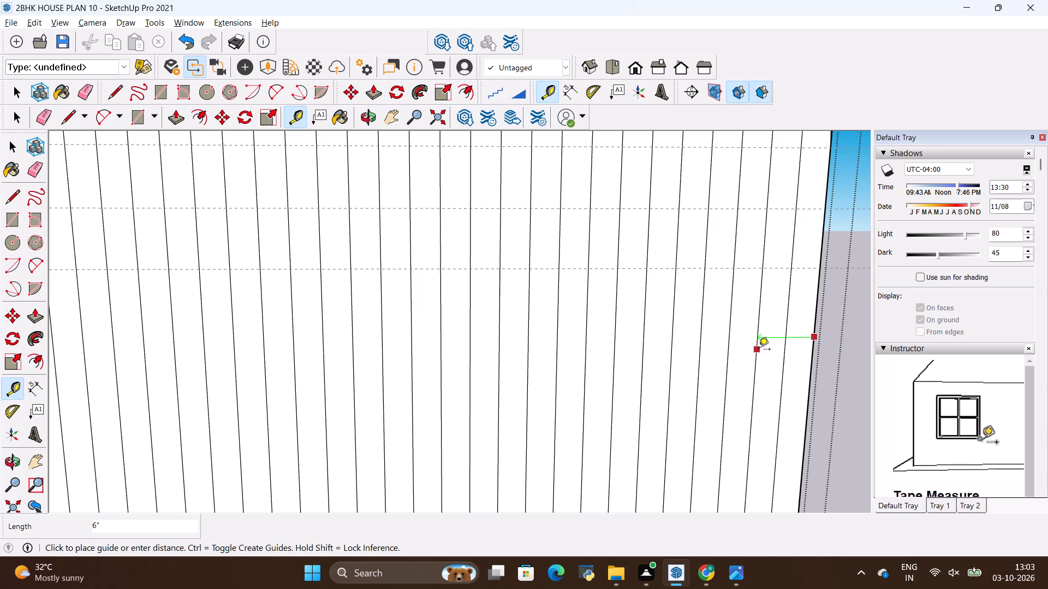
pyautogui.press('2')
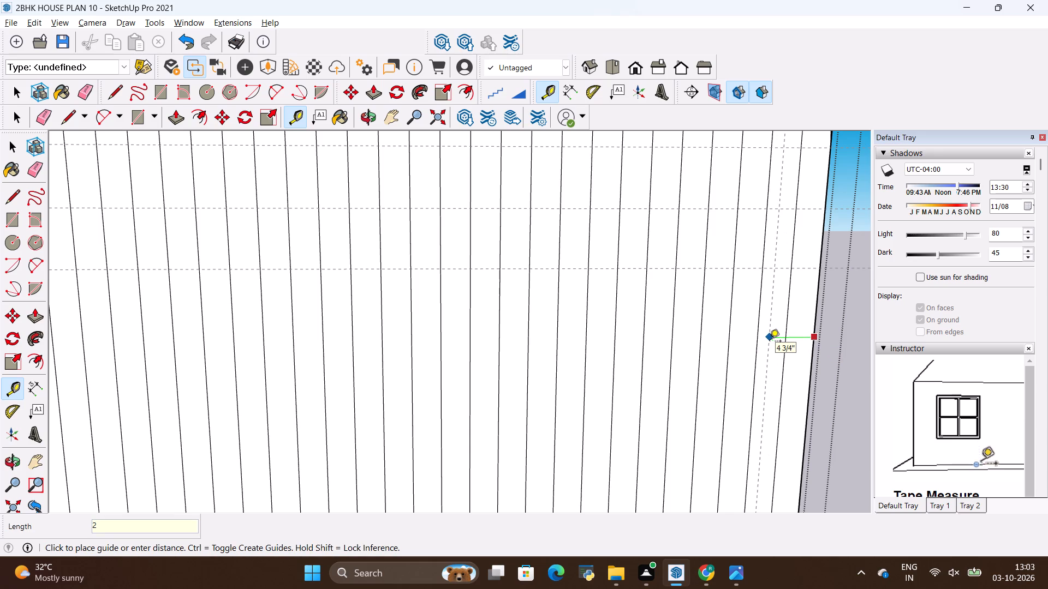
pyautogui.hotkey('shift', '"')
pyautogui.press('Return')
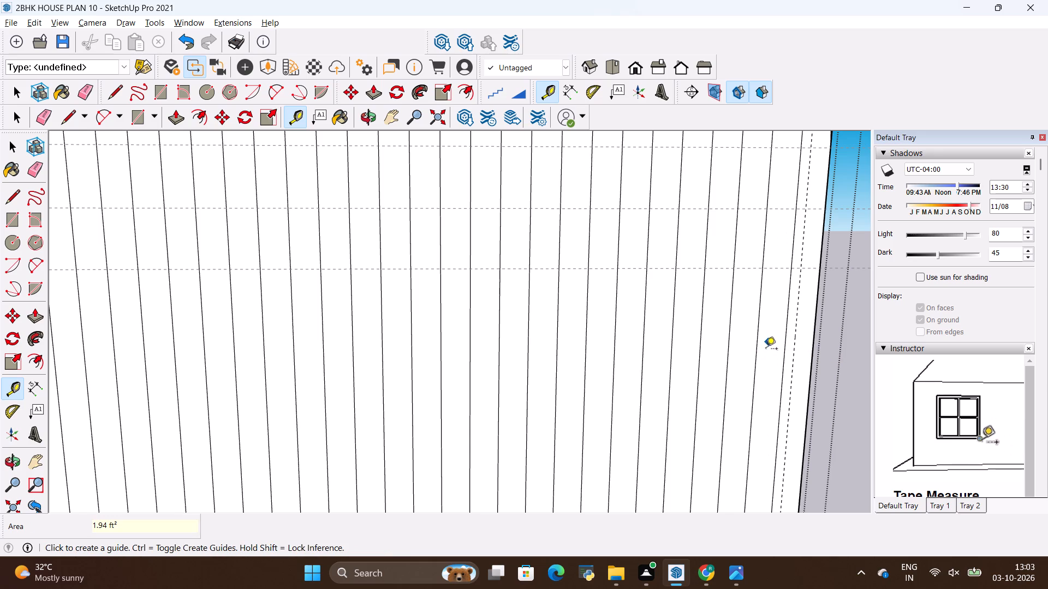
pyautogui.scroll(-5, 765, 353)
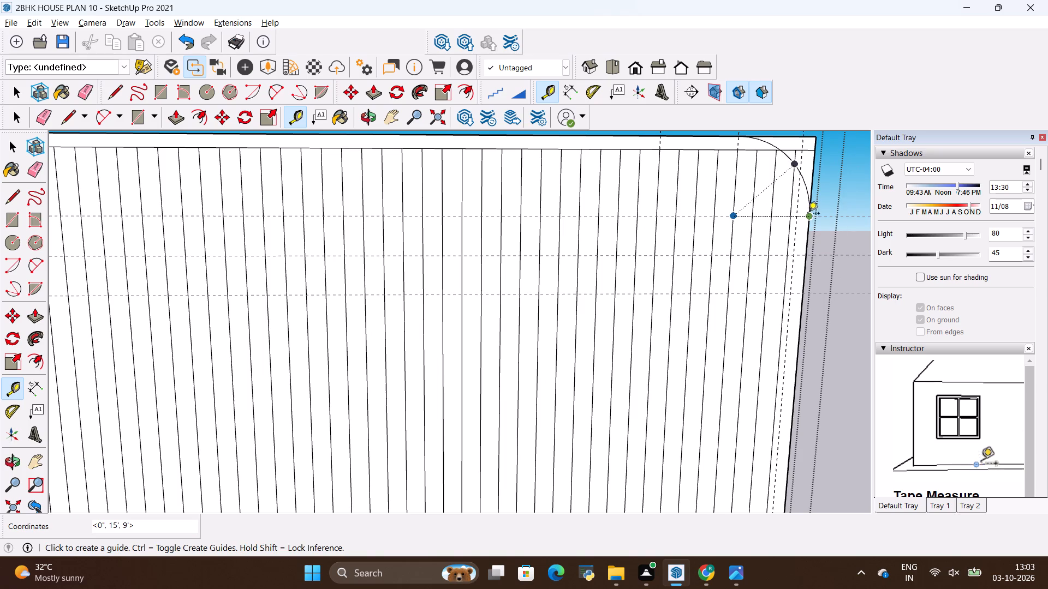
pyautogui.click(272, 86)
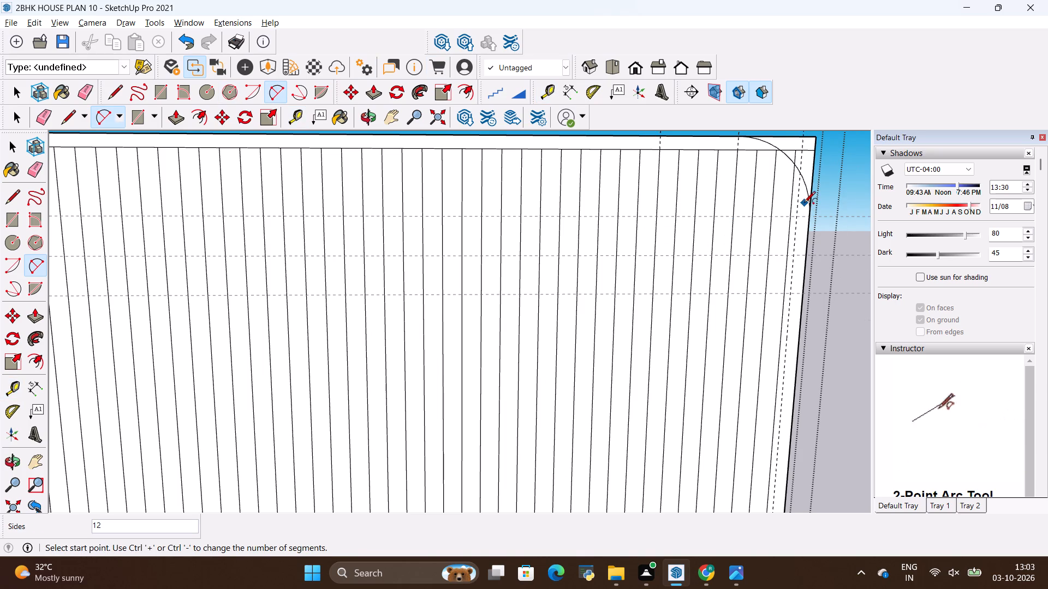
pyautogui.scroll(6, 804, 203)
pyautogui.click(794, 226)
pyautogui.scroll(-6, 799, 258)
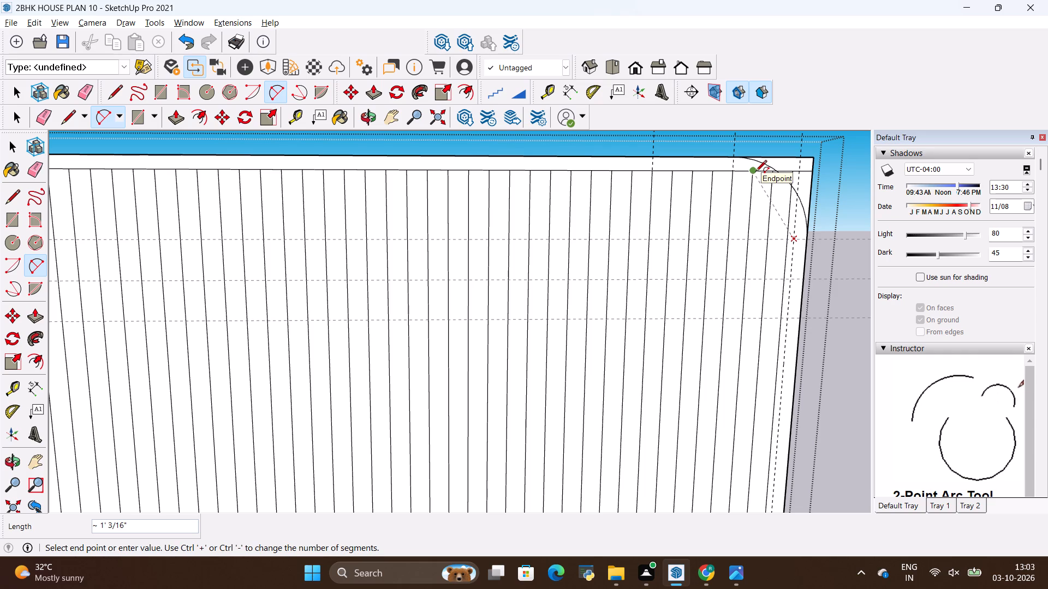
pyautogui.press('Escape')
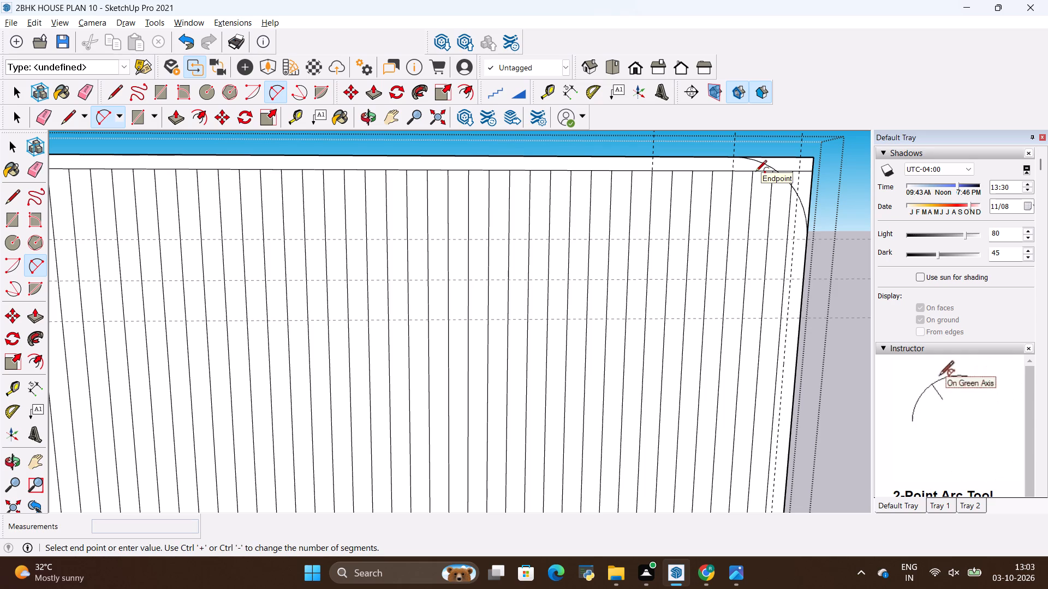
# Place a horizontal guide about 2" below the inner line of the panel's top border.
pyautogui.press('t')
pyautogui.click(740, 173)
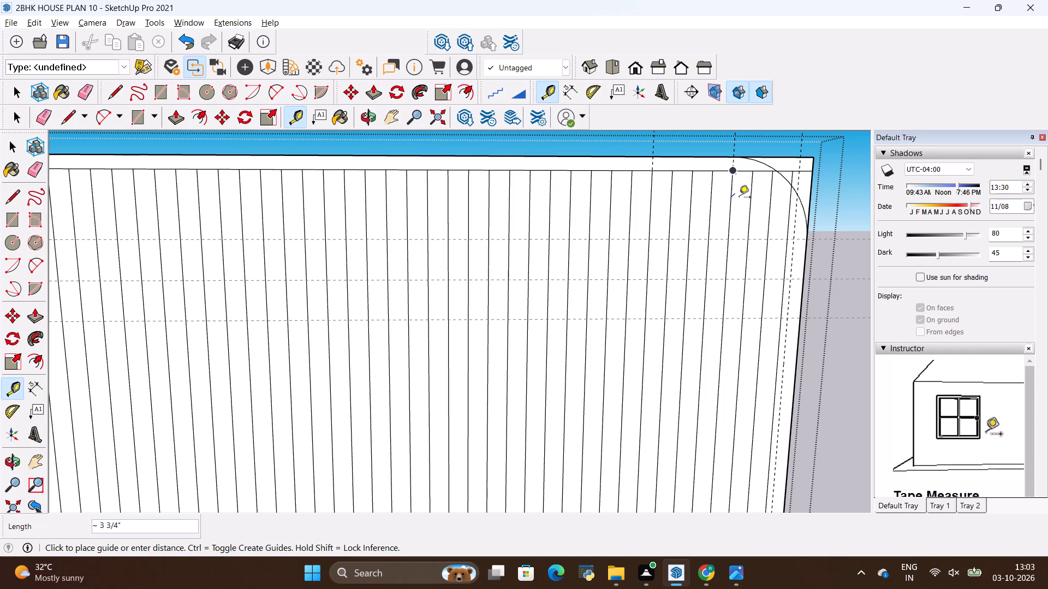
pyautogui.press('Escape')
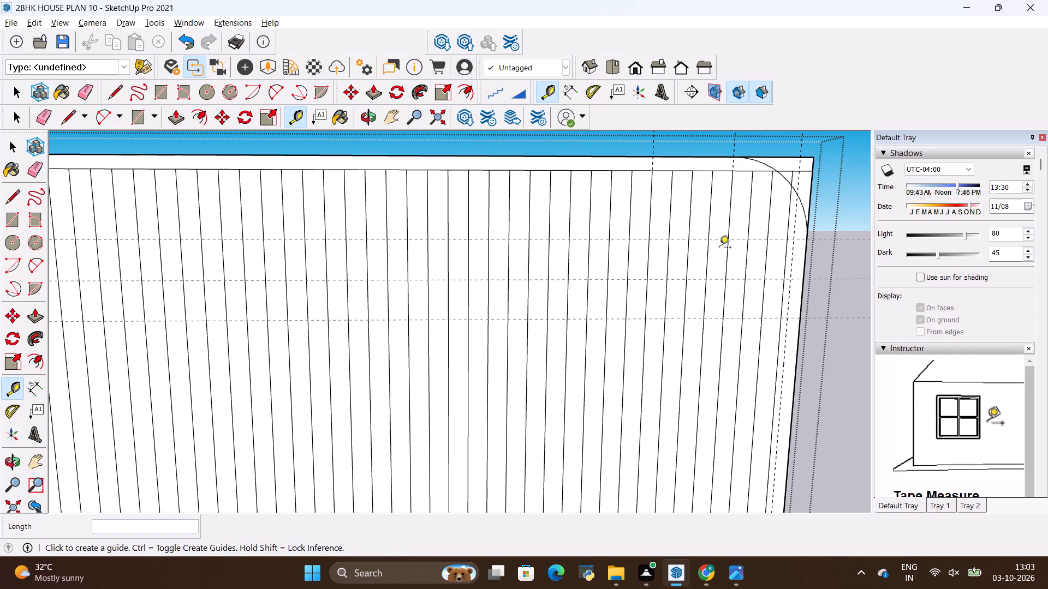
pyautogui.press('Escape')
pyautogui.click(723, 169)
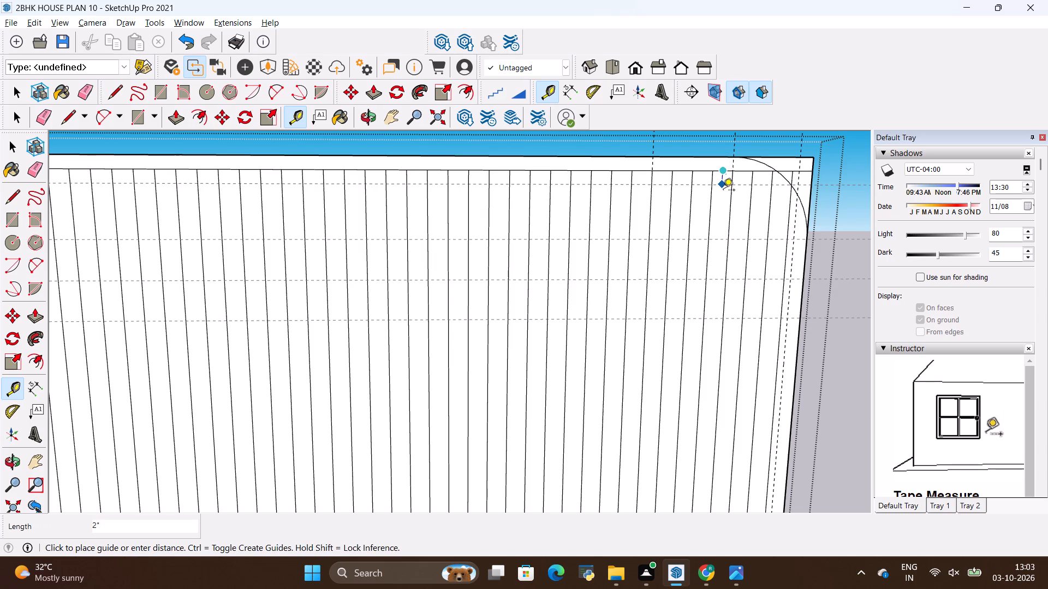
pyautogui.click(723, 191)
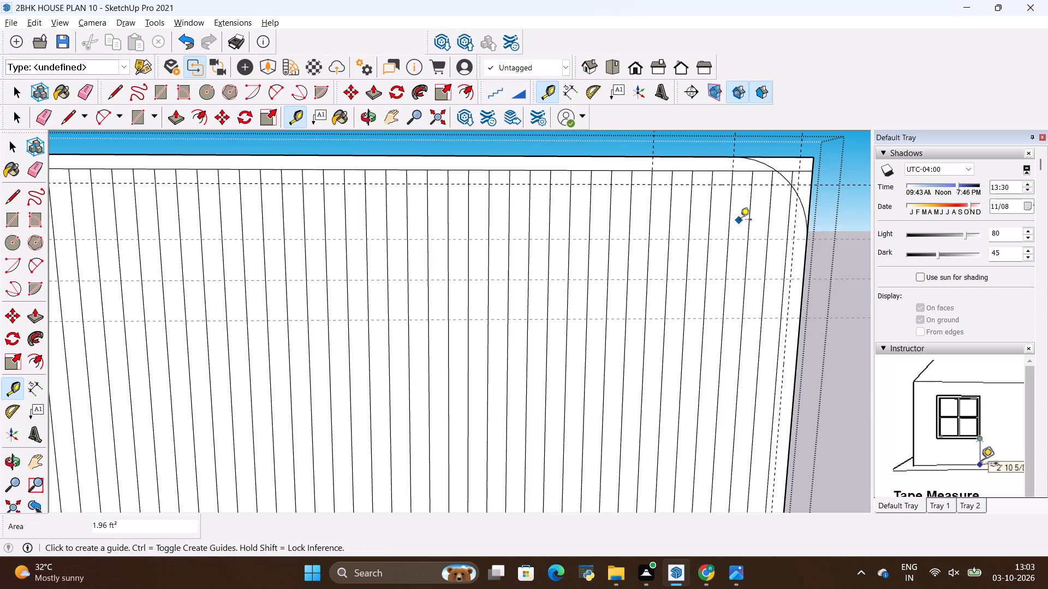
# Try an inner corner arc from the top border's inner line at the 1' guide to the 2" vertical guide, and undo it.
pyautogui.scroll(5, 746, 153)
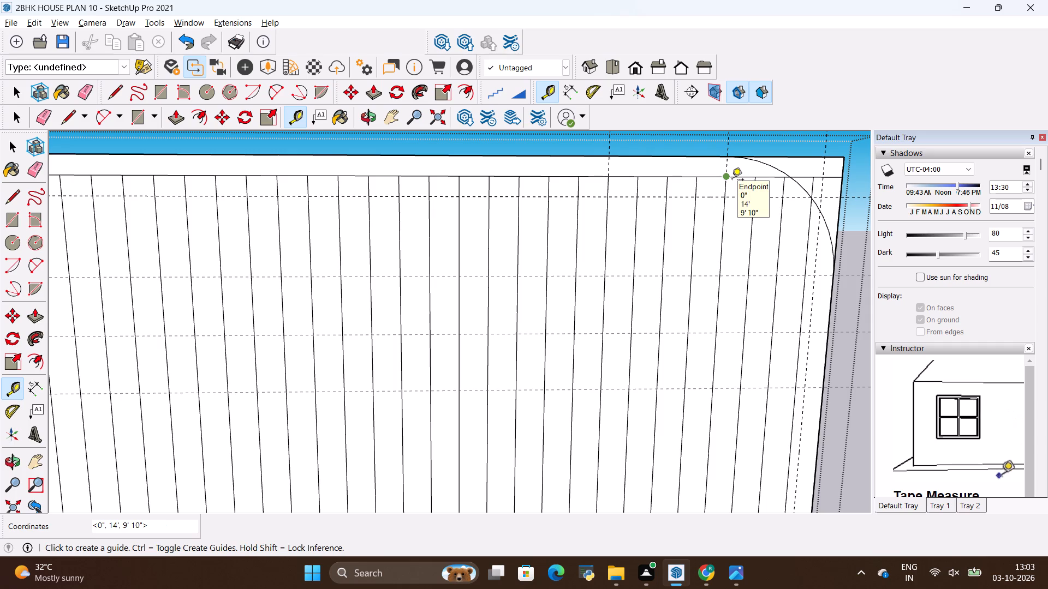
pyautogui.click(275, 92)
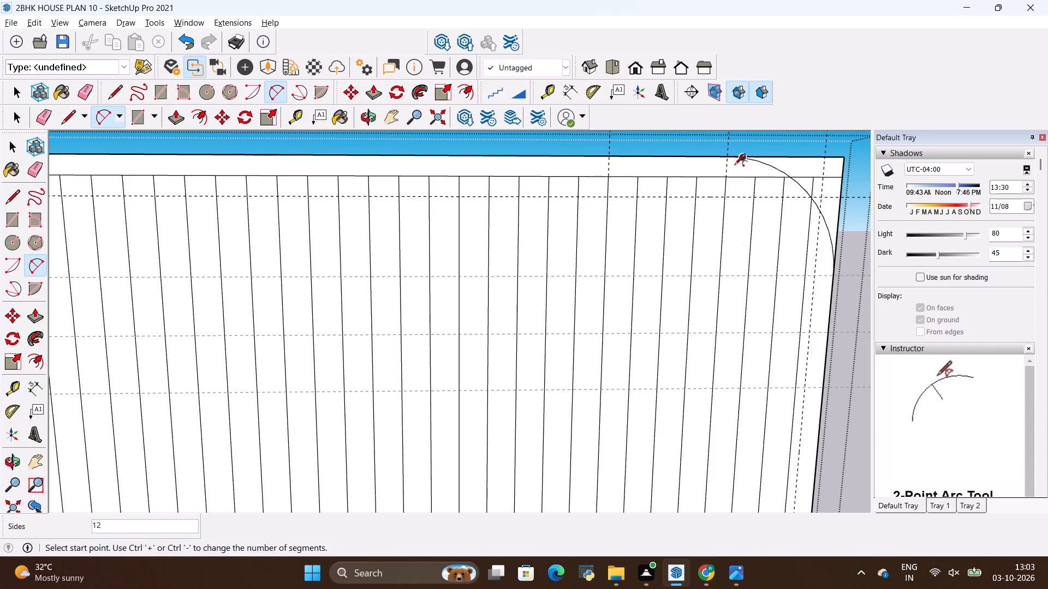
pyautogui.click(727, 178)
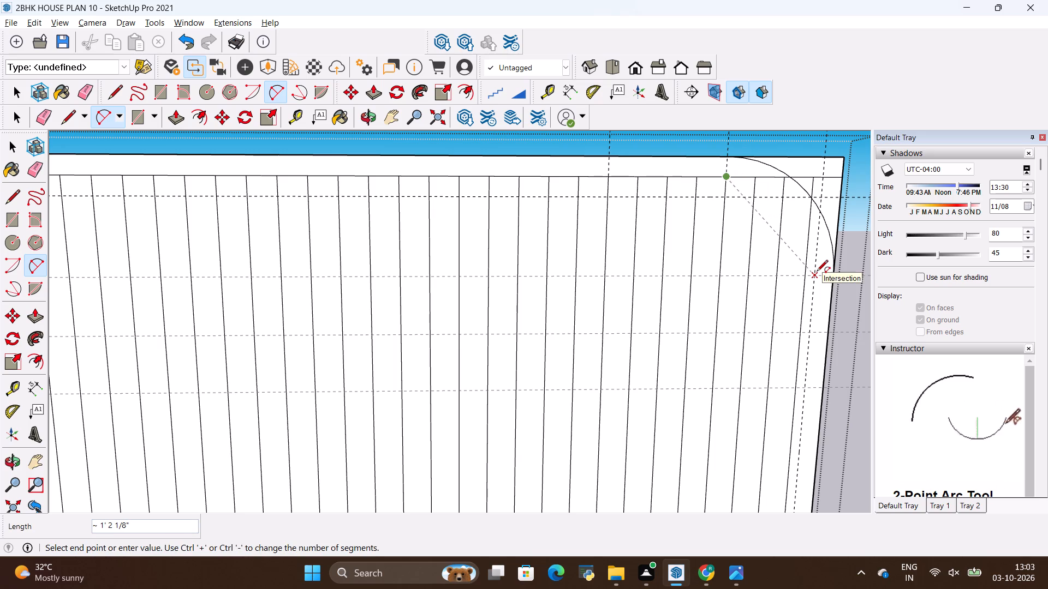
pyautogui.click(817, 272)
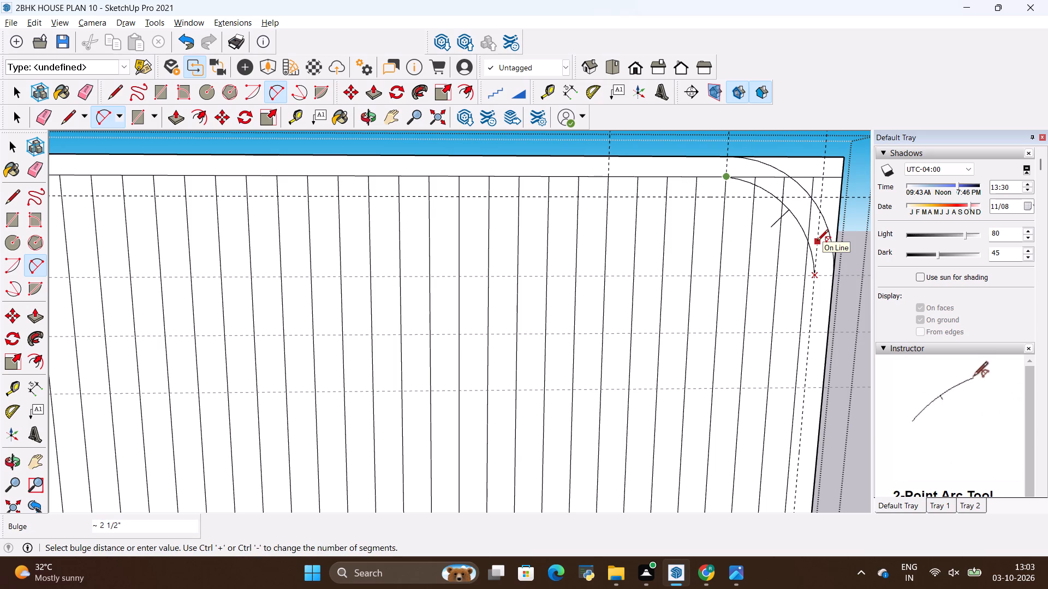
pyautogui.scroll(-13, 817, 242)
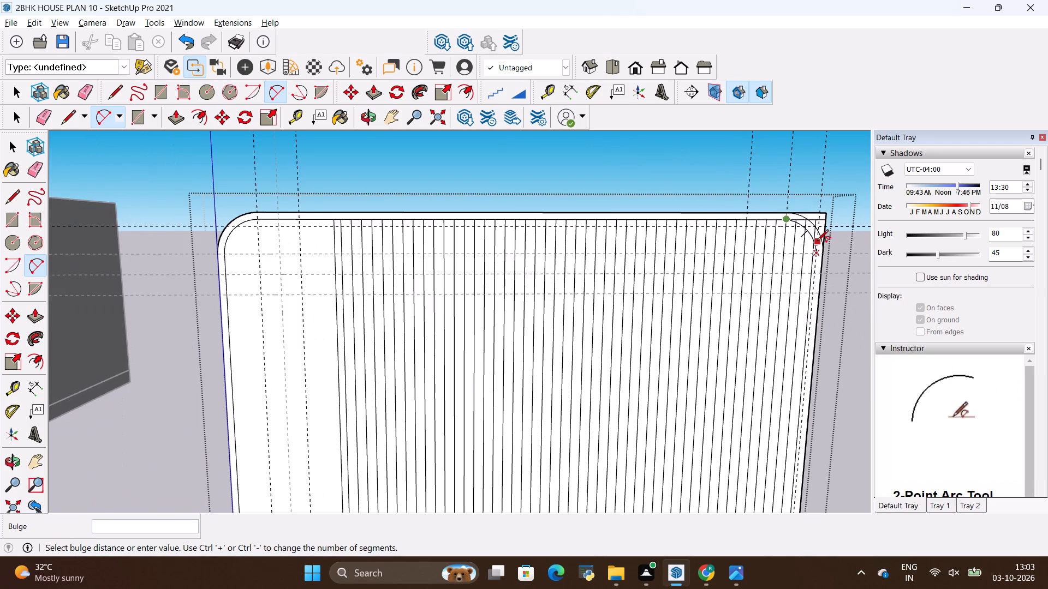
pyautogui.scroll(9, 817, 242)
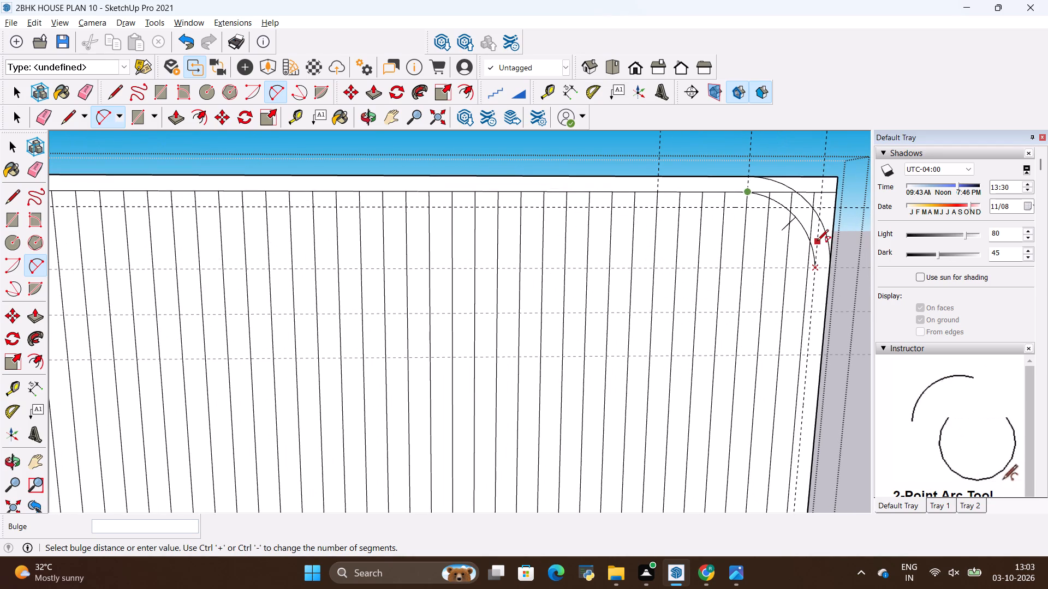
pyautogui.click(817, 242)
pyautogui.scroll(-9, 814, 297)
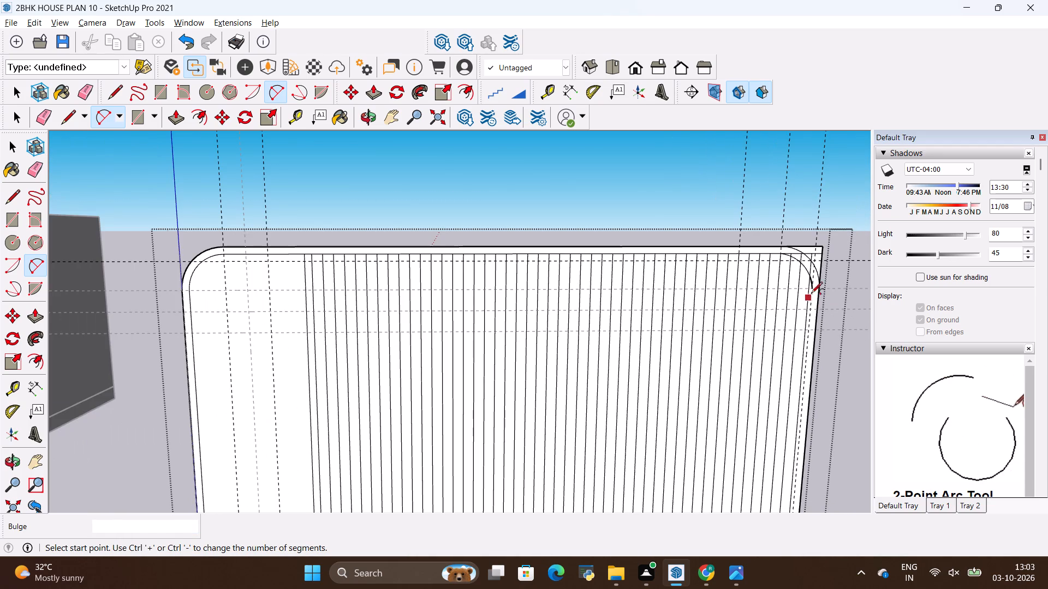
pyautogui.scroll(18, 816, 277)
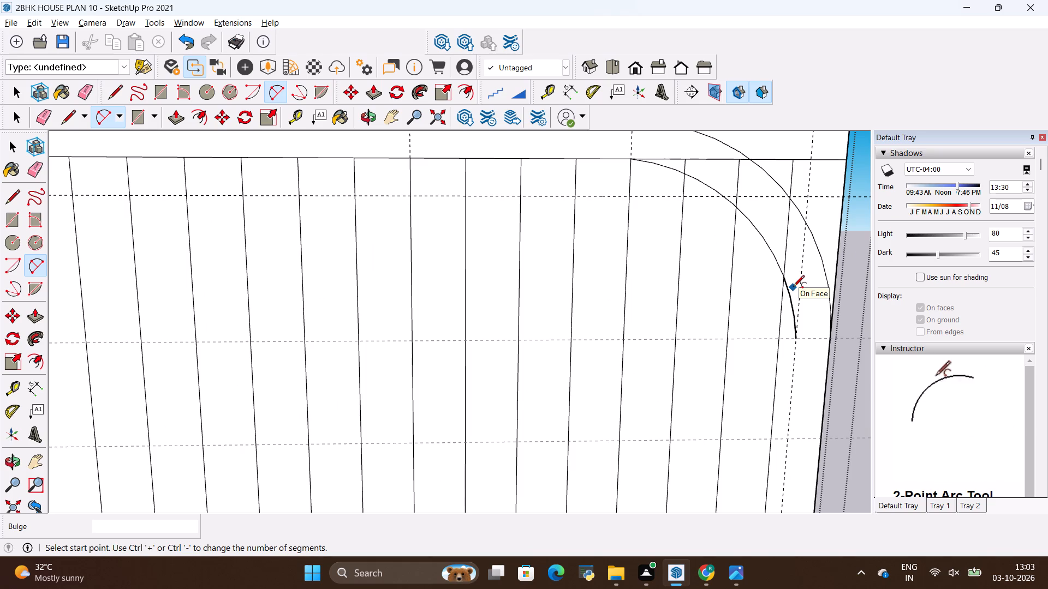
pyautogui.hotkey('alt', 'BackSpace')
# Examine the panel's top-right corner and its guides against the finished rounded top-left corner.
pyautogui.scroll(-7, 744, 241)
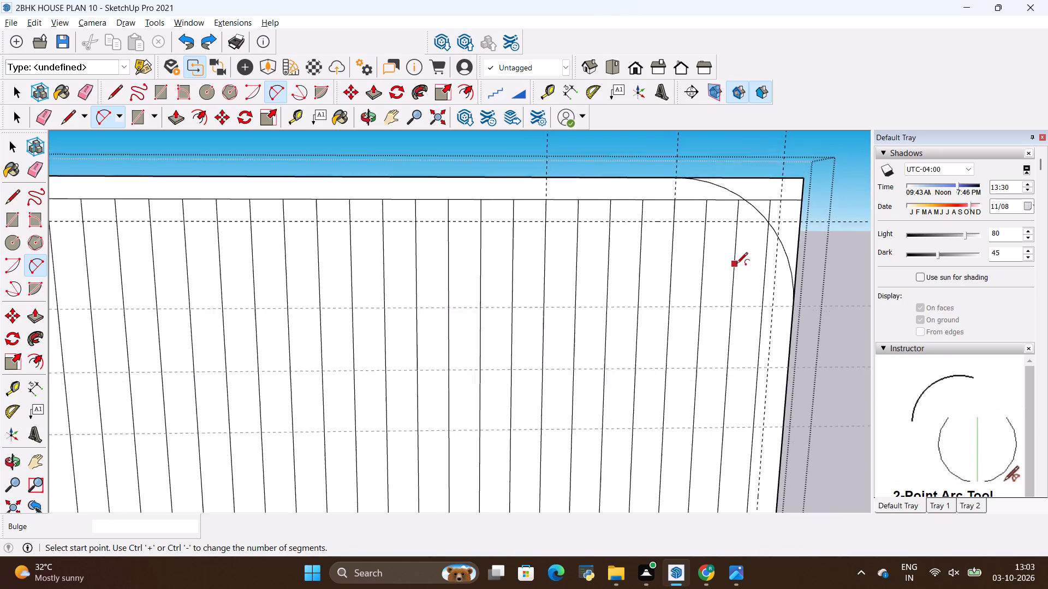
pyautogui.scroll(-14, 736, 265)
pyautogui.scroll(14, 758, 222)
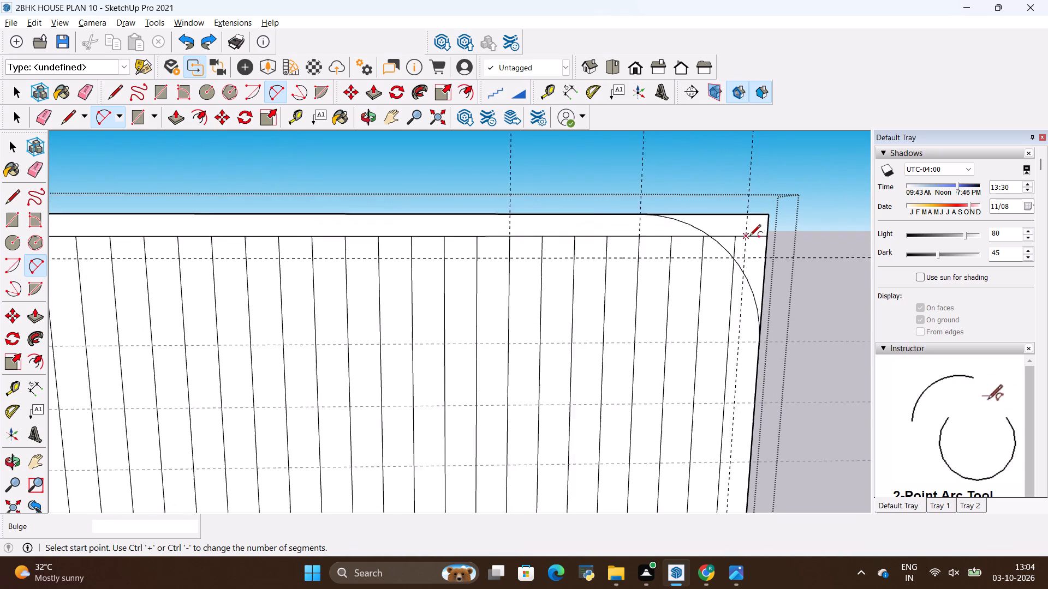
pyautogui.scroll(1, 749, 237)
pyautogui.scroll(-20, 716, 223)
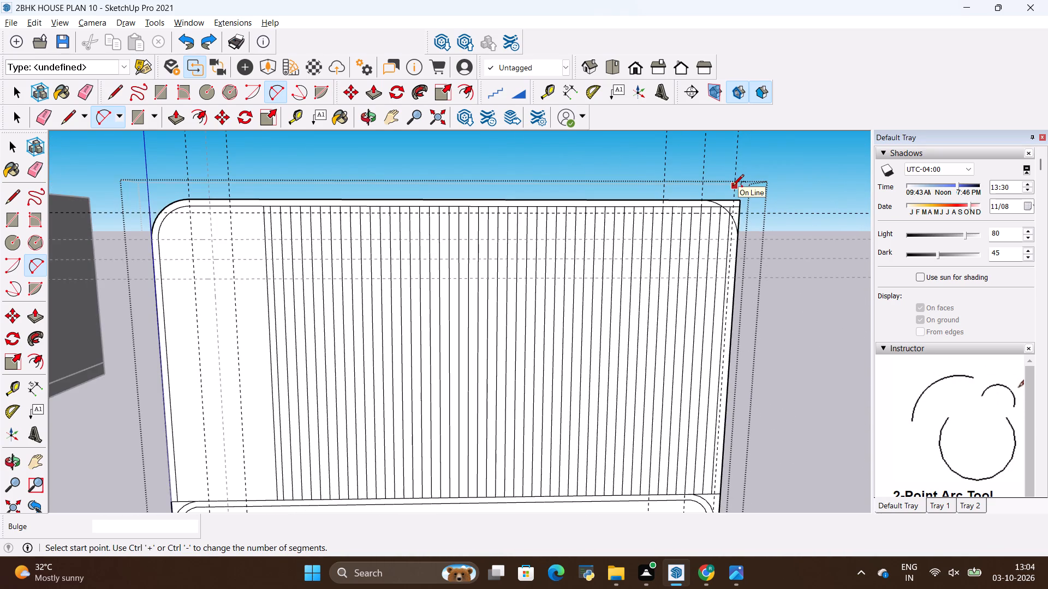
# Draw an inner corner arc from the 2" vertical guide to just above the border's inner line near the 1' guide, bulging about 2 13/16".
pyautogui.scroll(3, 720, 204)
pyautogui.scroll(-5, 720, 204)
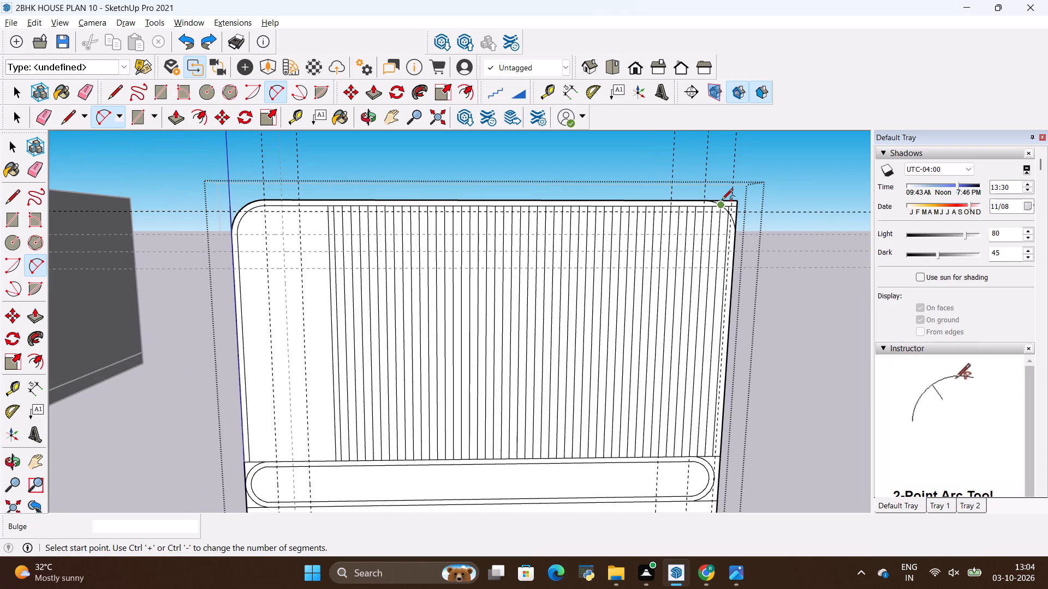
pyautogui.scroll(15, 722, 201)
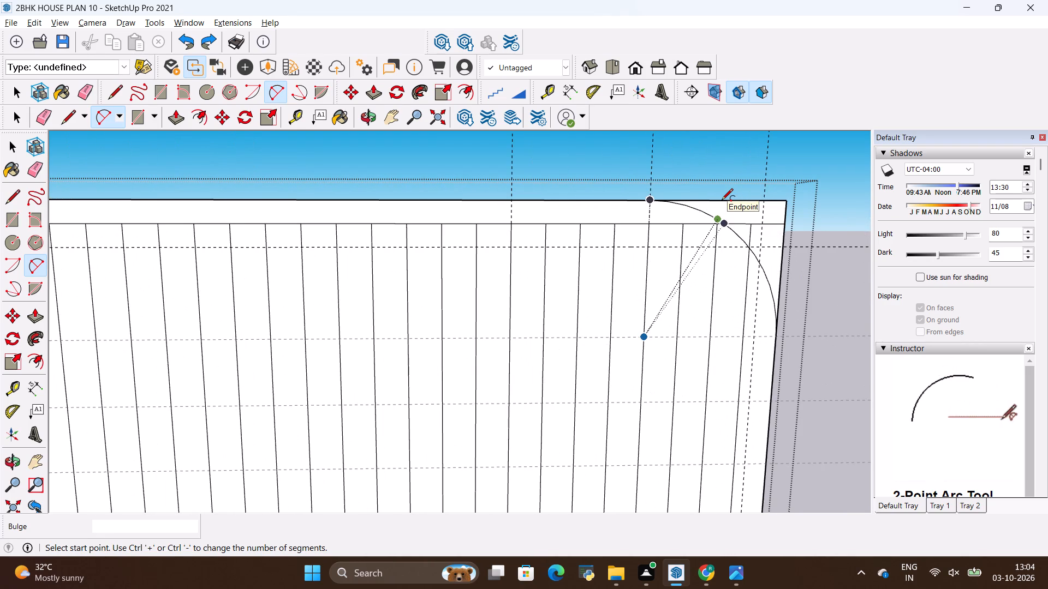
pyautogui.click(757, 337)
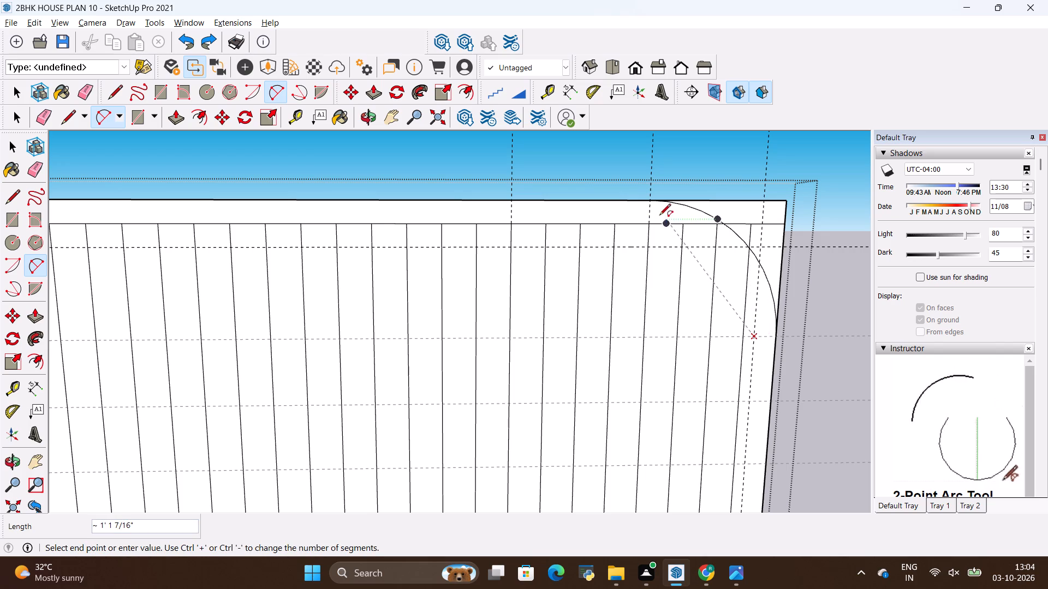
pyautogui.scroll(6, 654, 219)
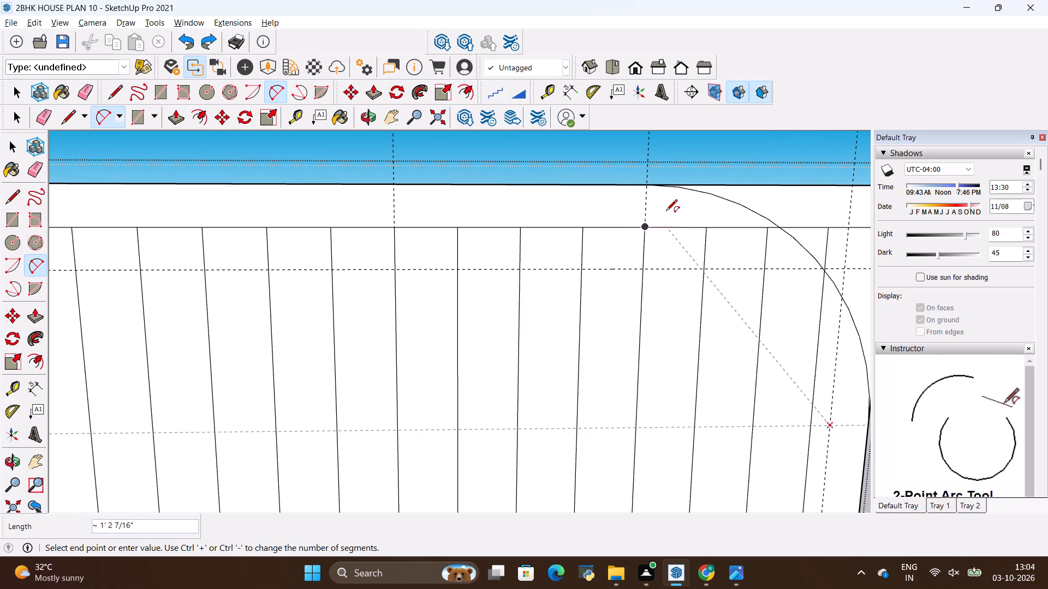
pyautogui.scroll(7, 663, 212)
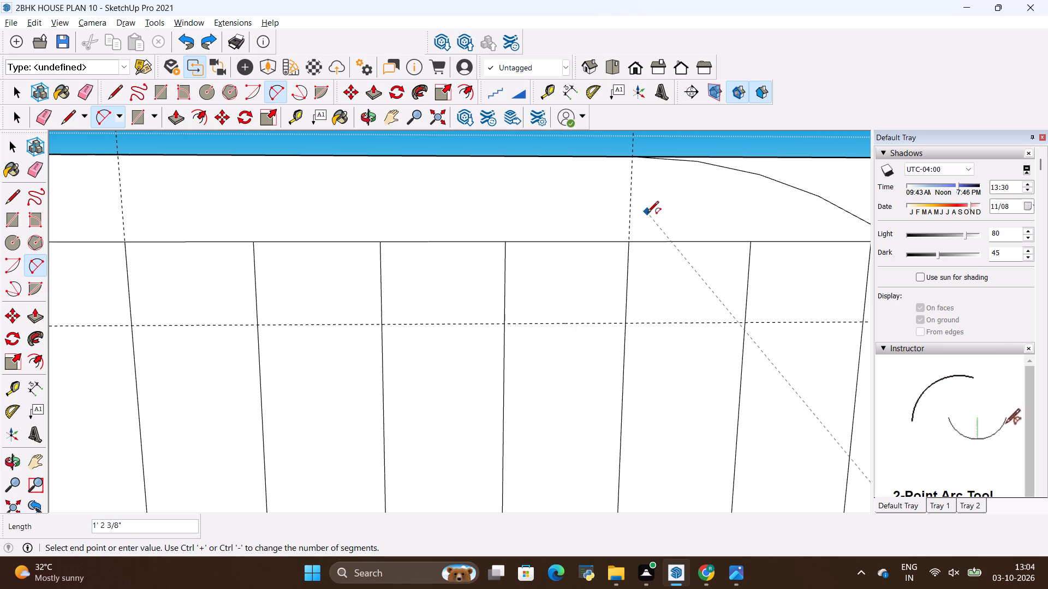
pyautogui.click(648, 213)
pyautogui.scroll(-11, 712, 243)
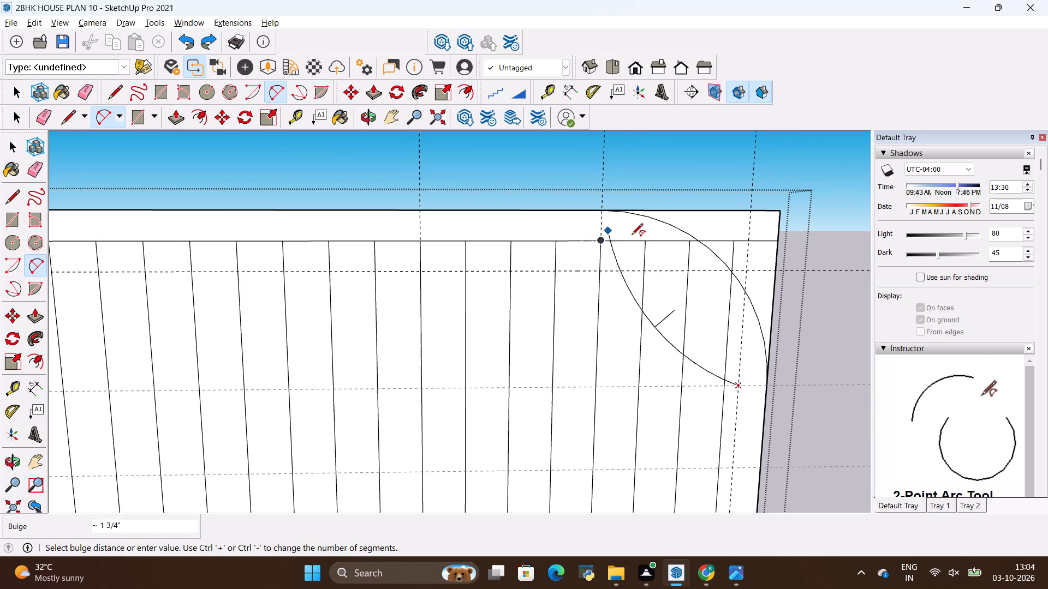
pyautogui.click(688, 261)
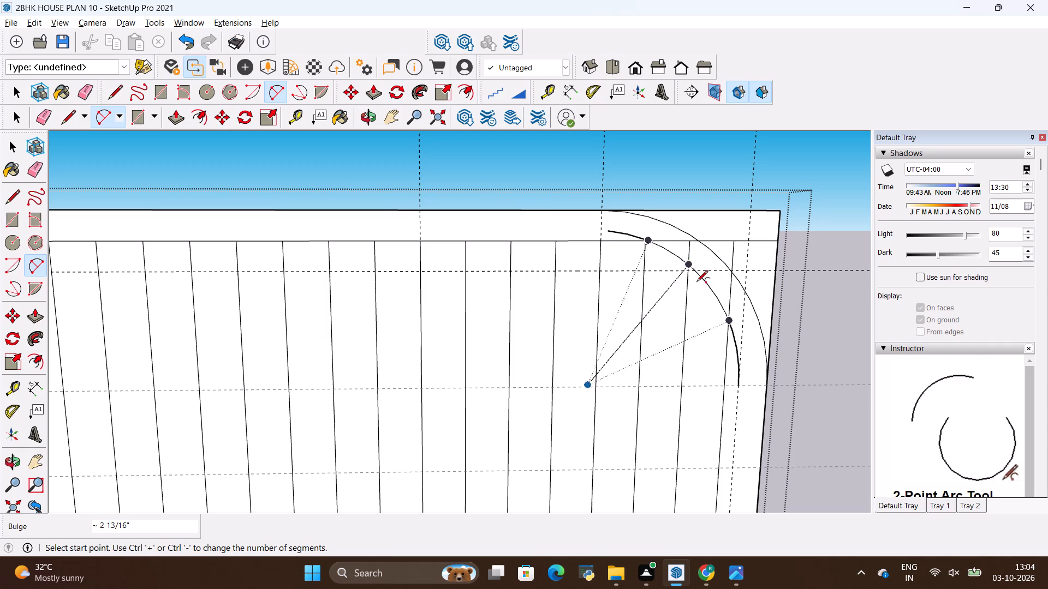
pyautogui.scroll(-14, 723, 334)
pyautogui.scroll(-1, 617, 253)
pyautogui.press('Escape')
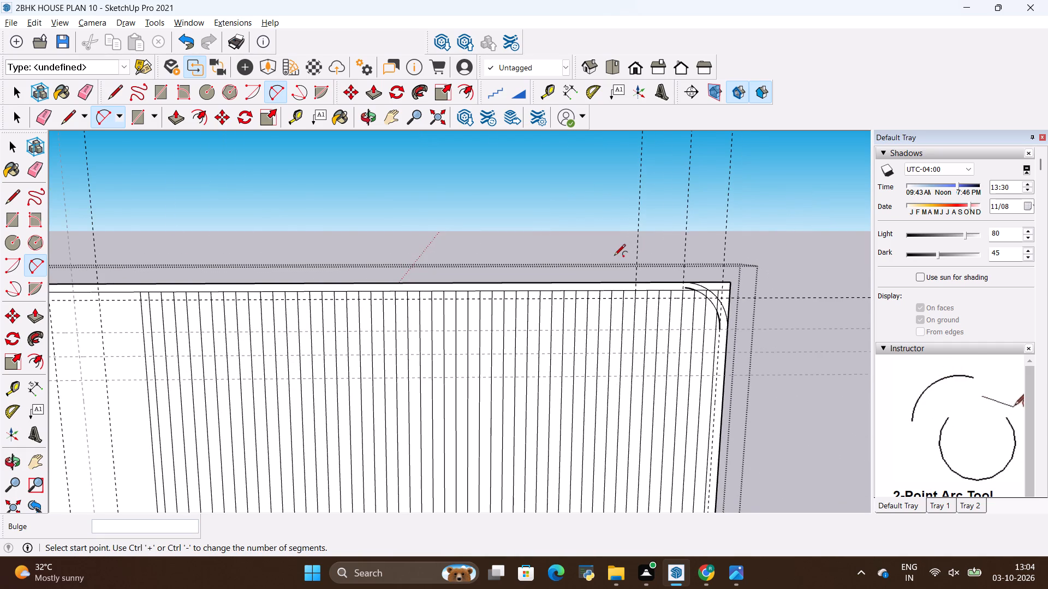
# Draw the right border's inner vertical line from the inner arc's lower end down to the slatted area's bottom line.
pyautogui.scroll(-6, 614, 256)
pyautogui.scroll(19, 672, 303)
pyautogui.press('l')
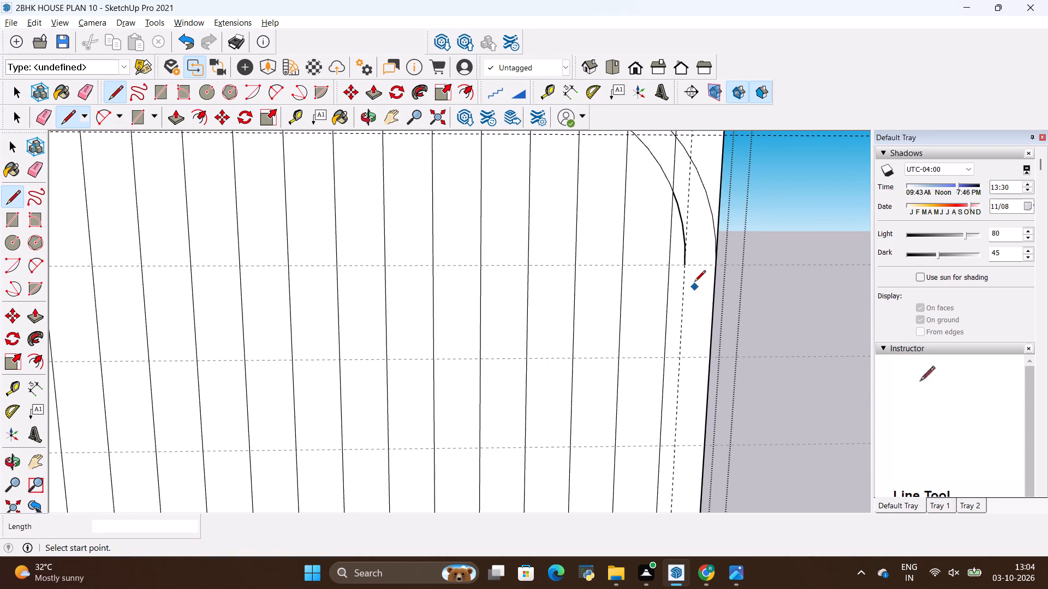
pyautogui.click(685, 266)
pyautogui.scroll(-19, 666, 287)
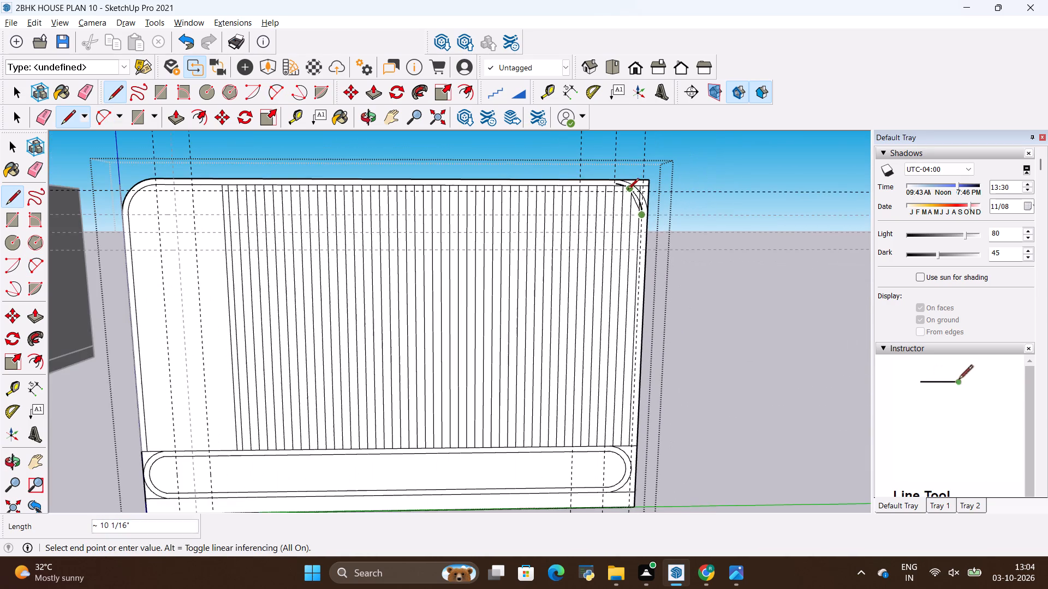
pyautogui.scroll(-2, 631, 186)
pyautogui.scroll(13, 658, 448)
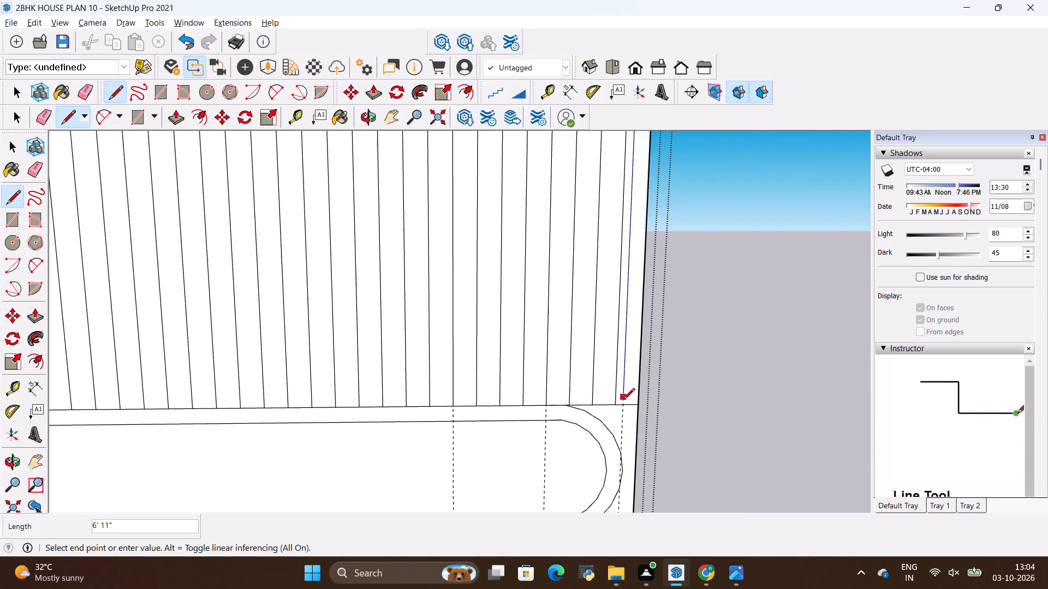
pyautogui.click(624, 404)
# Erase the square outer corner edges beyond the panel's top-right outer arc, together with the 2" vertical and horizontal guides there.
pyautogui.scroll(-19, 642, 466)
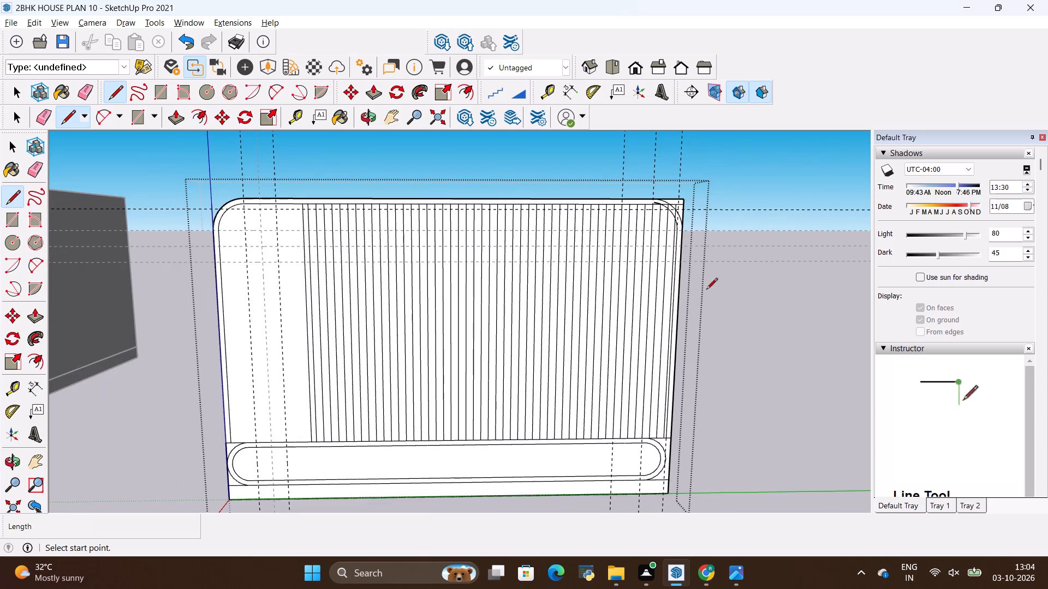
pyautogui.scroll(19, 666, 203)
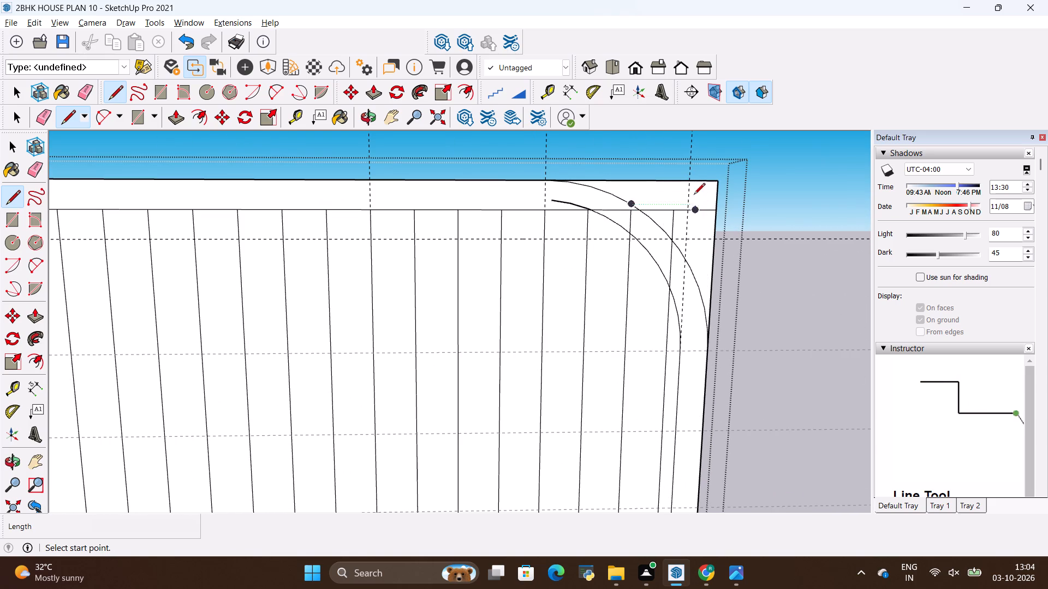
pyautogui.press('e')
pyautogui.moveTo(677, 172); pyautogui.dragTo(717, 241)
# Erase the arc stub above the top border's inner line and the border and slat line pieces outside the inner arc.
pyautogui.moveTo(669, 202); pyautogui.dragTo(671, 209)
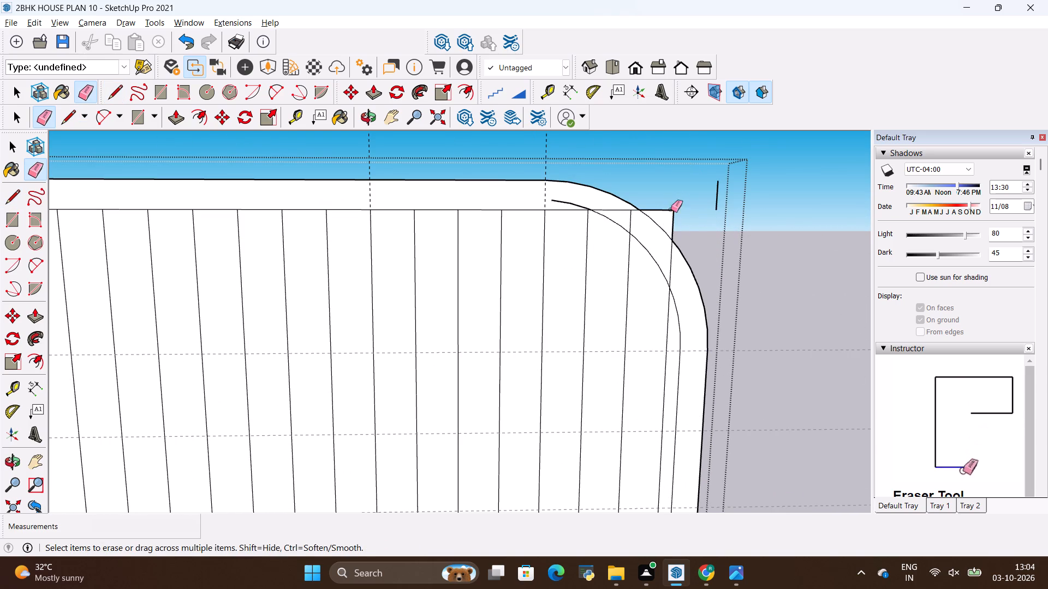
pyautogui.moveTo(671, 209); pyautogui.dragTo(680, 229)
pyautogui.scroll(4, 588, 210)
pyautogui.moveTo(550, 189); pyautogui.dragTo(553, 200)
pyautogui.moveTo(623, 204); pyautogui.dragTo(664, 238)
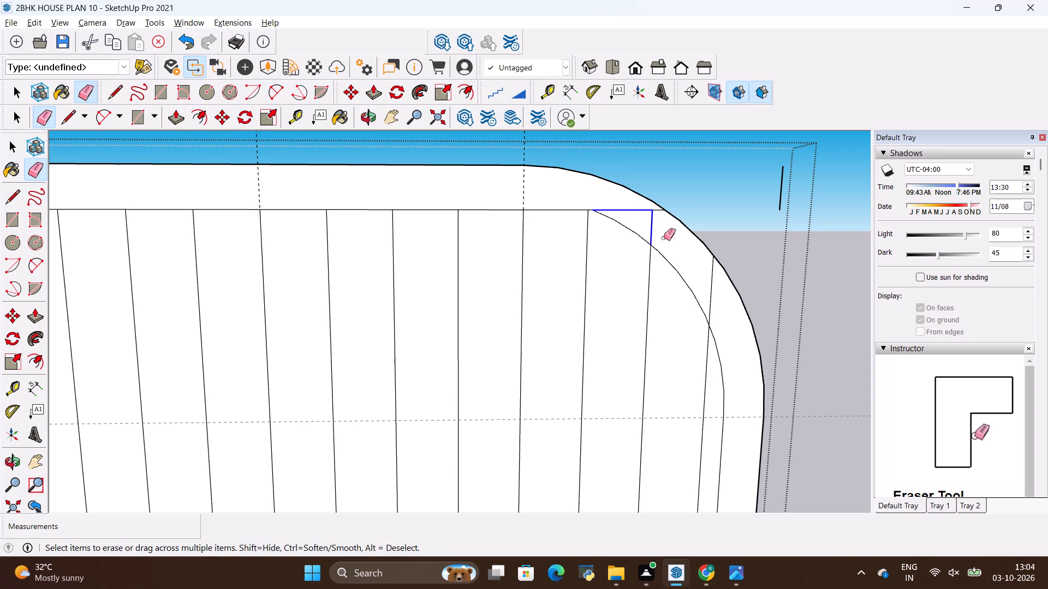
pyautogui.moveTo(664, 238); pyautogui.dragTo(722, 322)
# Examine how the panel's top-right inner arc meets the top border line, comparing it with the rounded top-left corner.
pyautogui.scroll(-12, 721, 314)
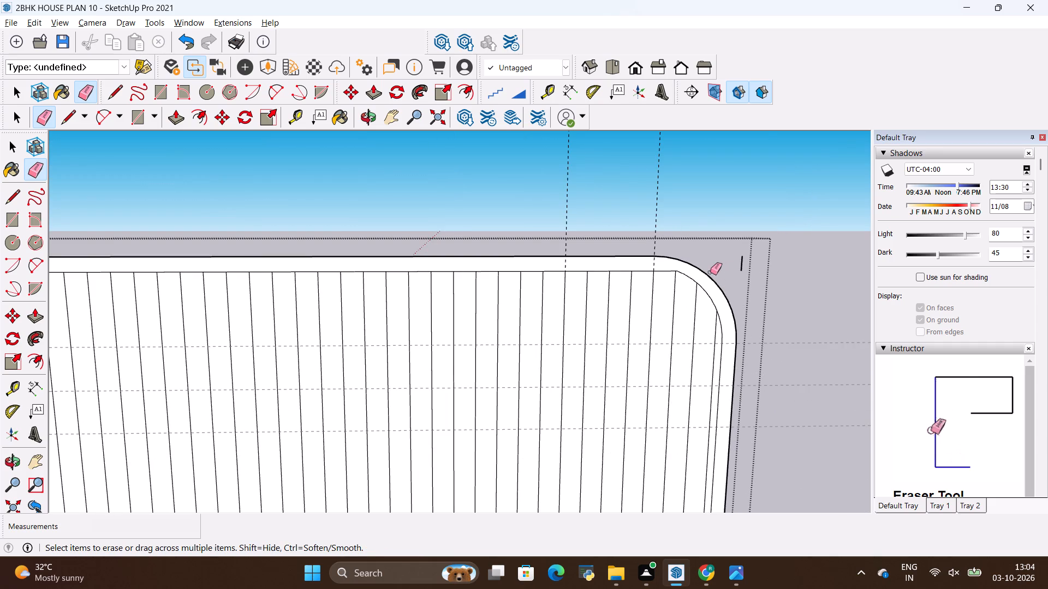
pyautogui.scroll(-18, 701, 259)
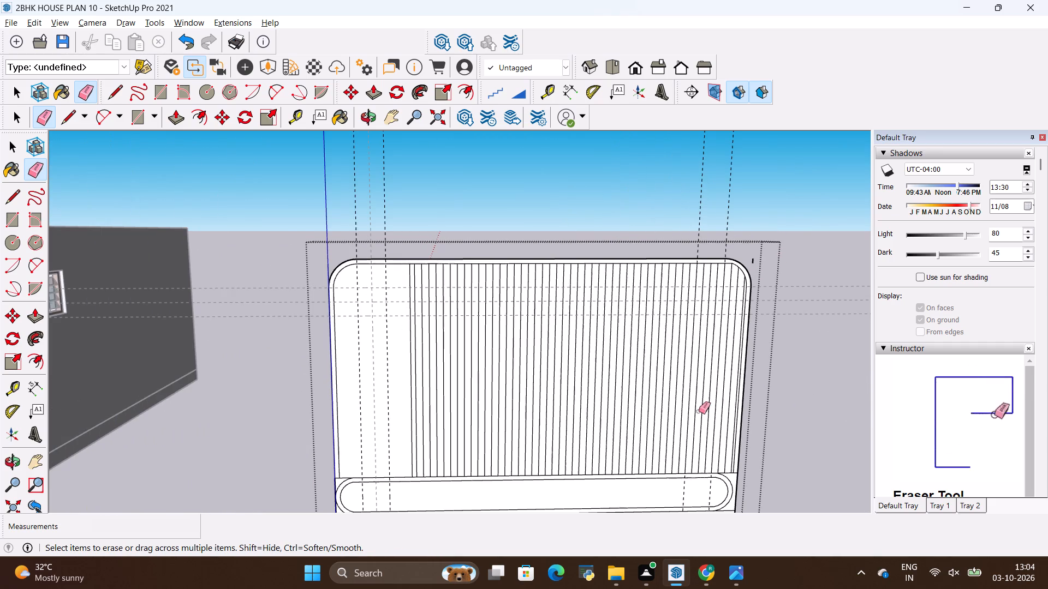
pyautogui.moveTo(696, 410); pyautogui.dragTo(686, 383, button='middle')
pyautogui.scroll(17, 714, 233)
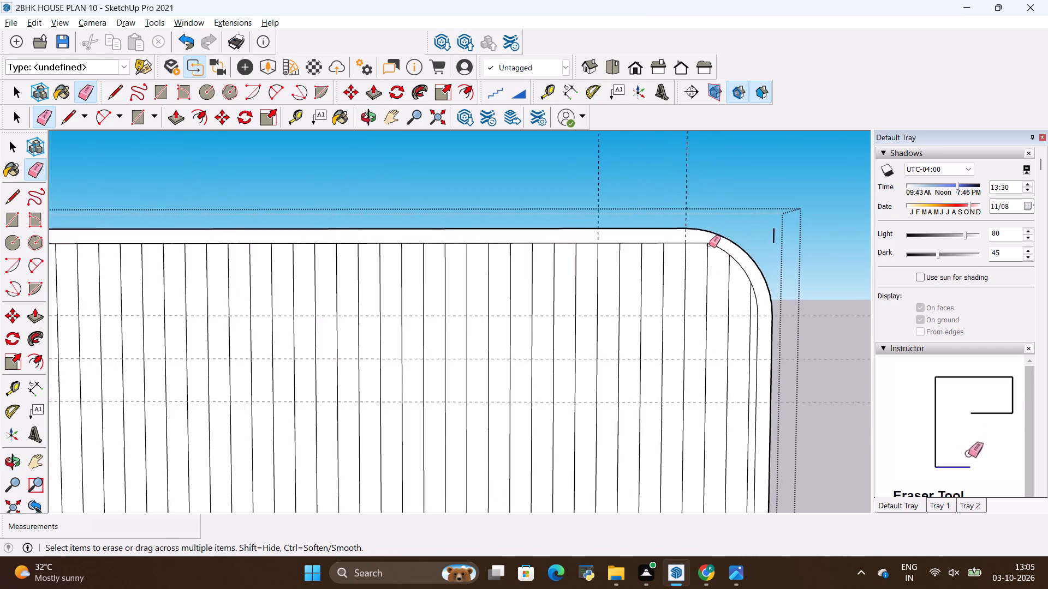
pyautogui.scroll(19, 709, 245)
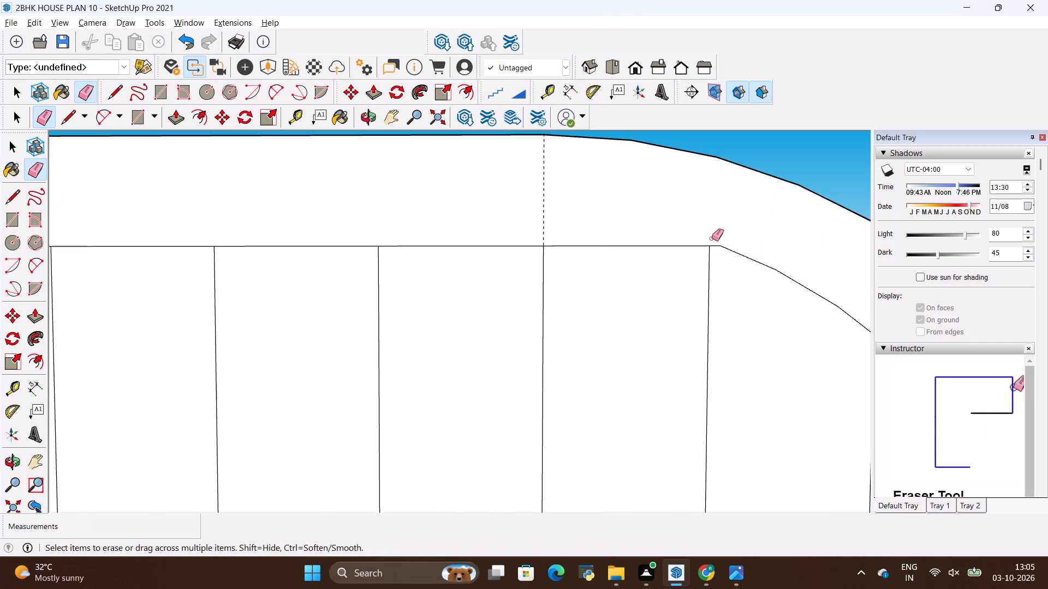
pyautogui.scroll(-18, 595, 250)
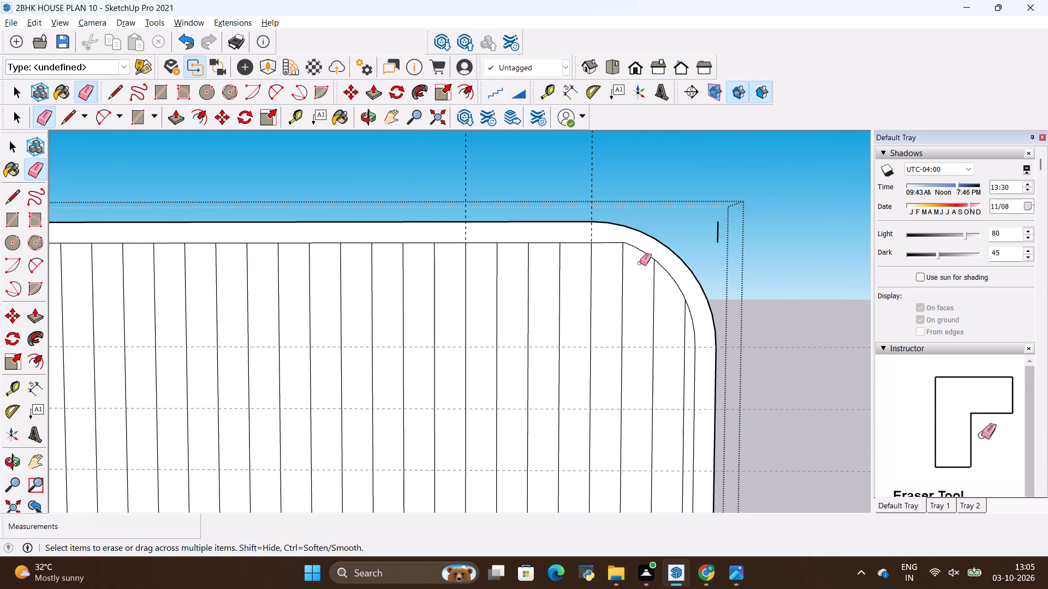
pyautogui.scroll(-6, 640, 263)
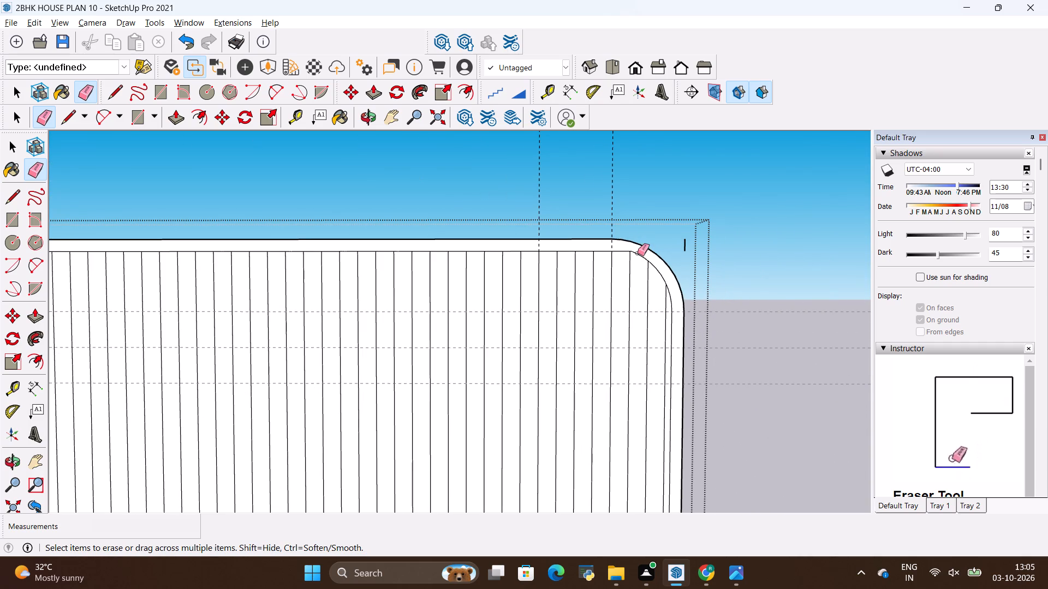
pyautogui.scroll(-12, 638, 251)
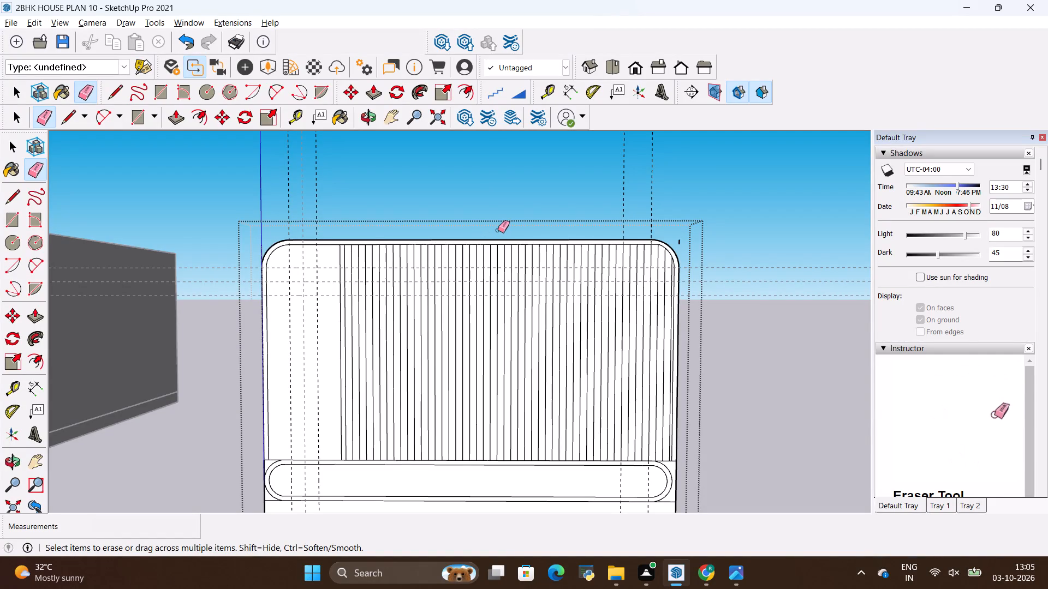
pyautogui.scroll(3, 586, 238)
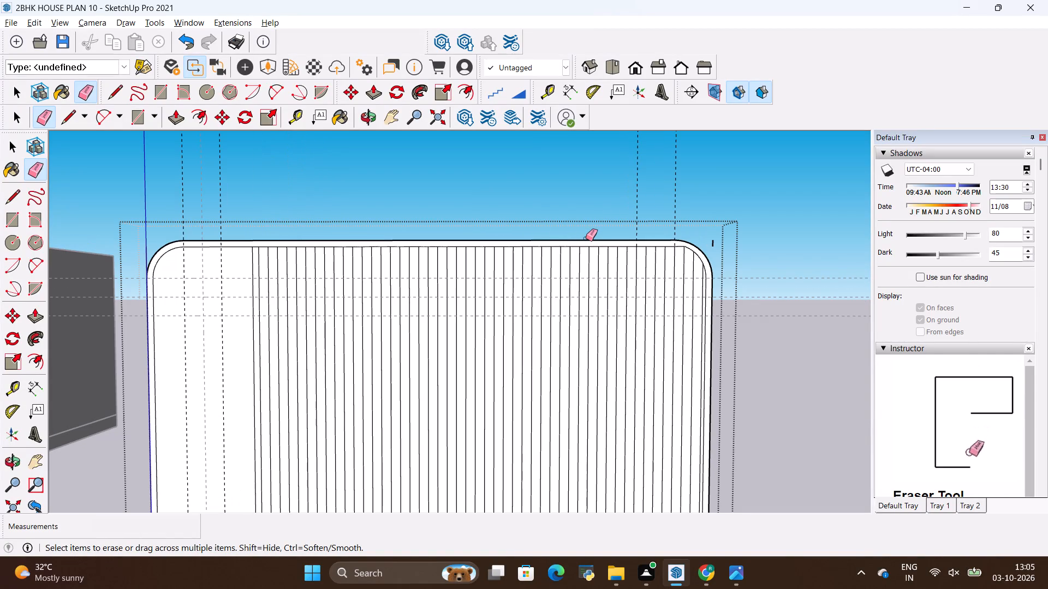
pyautogui.scroll(5, 696, 246)
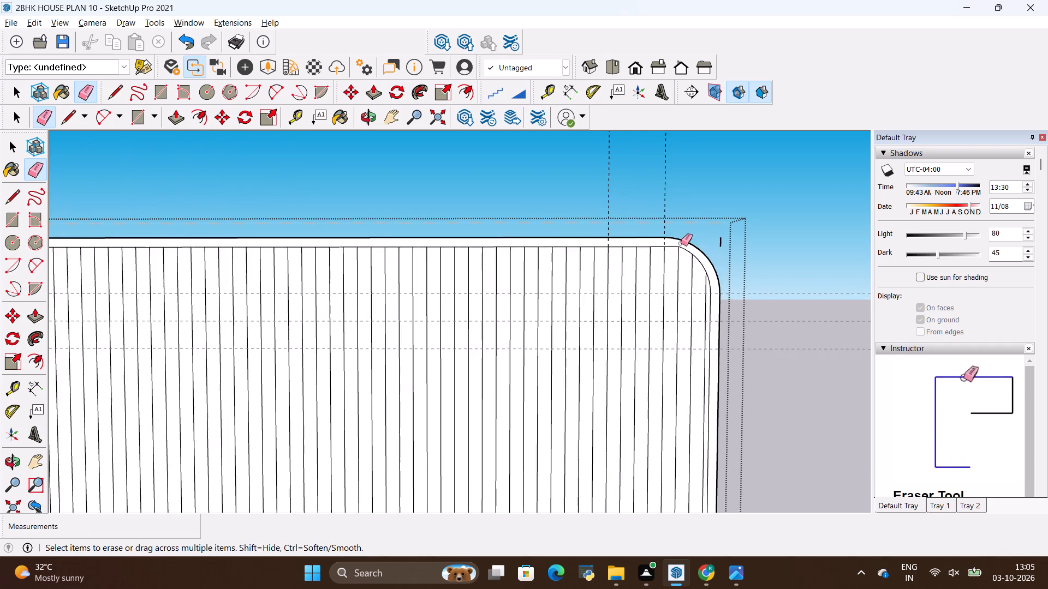
pyautogui.scroll(13, 681, 243)
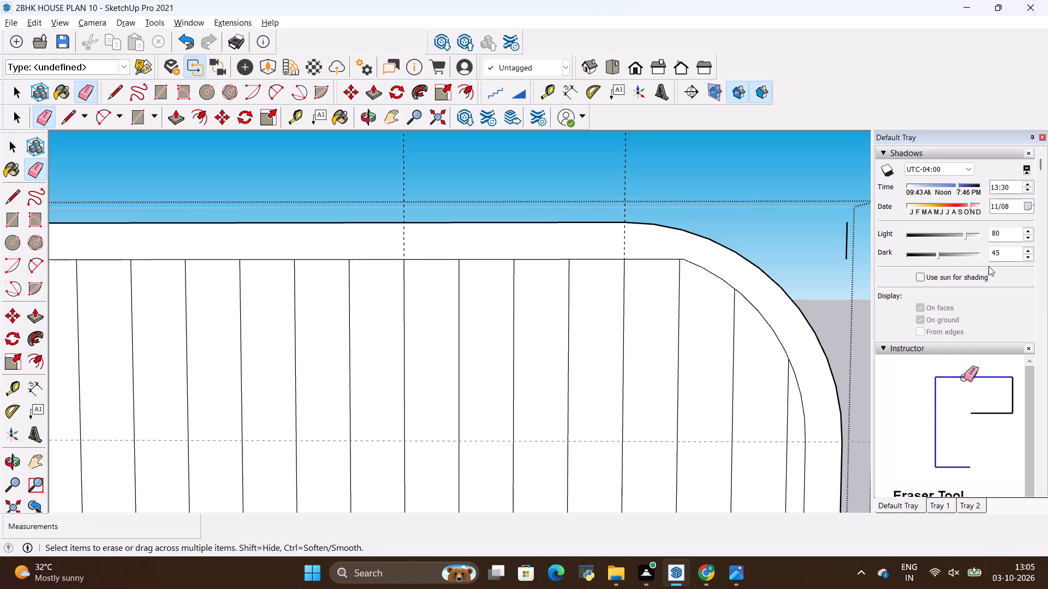
pyautogui.scroll(-4, 475, 14)
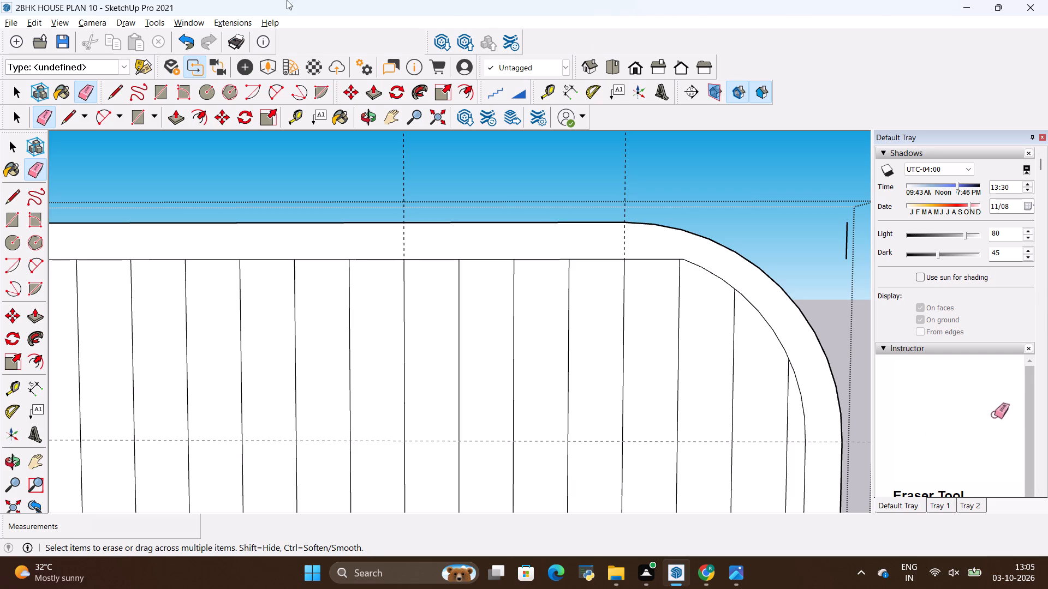
pyautogui.scroll(-1, 789, 205)
pyautogui.scroll(-17, 669, 187)
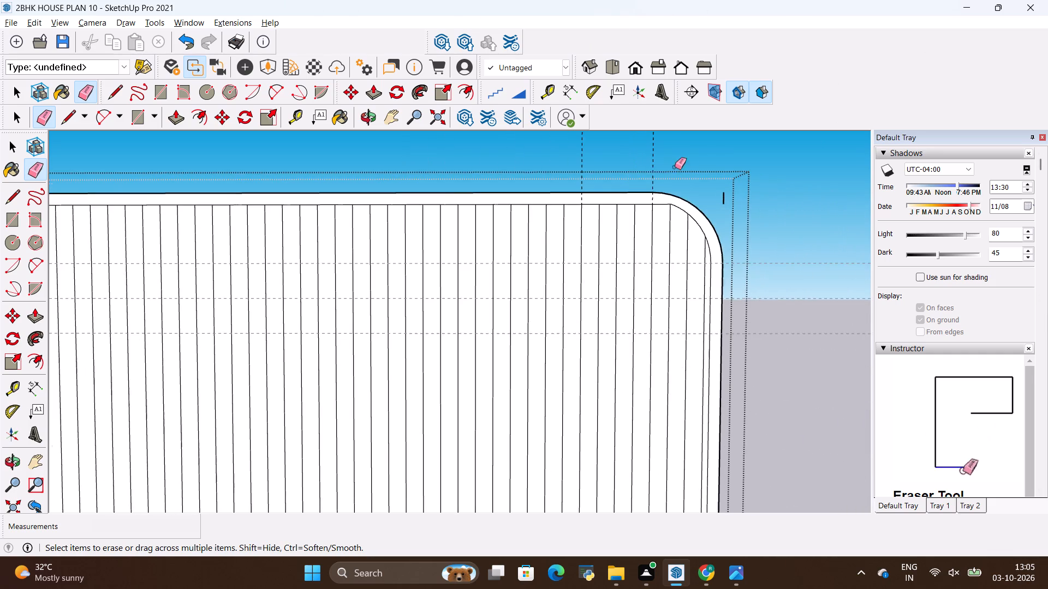
pyautogui.scroll(-7, 675, 167)
# Draw a new inner corner arc from the top border's inner line at the 1' guide to the right inner line's top end, bulging about 2 7/8".
pyautogui.scroll(13, 706, 196)
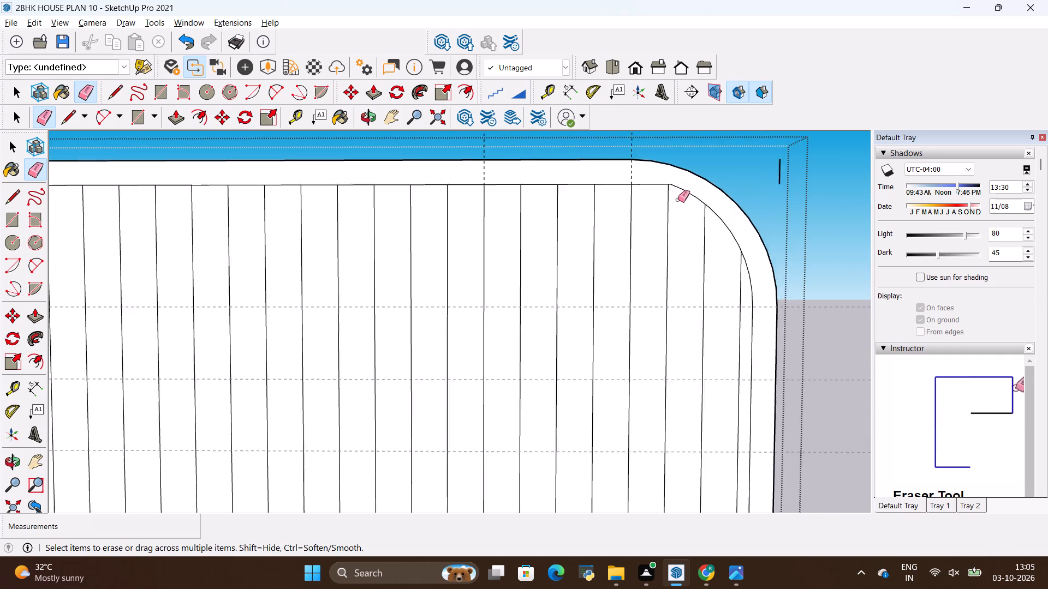
pyautogui.scroll(1, 678, 200)
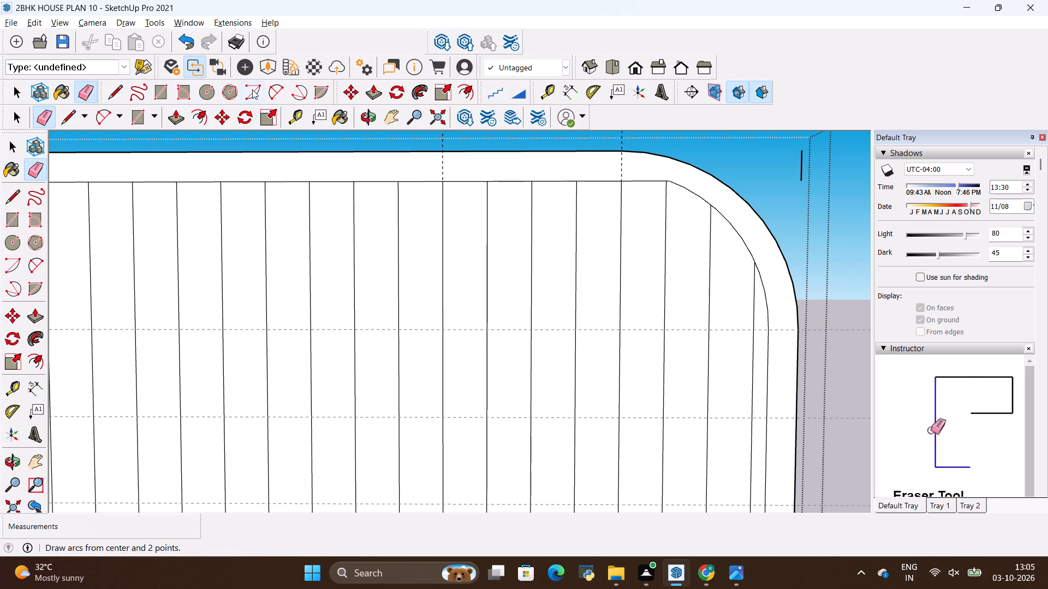
pyautogui.click(275, 85)
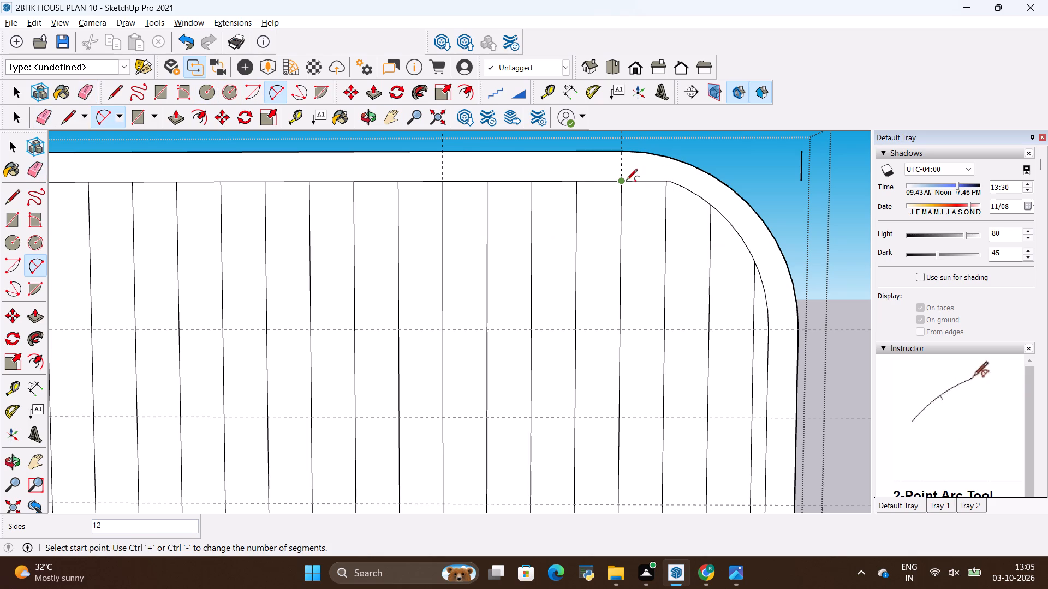
pyautogui.click(624, 182)
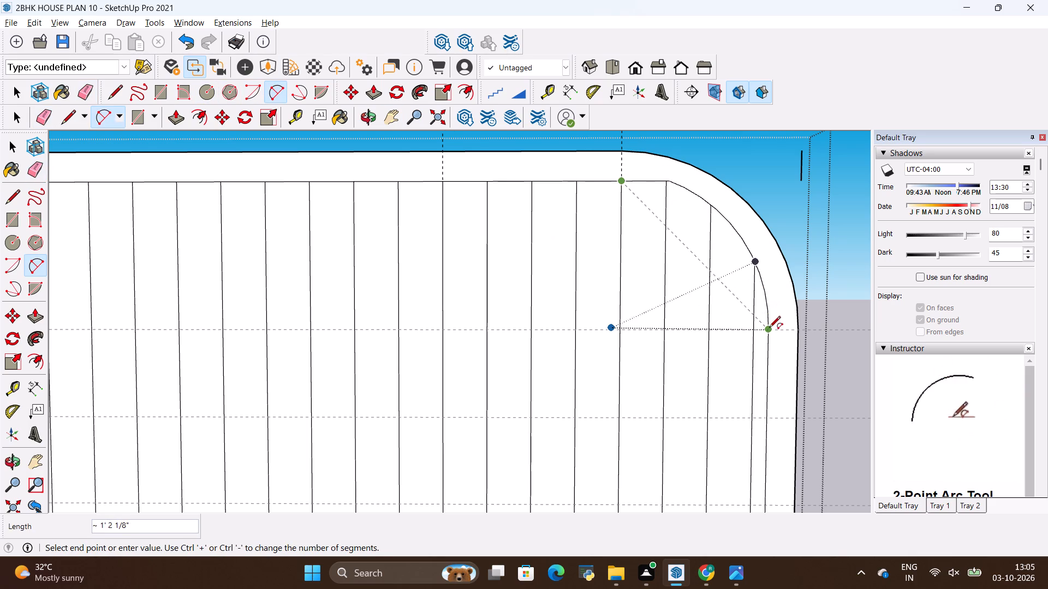
pyautogui.click(769, 329)
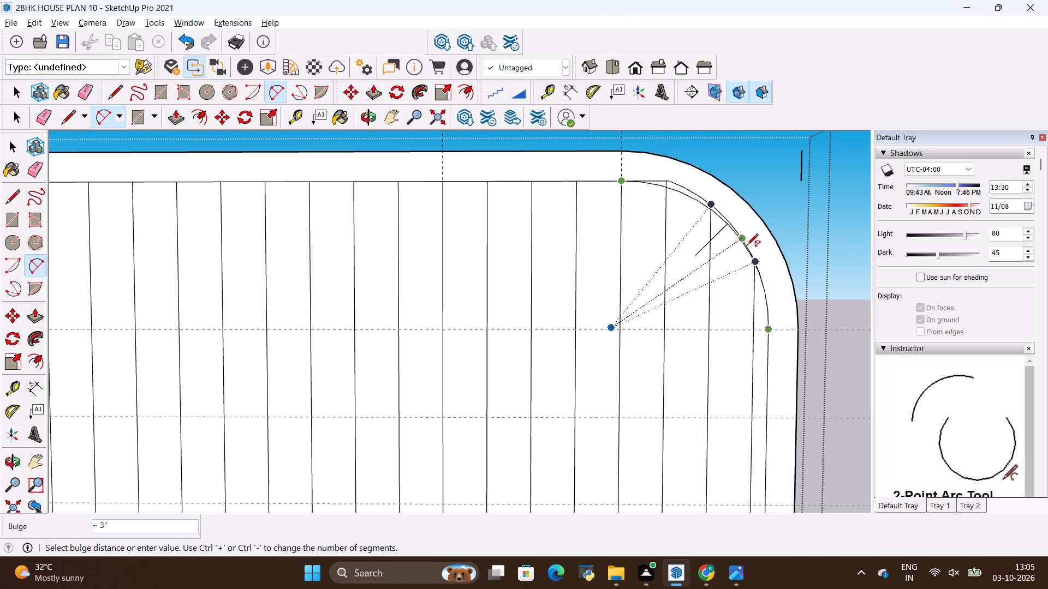
pyautogui.click(747, 247)
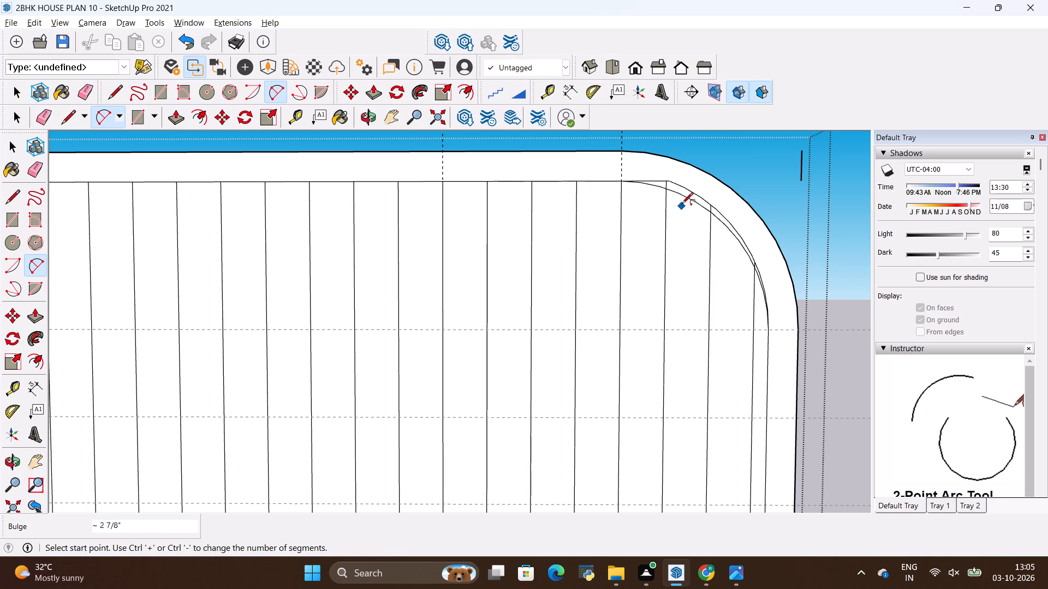
# Erase the old inner arc, the top line piece and the slat stubs outside the new inner arc at the panel's top-right corner.
pyautogui.press('e')
pyautogui.scroll(3, 681, 194)
pyautogui.moveTo(646, 170); pyautogui.dragTo(707, 199)
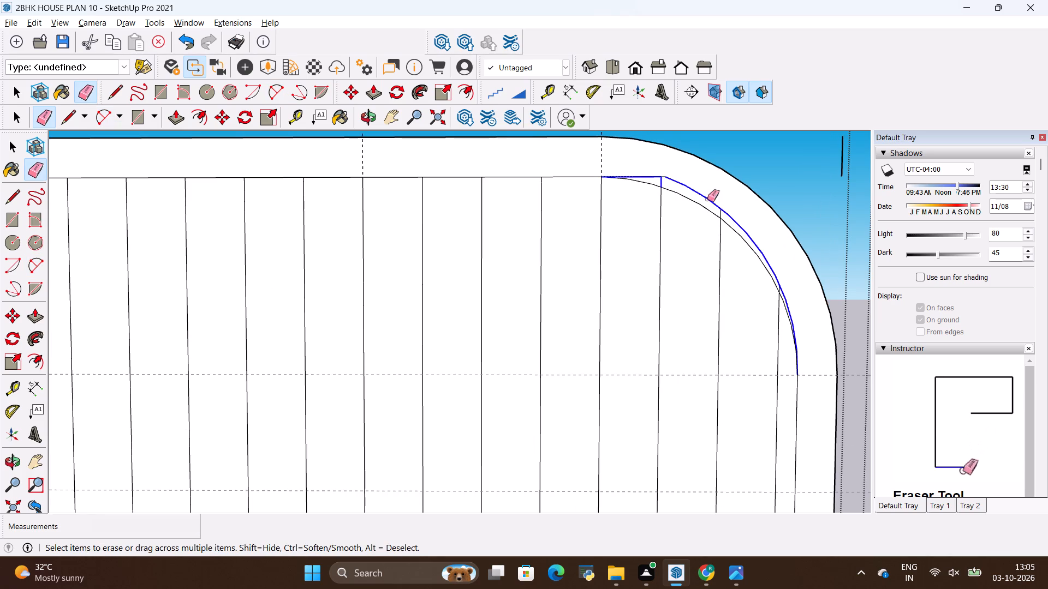
pyautogui.moveTo(707, 199); pyautogui.dragTo(731, 219)
pyautogui.scroll(4, 737, 223)
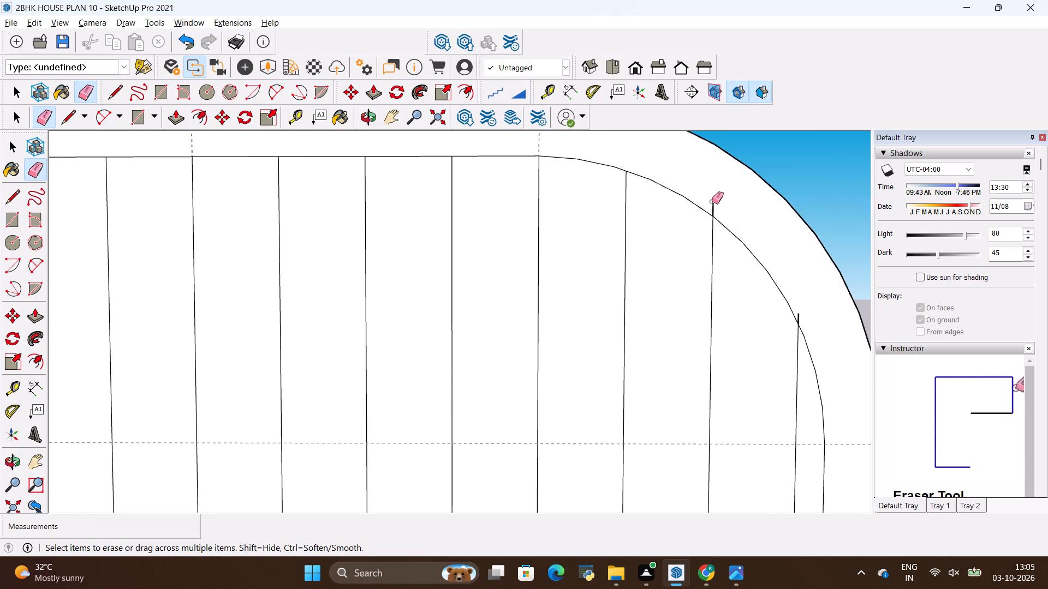
pyautogui.moveTo(710, 201); pyautogui.dragTo(719, 211)
pyautogui.moveTo(799, 308); pyautogui.dragTo(800, 314)
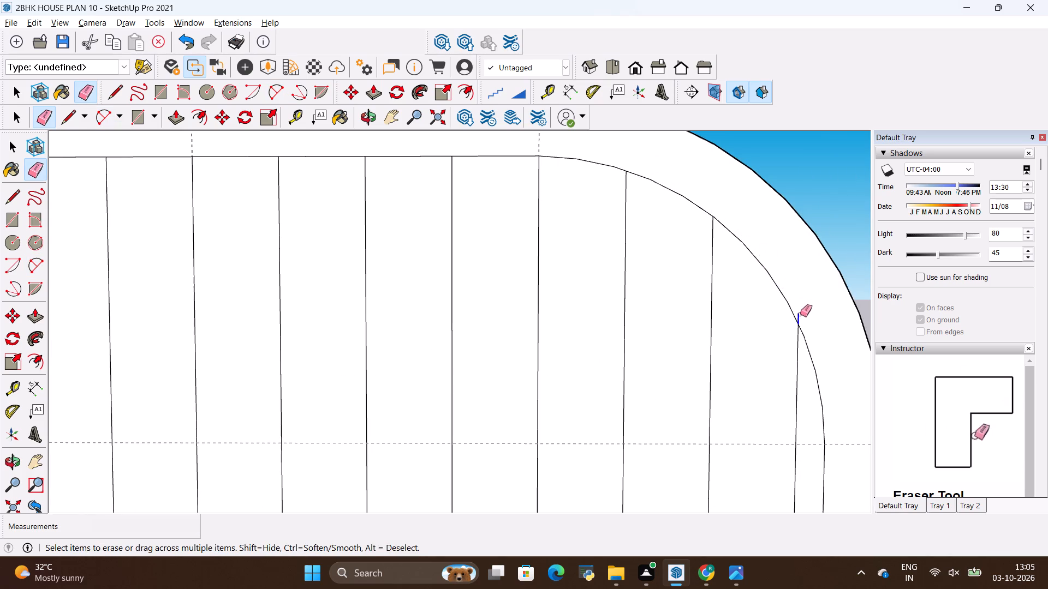
pyautogui.moveTo(800, 314); pyautogui.dragTo(802, 320)
# Erase the two vertical guides near the panel's top-right corner and leave the panel group.
pyautogui.scroll(-12, 700, 261)
pyautogui.scroll(-7, 741, 235)
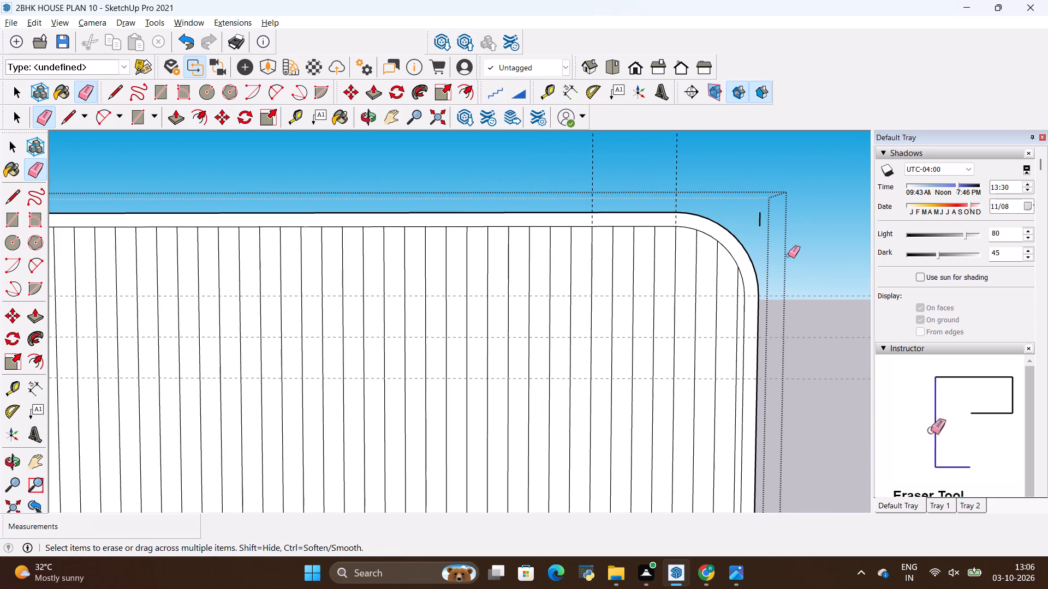
pyautogui.moveTo(580, 157); pyautogui.dragTo(696, 164)
pyautogui.moveTo(694, 164); pyautogui.dragTo(665, 169)
pyautogui.moveTo(814, 288); pyautogui.dragTo(823, 406)
pyautogui.moveTo(804, 288); pyautogui.dragTo(809, 390)
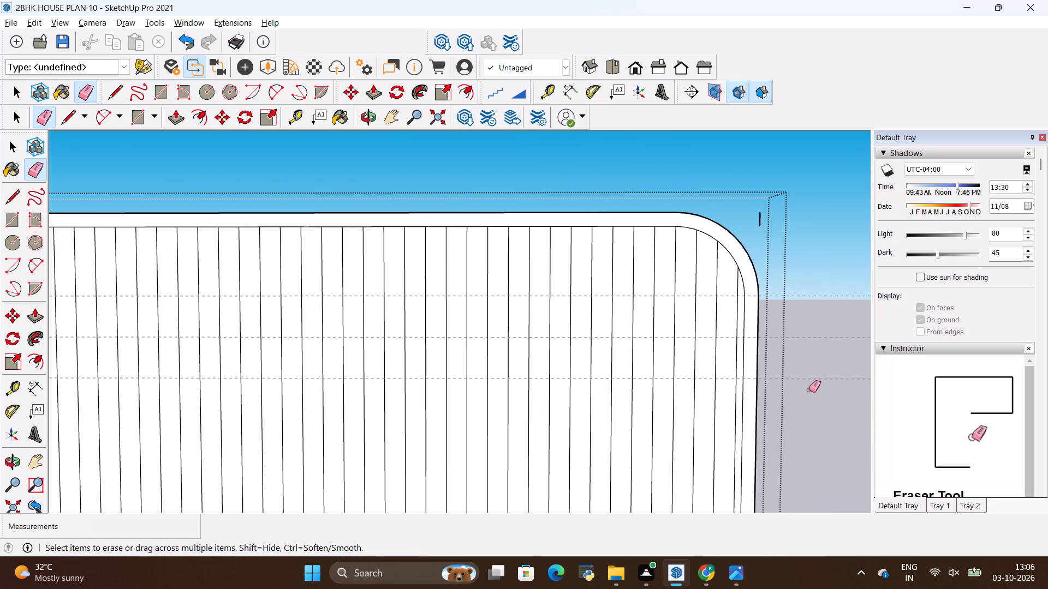
pyautogui.moveTo(809, 390); pyautogui.dragTo(811, 405)
pyautogui.scroll(-12, 740, 310)
pyautogui.press('space')
pyautogui.click(625, 164)
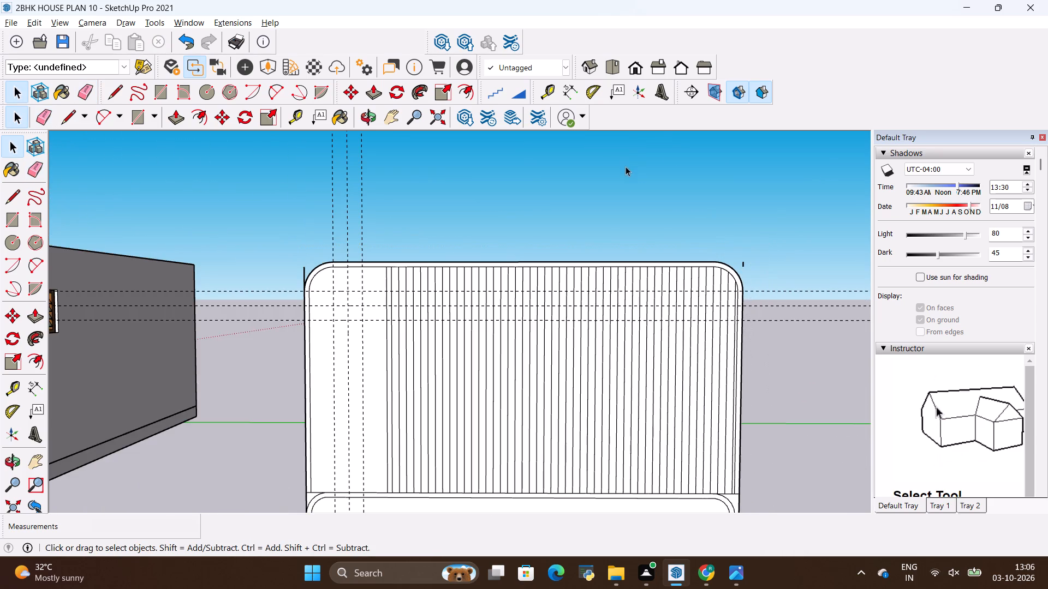
# Erase the three horizontal guides crossing the upper part of the panel.
pyautogui.scroll(4, 522, 428)
pyautogui.scroll(-7, 508, 375)
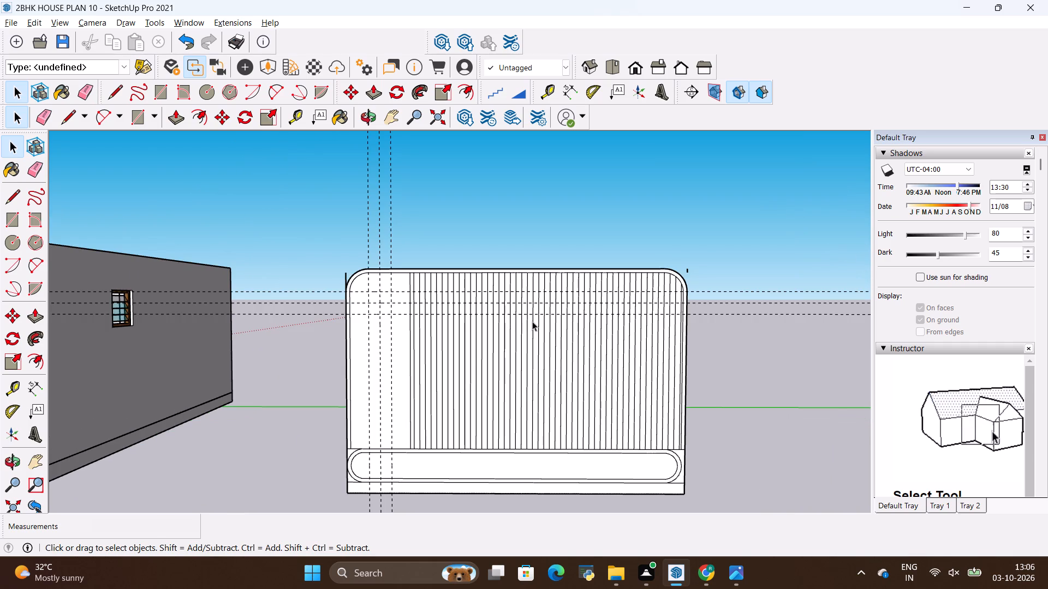
pyautogui.scroll(14, 692, 362)
pyautogui.scroll(2, 673, 281)
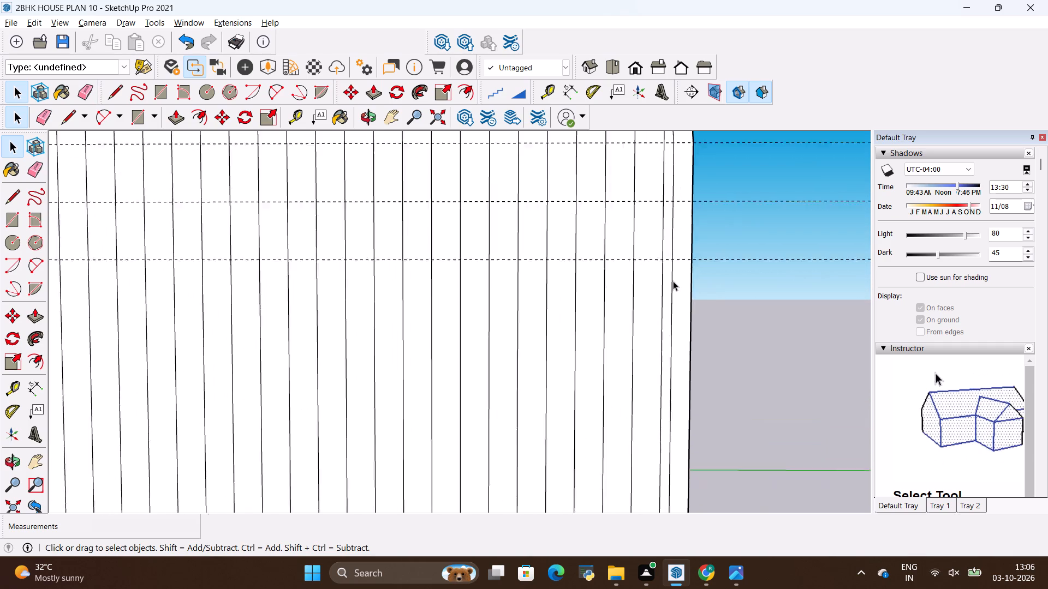
pyautogui.scroll(2, 673, 281)
pyautogui.scroll(-10, 673, 281)
pyautogui.scroll(3, 676, 187)
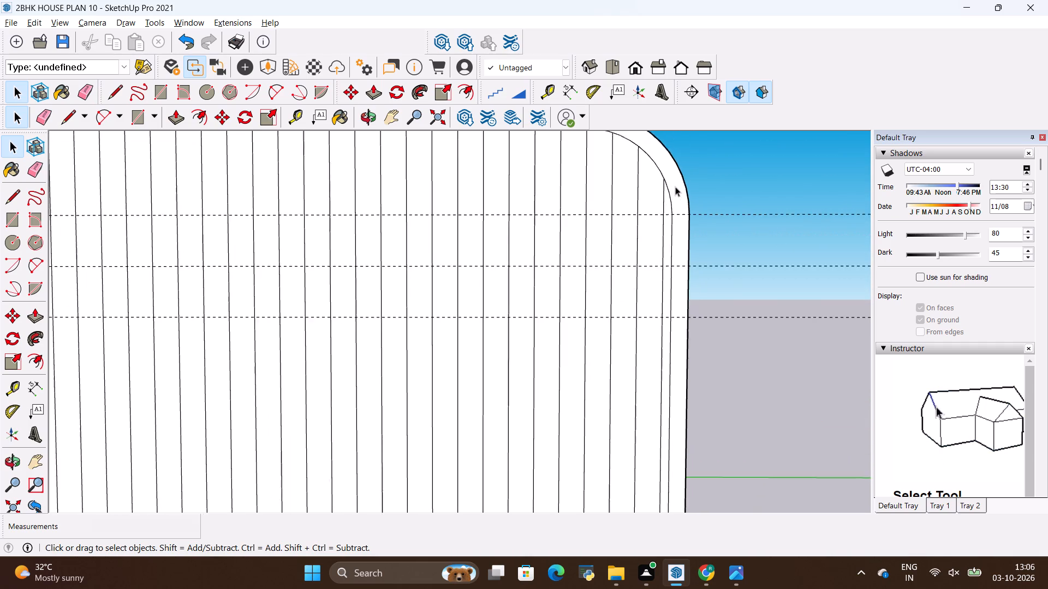
pyautogui.scroll(7, 675, 187)
pyautogui.moveTo(710, 217); pyautogui.dragTo(723, 230)
pyautogui.press('space')
pyautogui.click(730, 205)
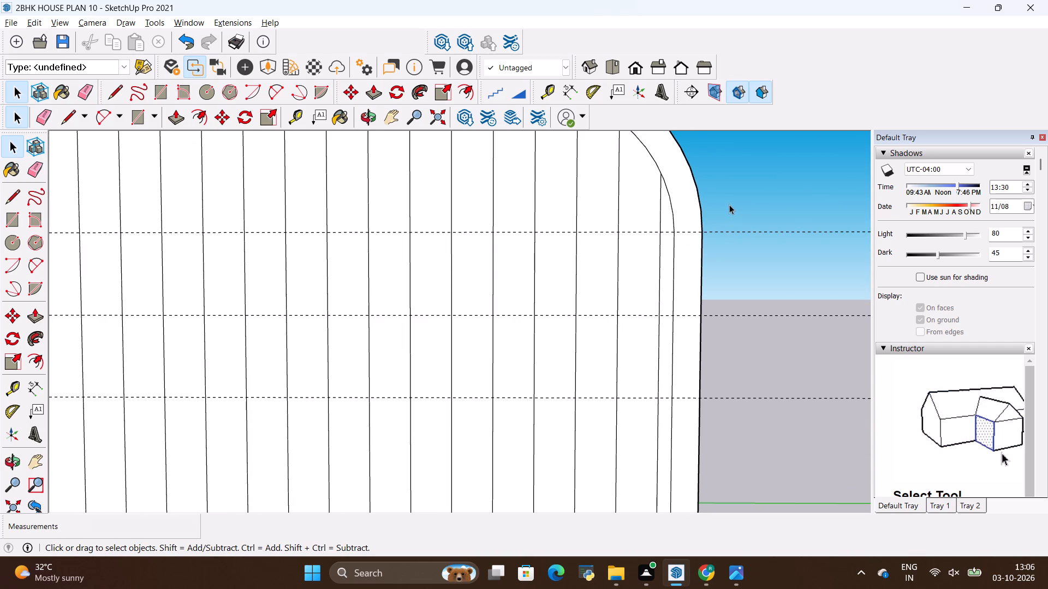
pyautogui.doubleClick(728, 204)
pyautogui.click(822, 175)
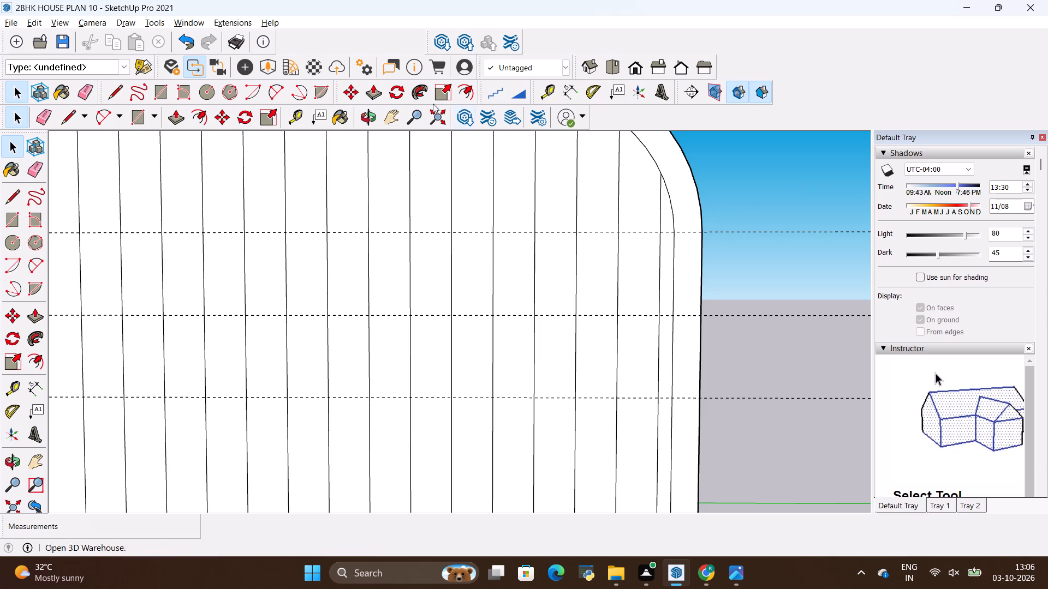
pyautogui.press('e')
pyautogui.moveTo(720, 190); pyautogui.dragTo(769, 321)
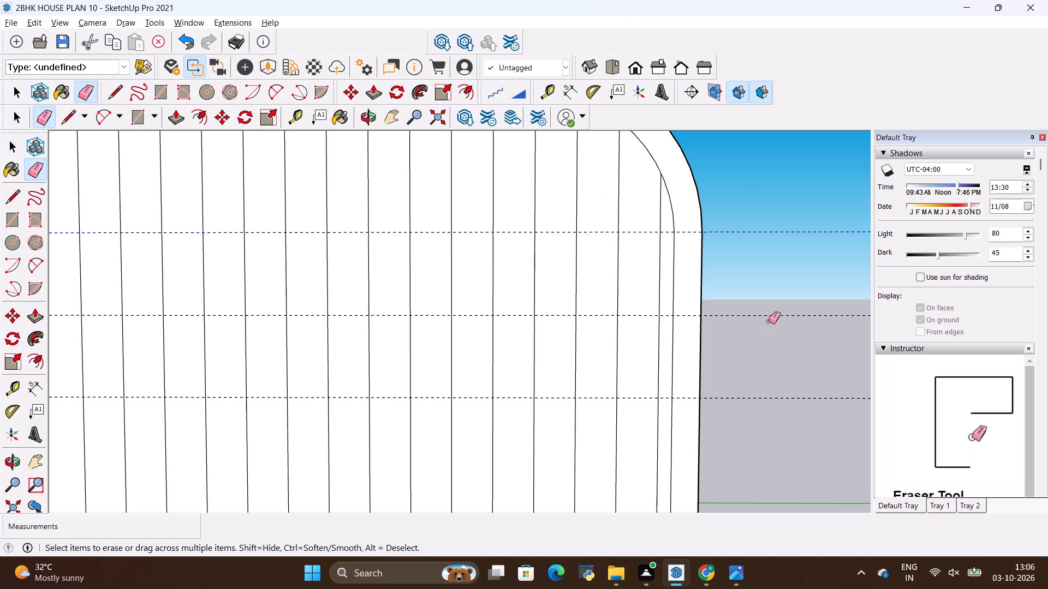
pyautogui.moveTo(769, 321); pyautogui.dragTo(802, 438)
# Compare the panel's rounded outline and slat layout with the TV unit reference image.
pyautogui.scroll(-12, 779, 350)
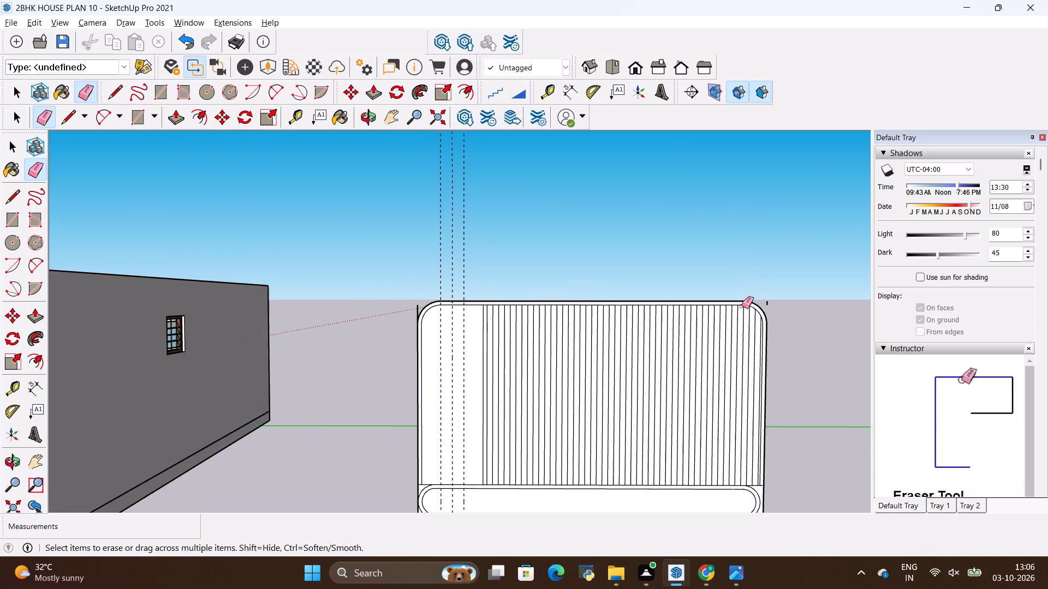
pyautogui.scroll(5, 768, 435)
pyautogui.scroll(-4, 653, 274)
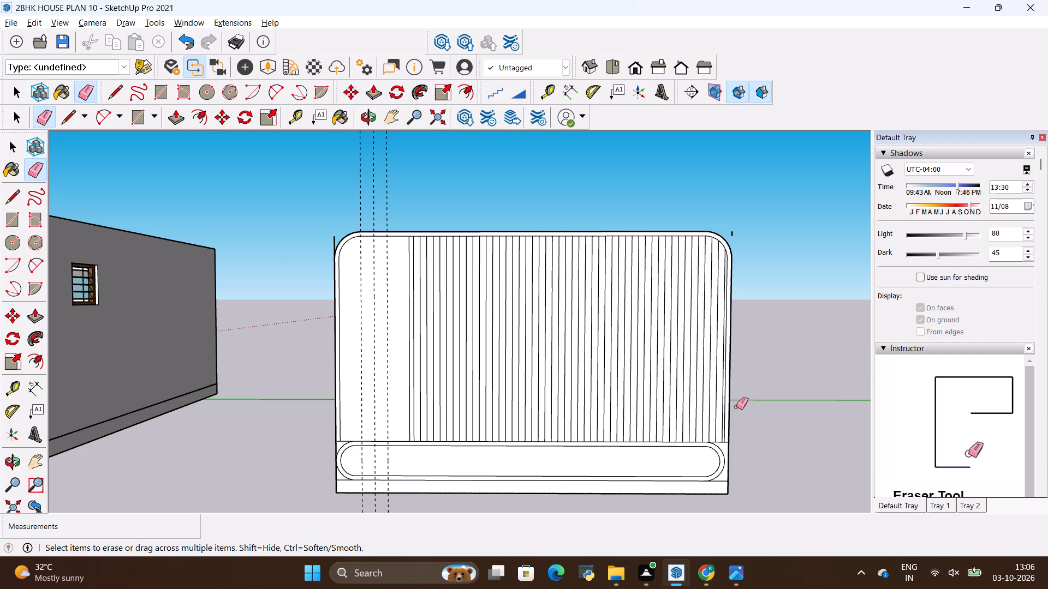
pyautogui.hotkey('alt', 'Tab')
pyautogui.hotkey('alt', 'Tab')
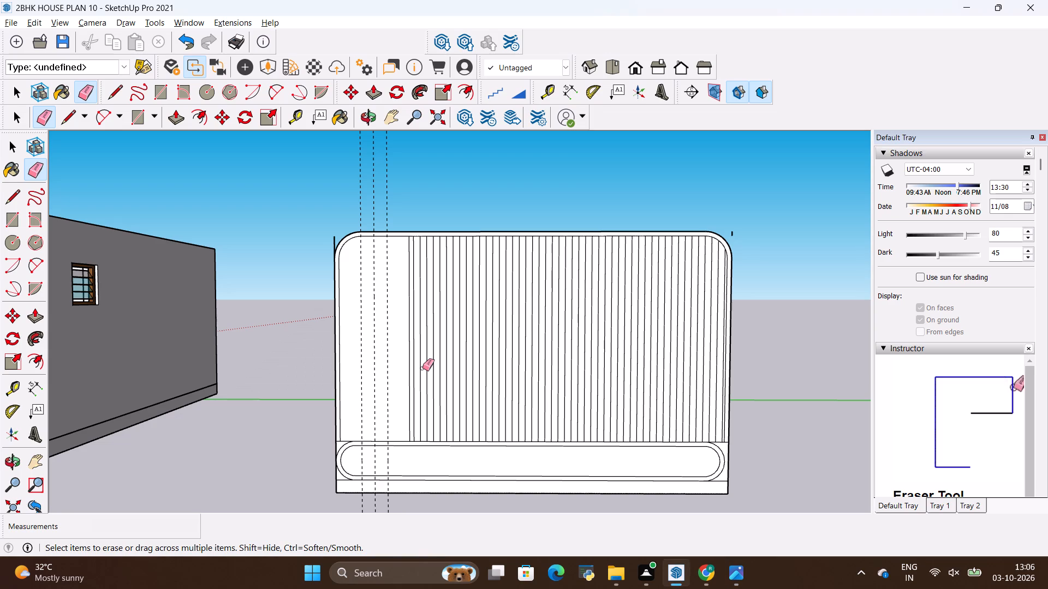
pyautogui.hotkey('alt', 'Tab')
pyautogui.hotkey('alt', 'Tab')
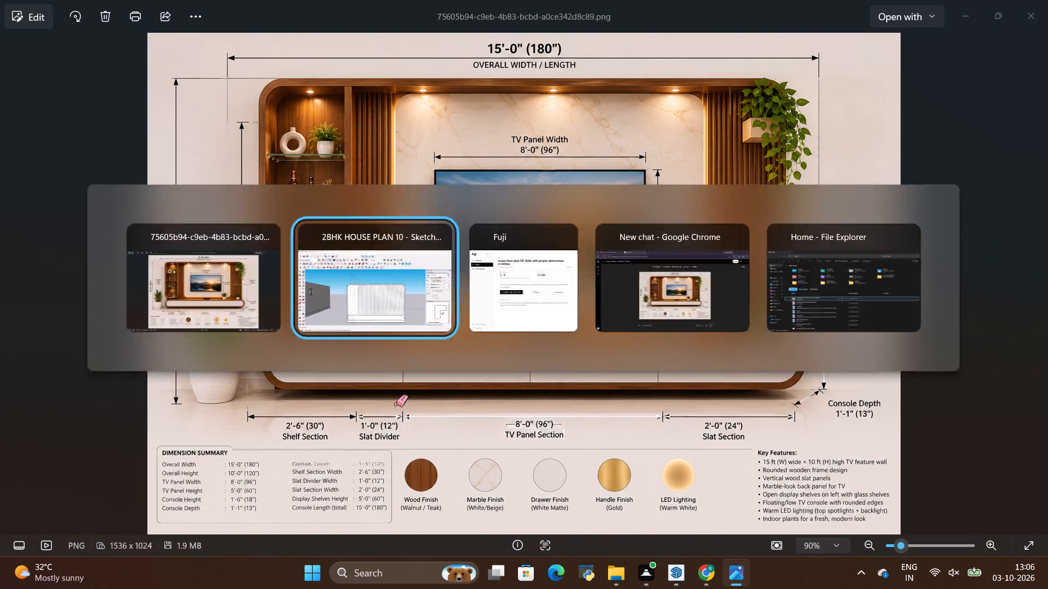
pyautogui.hotkey('alt', 'Tab')
pyautogui.hotkey('alt', 'Tab')
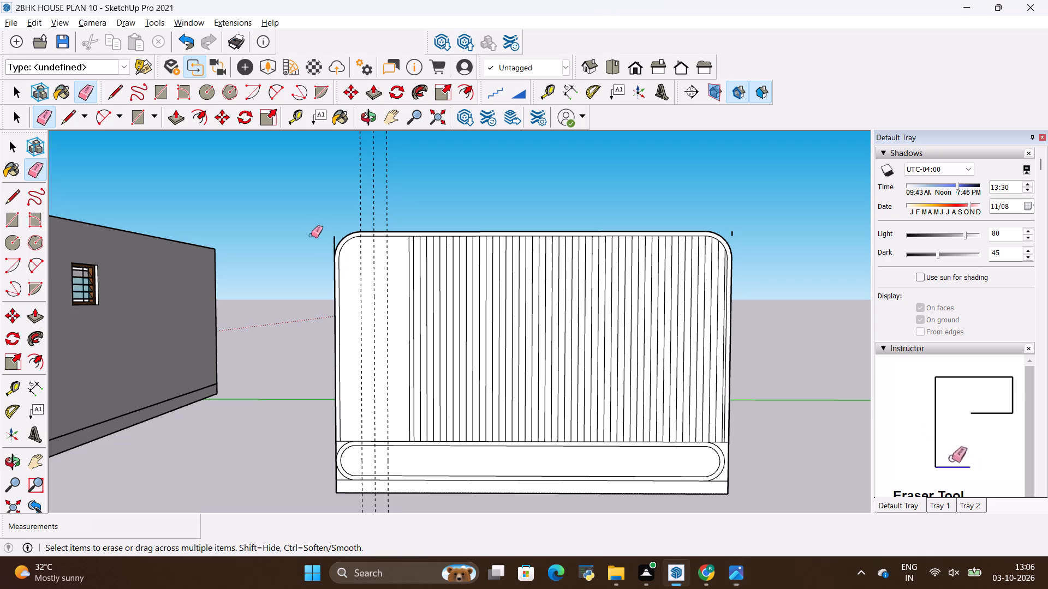
# Erase the leftover vertical edge stub outside the panel's top-left rounded corner.
pyautogui.scroll(9, 344, 227)
pyautogui.scroll(-4, 305, 265)
pyautogui.scroll(1, 242, 304)
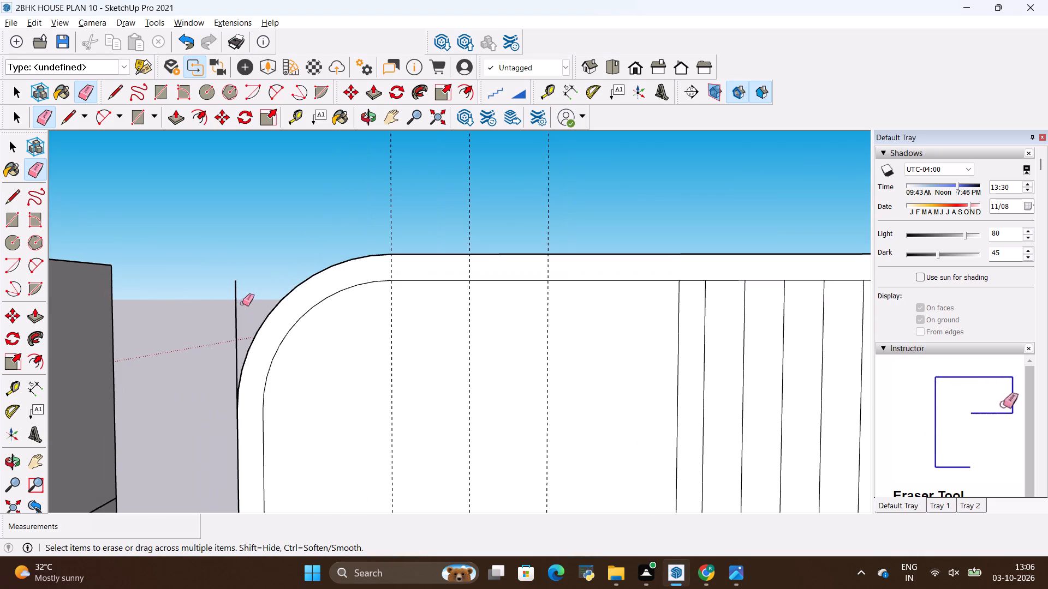
pyautogui.moveTo(242, 303); pyautogui.dragTo(205, 324)
# Erase the middle one of the three vertical guides near the panel's left side and try to erase the other two.
pyautogui.scroll(-11, 243, 281)
pyautogui.moveTo(258, 249); pyautogui.dragTo(279, 253)
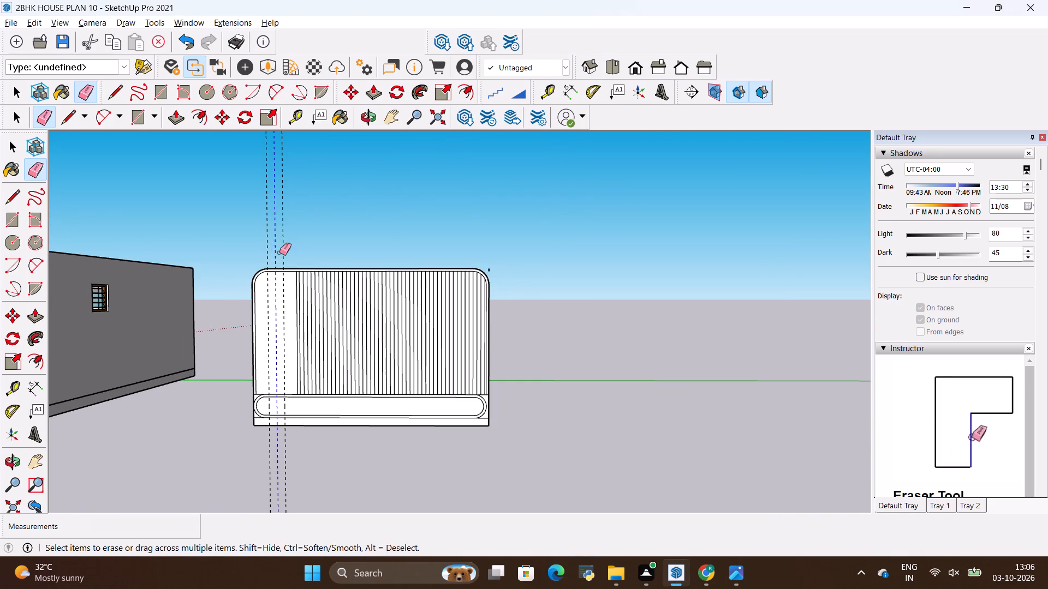
pyautogui.moveTo(279, 253); pyautogui.dragTo(287, 253)
pyautogui.moveTo(260, 249); pyautogui.dragTo(291, 251)
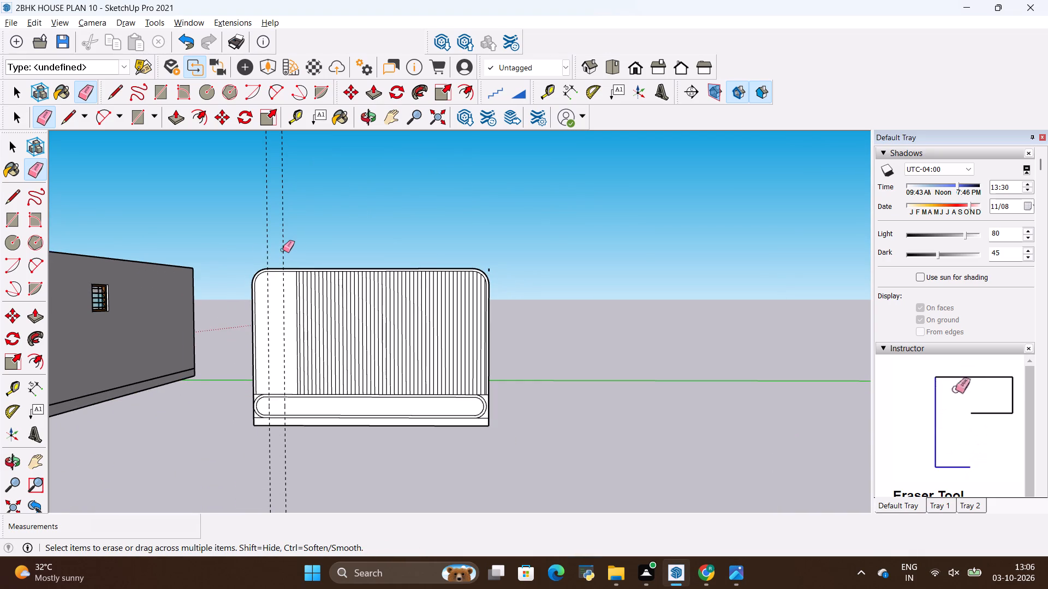
pyautogui.moveTo(282, 250); pyautogui.dragTo(257, 251)
pyautogui.moveTo(292, 249); pyautogui.dragTo(261, 245)
# Open the panel group, erase the two remaining vertical guides near its top-left corner, and leave the group.
pyautogui.hotkey('alt', 'Tab')
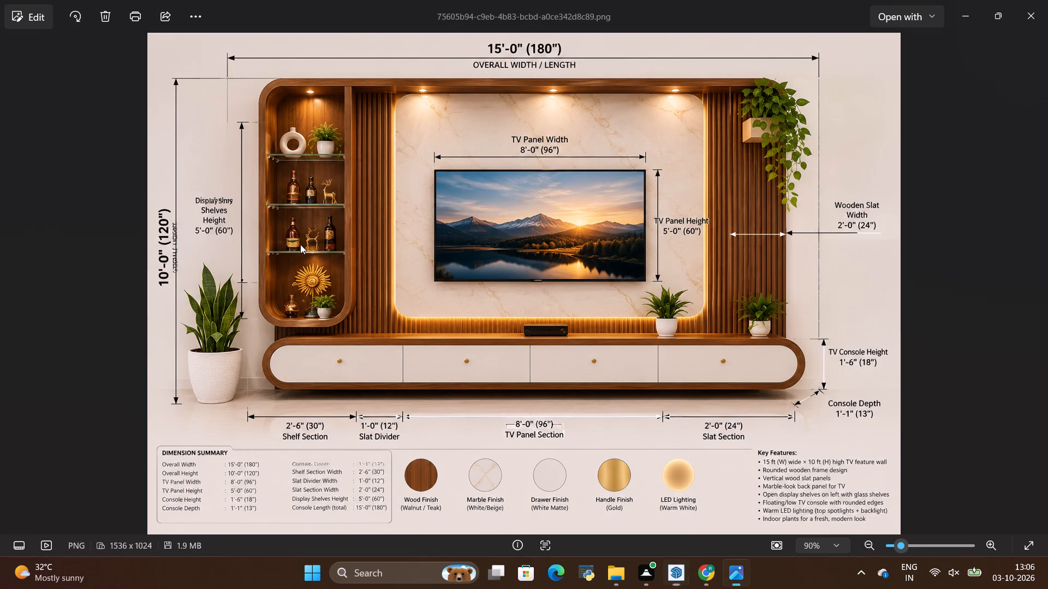
pyautogui.click(300, 245)
pyautogui.hotkey('alt', 'Tab')
pyautogui.scroll(10, 252, 288)
pyautogui.moveTo(278, 218); pyautogui.dragTo(295, 219)
pyautogui.press('space')
pyautogui.doubleClick(327, 292)
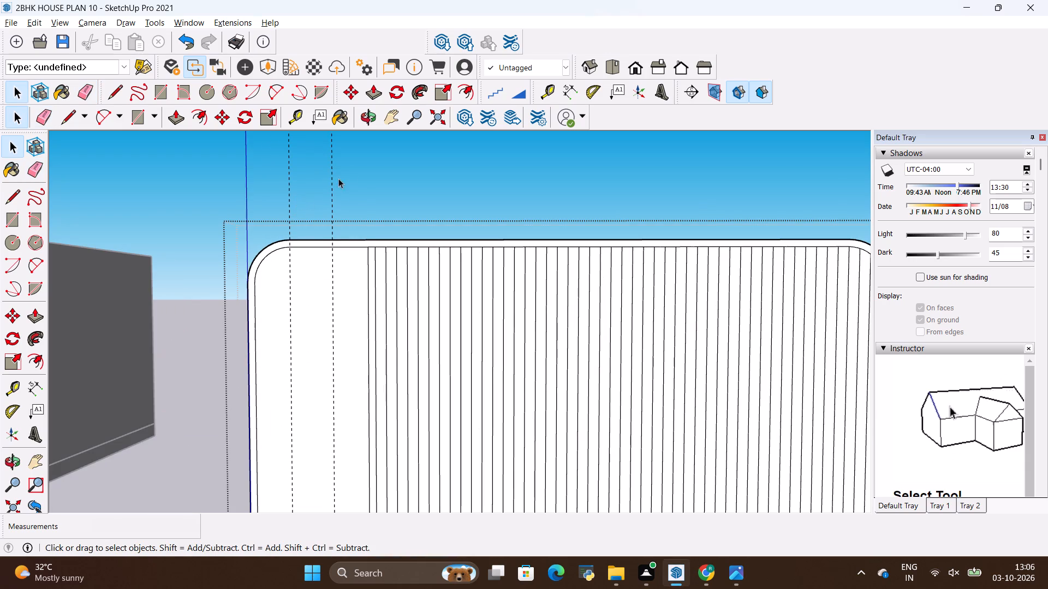
pyautogui.press('e')
pyautogui.moveTo(348, 138); pyautogui.dragTo(346, 144)
pyautogui.click(346, 153)
pyautogui.moveTo(346, 154); pyautogui.dragTo(226, 183)
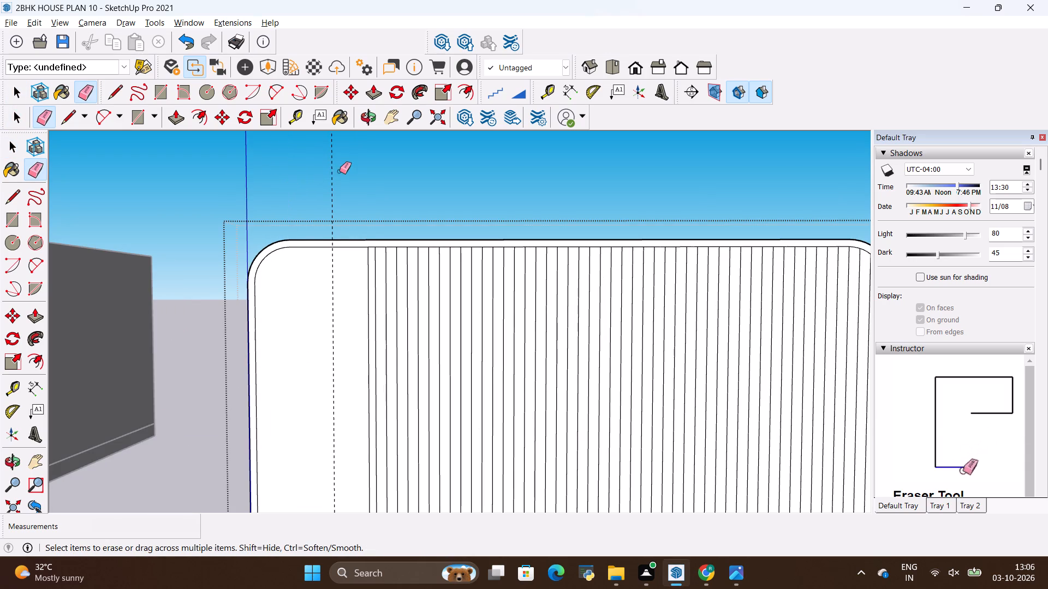
pyautogui.moveTo(340, 171); pyautogui.dragTo(228, 189)
pyautogui.moveTo(260, 185); pyautogui.dragTo(222, 192)
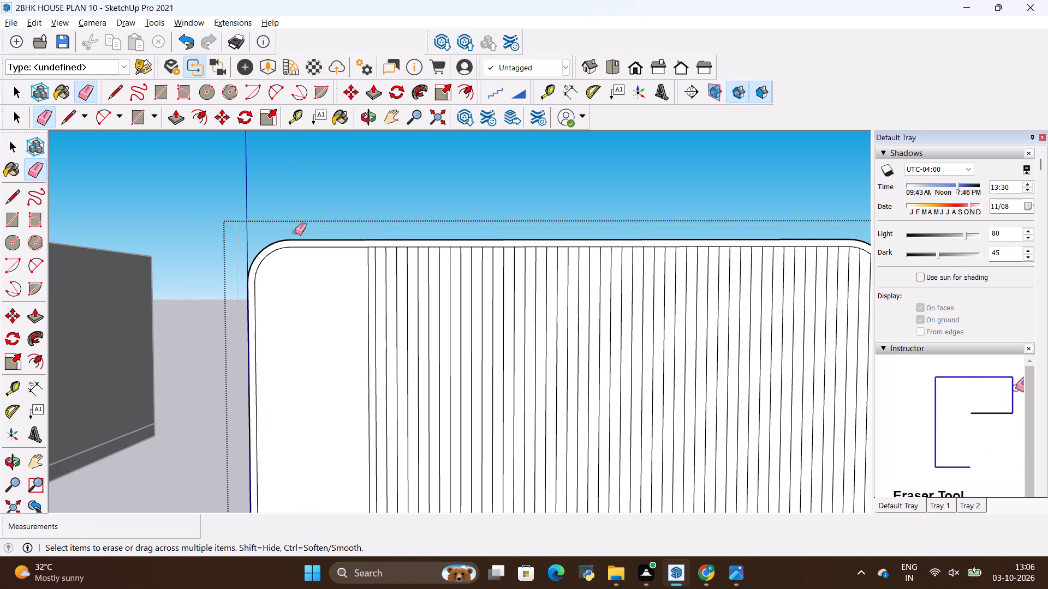
pyautogui.press('space')
pyautogui.click(296, 202)
# Examine the whole panel against the reference image, checking the shelf, slat divider, TV panel and console sections.
pyautogui.scroll(-9, 344, 297)
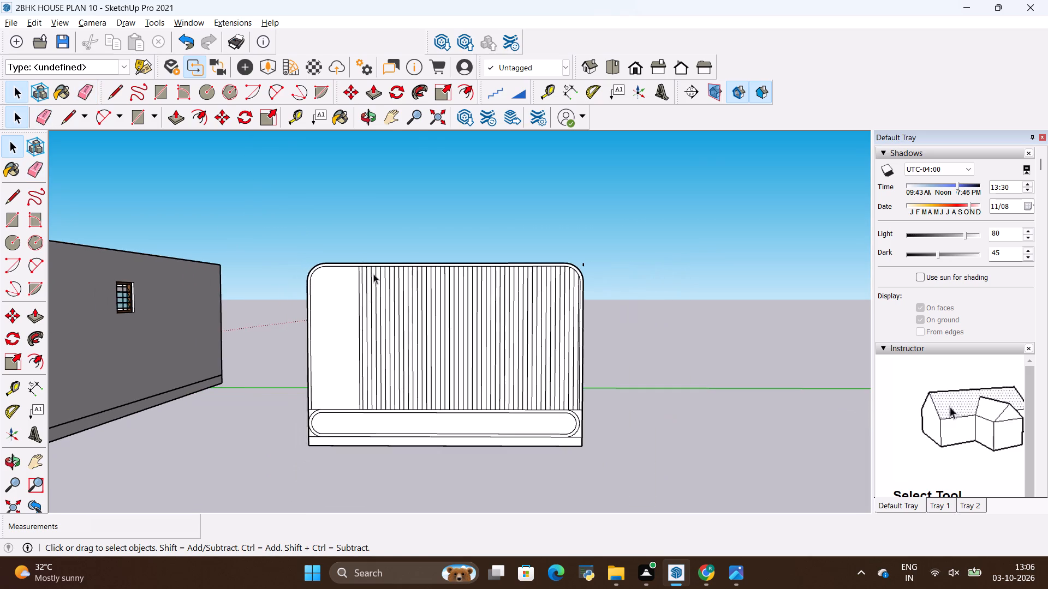
pyautogui.moveTo(387, 308); pyautogui.dragTo(385, 335, button='middle')
pyautogui.scroll(-4, 405, 344)
pyautogui.scroll(5, 384, 496)
pyautogui.scroll(4, 384, 378)
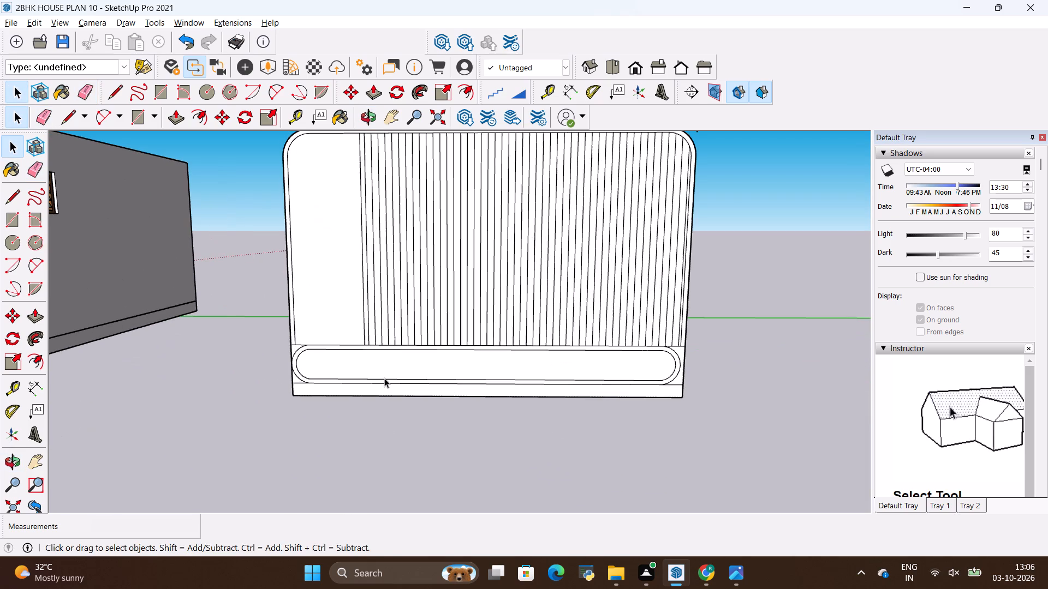
pyautogui.hotkey('alt', 'Tab')
pyautogui.hotkey('alt', 'Tab')
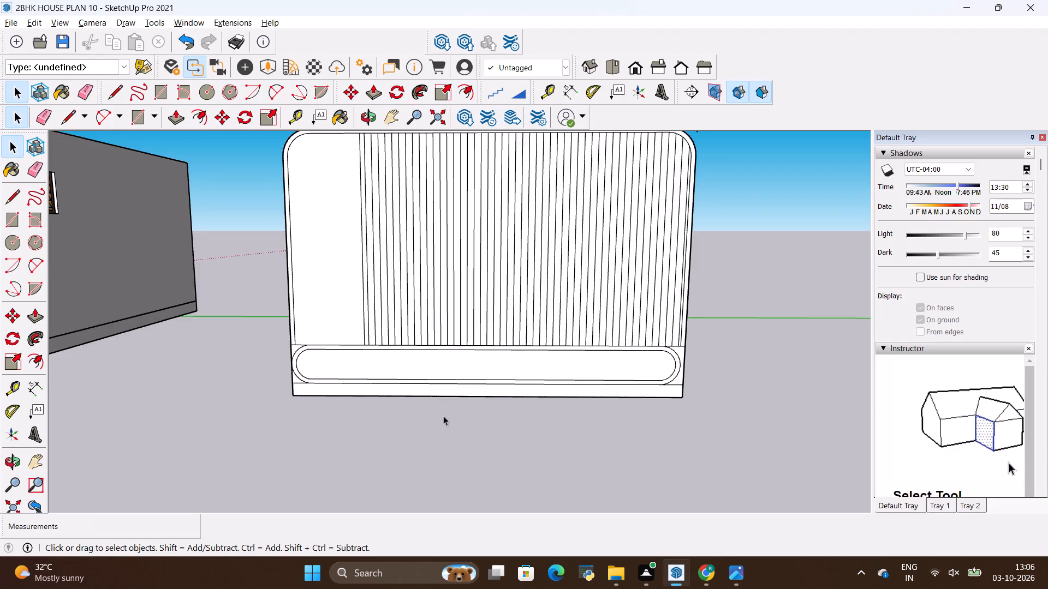
pyautogui.scroll(-3, 446, 418)
pyautogui.scroll(2, 595, 219)
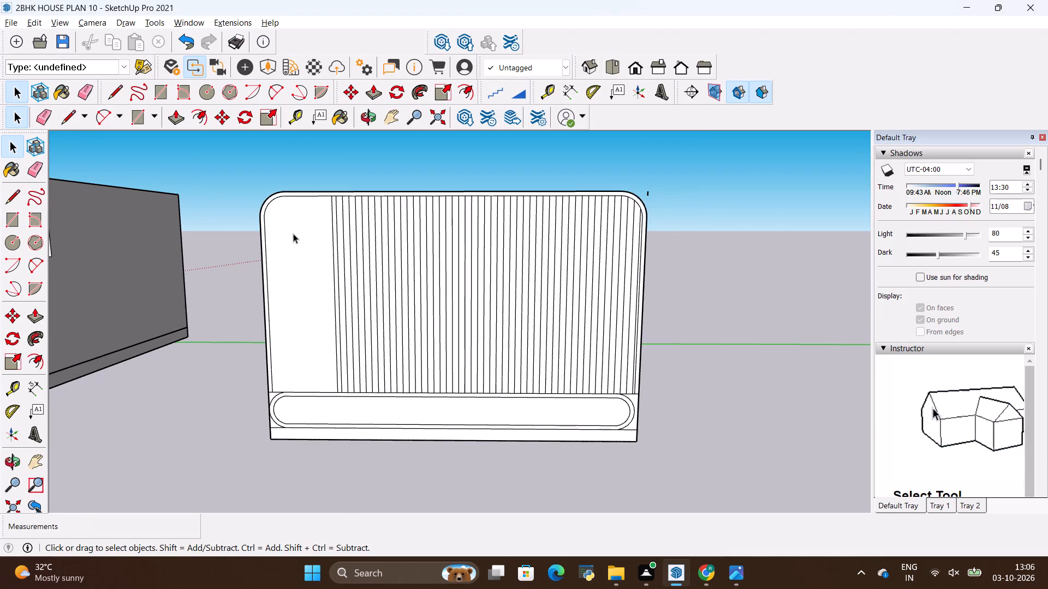
pyautogui.scroll(3, 290, 232)
pyautogui.scroll(-3, 418, 354)
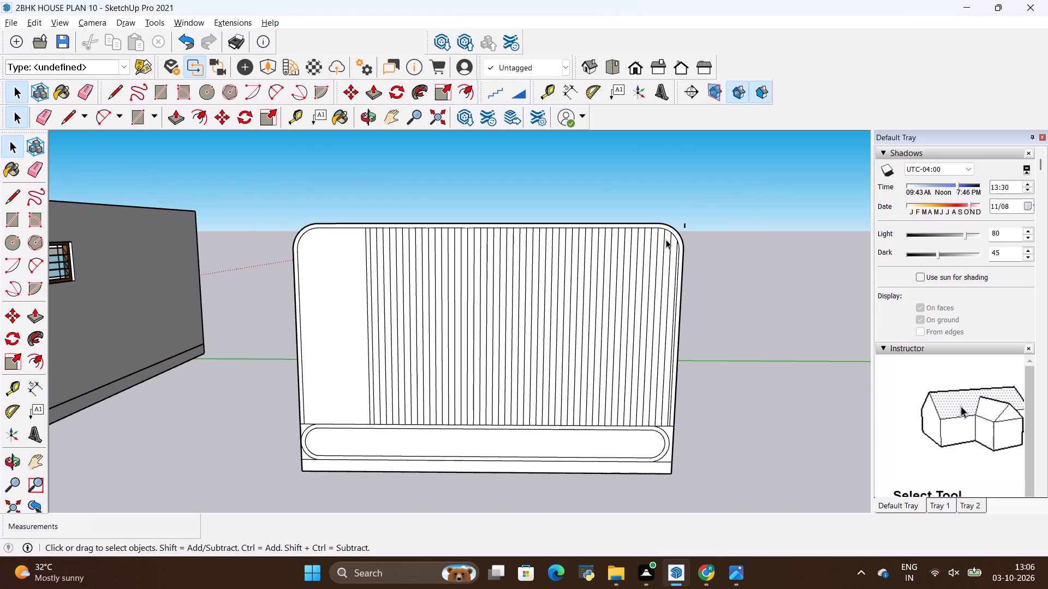
pyautogui.hotkey('alt', 'Tab')
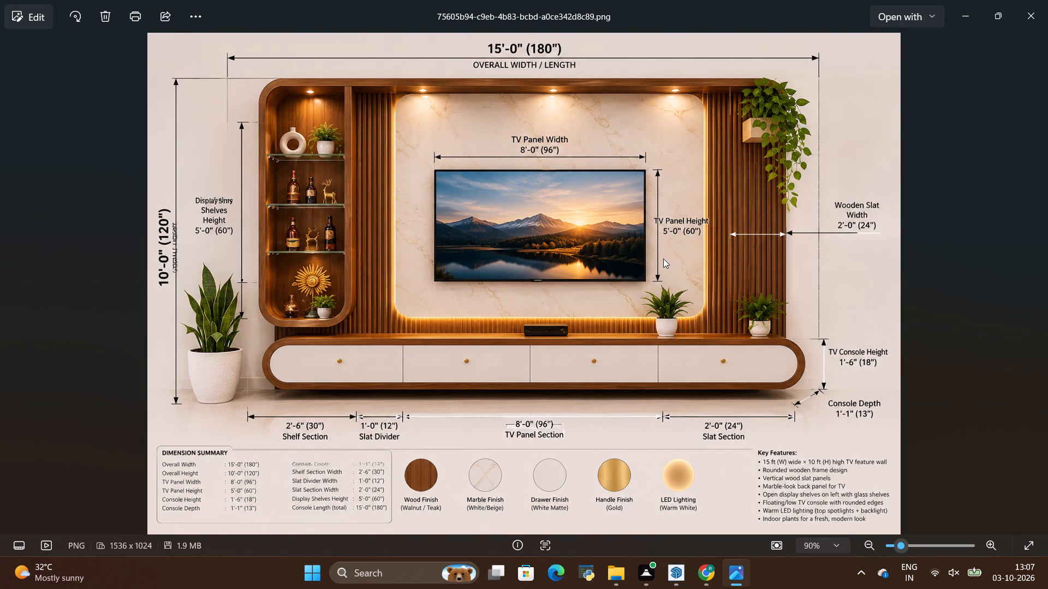
pyautogui.moveTo(878, 539); pyautogui.dragTo(904, 588)
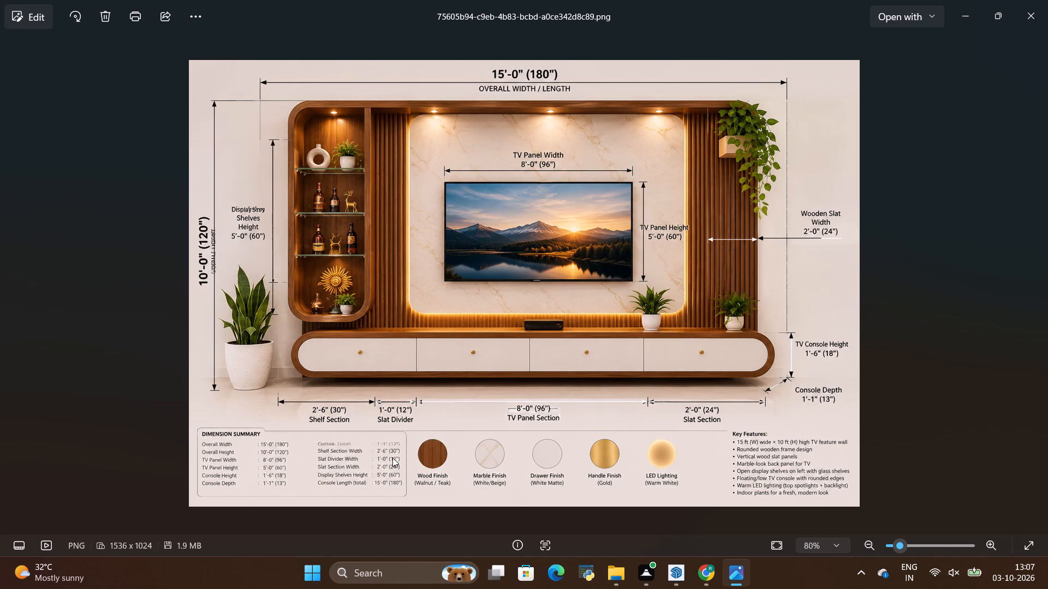
pyautogui.scroll(1, 422, 371)
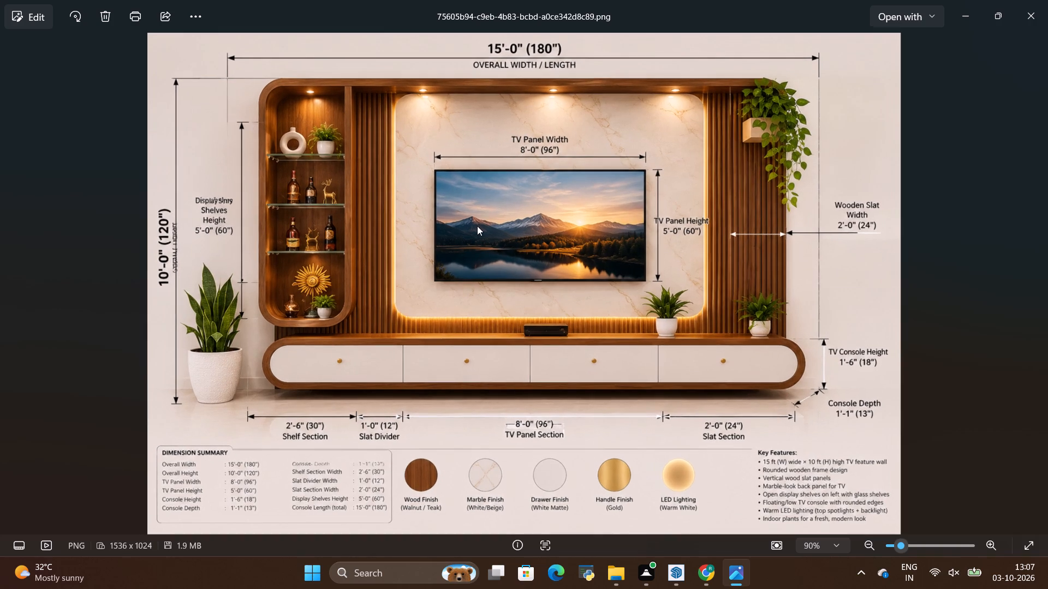
pyautogui.hotkey('alt', 'Tab')
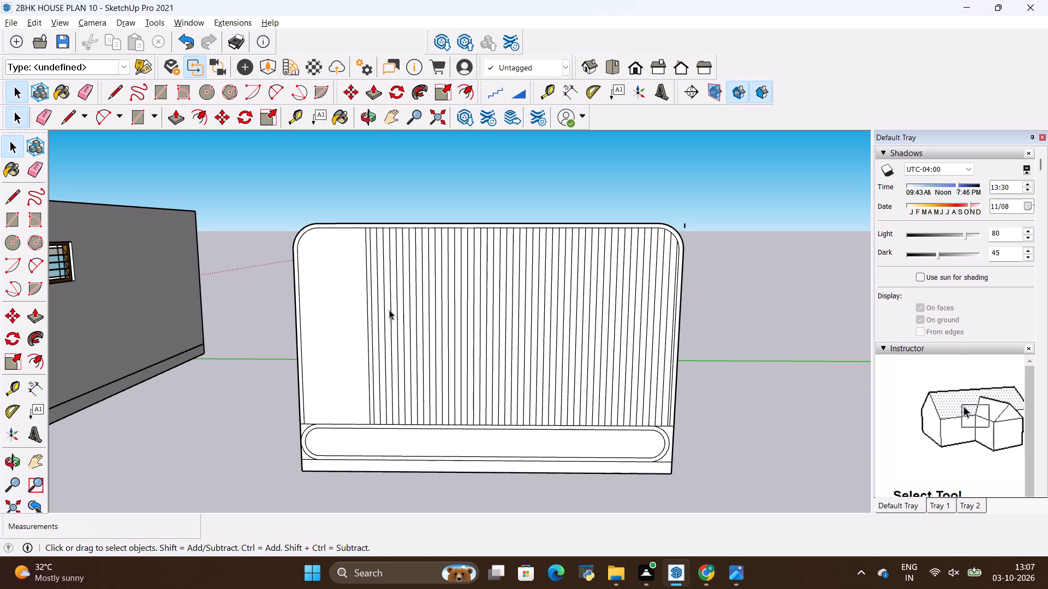
pyautogui.hotkey('alt', 'Tab')
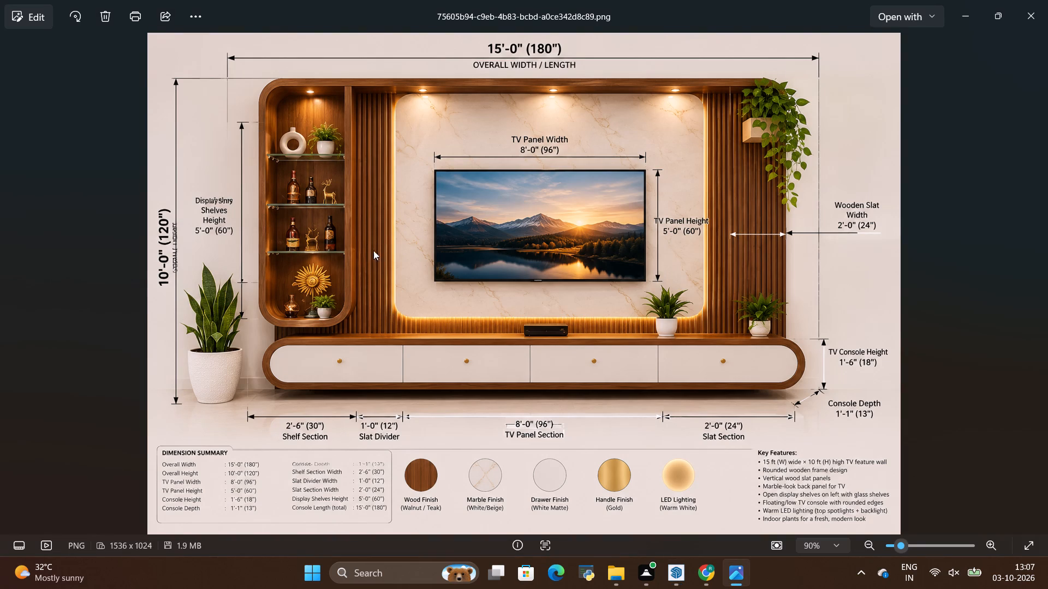
# Compare the shelf section at the panel's left side with the display shelves and console in the reference image.
pyautogui.hotkey('alt', 'Tab')
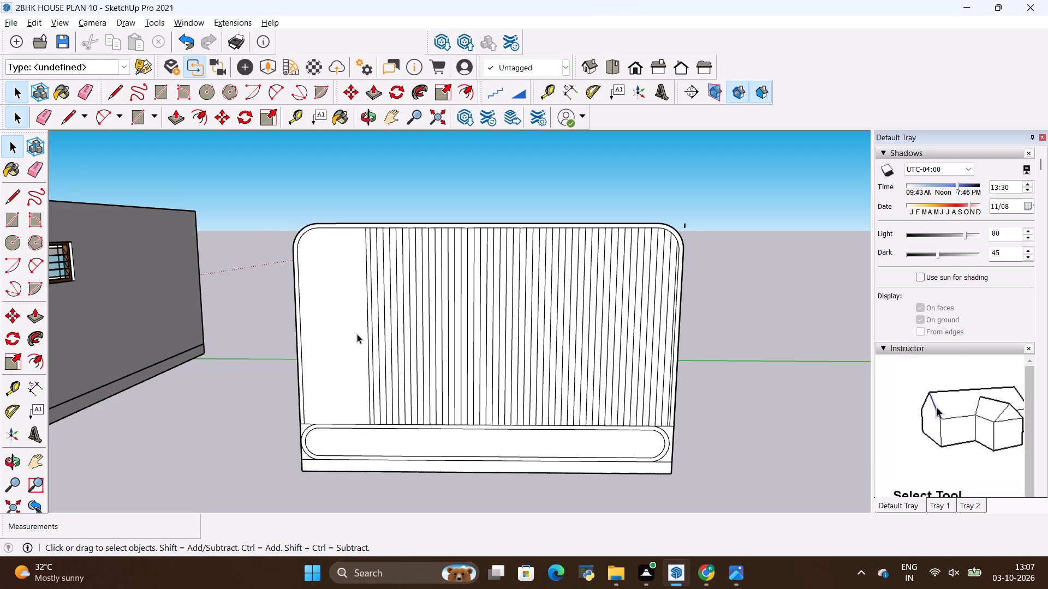
pyautogui.hotkey('alt', 'Tab')
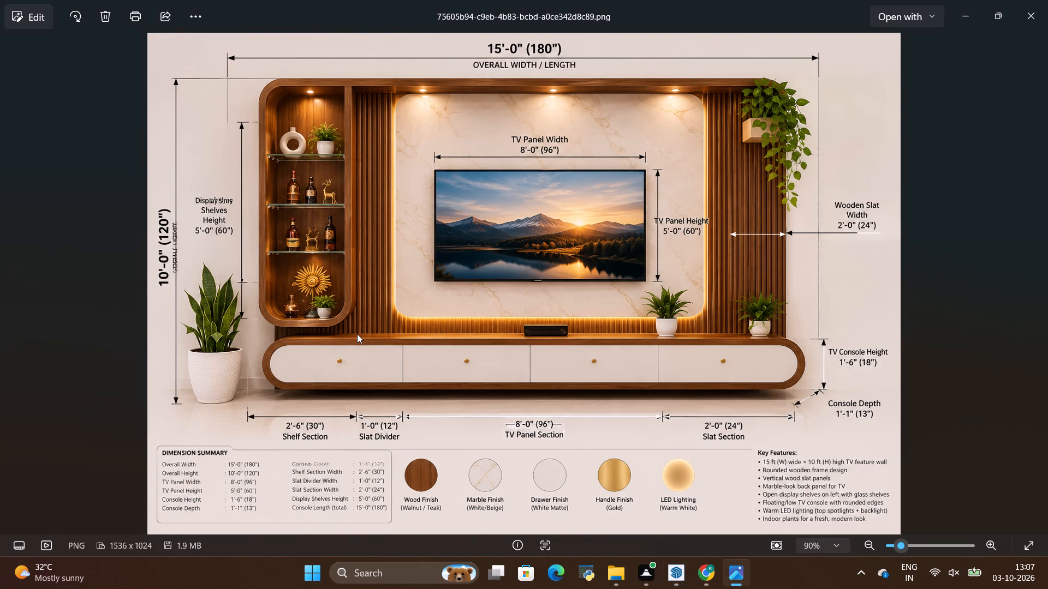
pyautogui.hotkey('alt', 'Tab')
pyautogui.hotkey('alt', 'Tab')
pyautogui.hotkey('alt', 'Tab')
pyautogui.moveTo(338, 428); pyautogui.dragTo(360, 396, button='middle')
pyautogui.scroll(4, 351, 371)
pyautogui.scroll(-4, 349, 372)
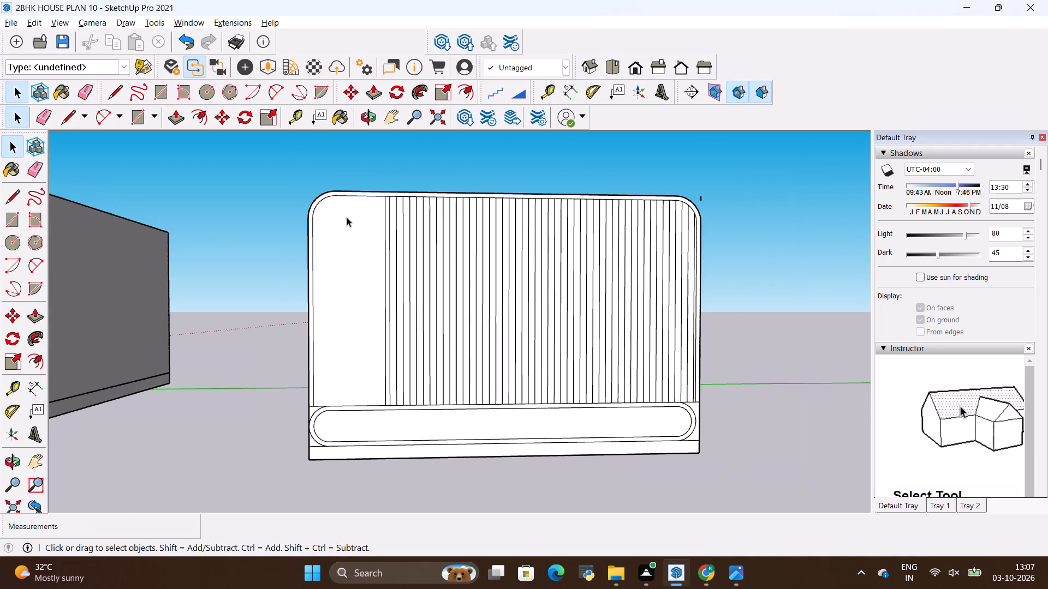
pyautogui.scroll(1, 348, 404)
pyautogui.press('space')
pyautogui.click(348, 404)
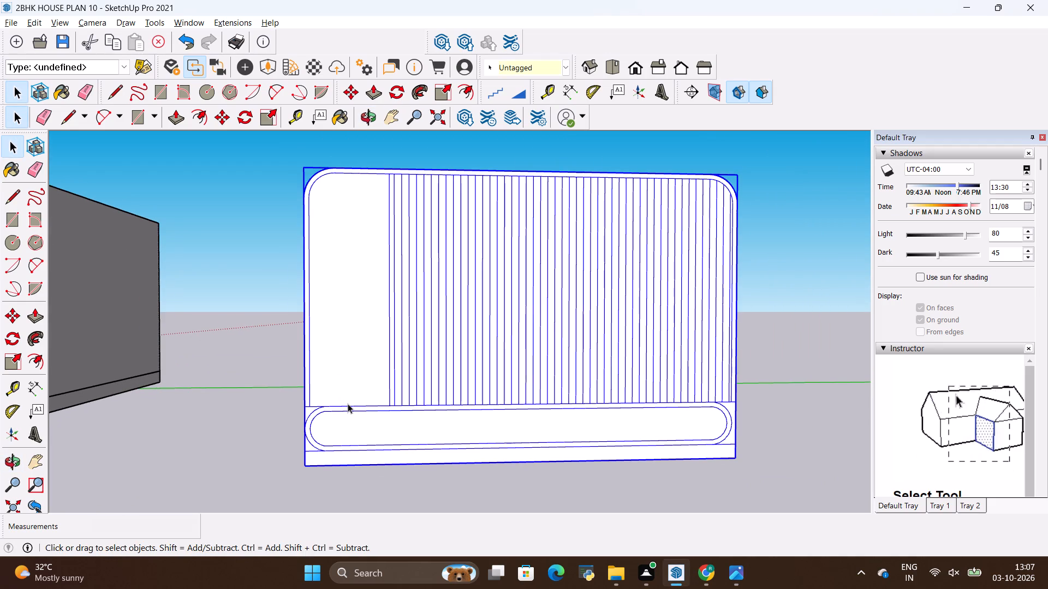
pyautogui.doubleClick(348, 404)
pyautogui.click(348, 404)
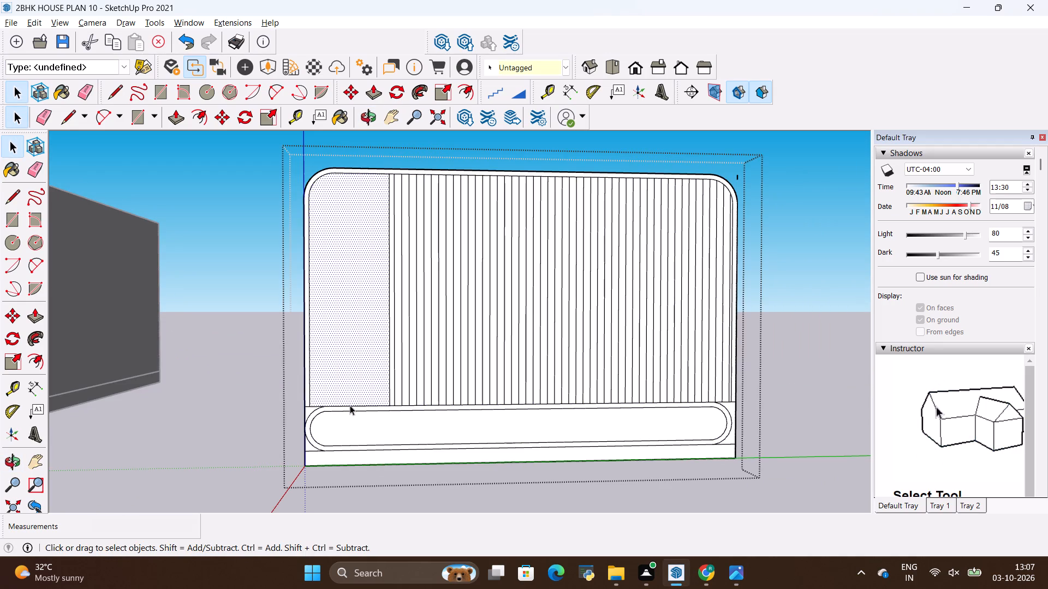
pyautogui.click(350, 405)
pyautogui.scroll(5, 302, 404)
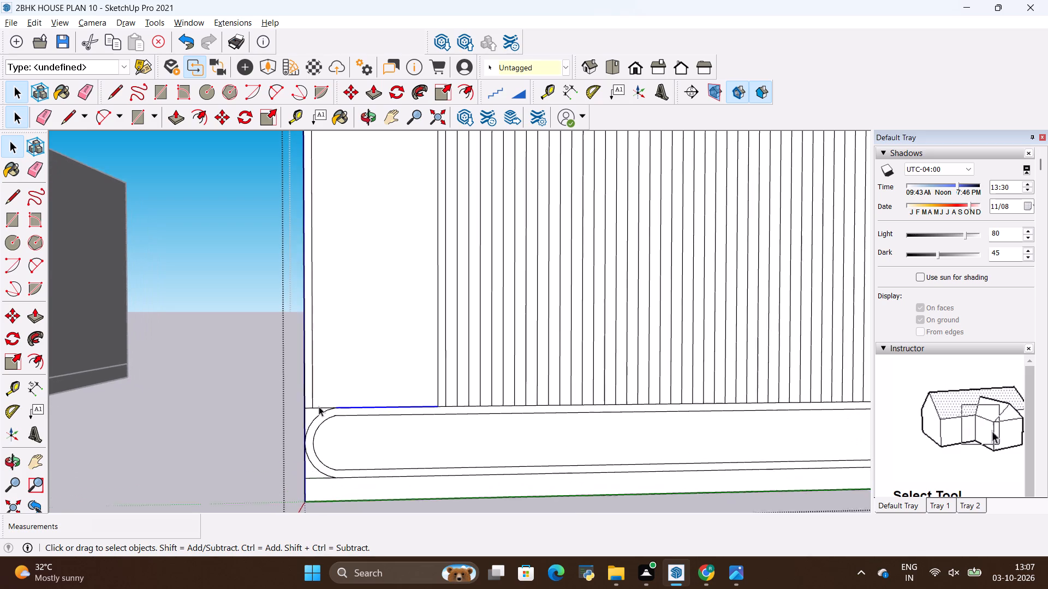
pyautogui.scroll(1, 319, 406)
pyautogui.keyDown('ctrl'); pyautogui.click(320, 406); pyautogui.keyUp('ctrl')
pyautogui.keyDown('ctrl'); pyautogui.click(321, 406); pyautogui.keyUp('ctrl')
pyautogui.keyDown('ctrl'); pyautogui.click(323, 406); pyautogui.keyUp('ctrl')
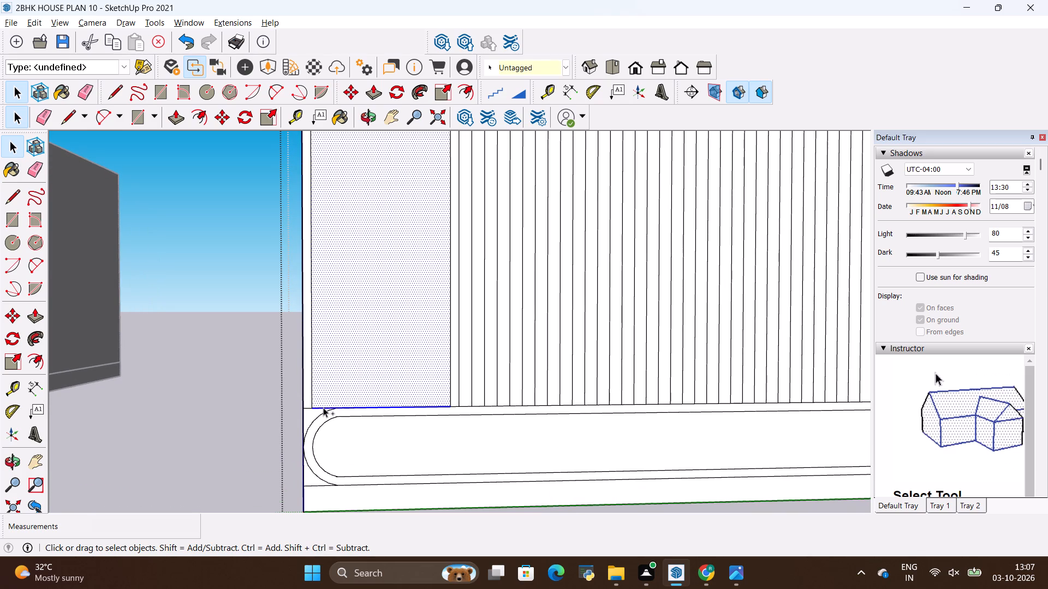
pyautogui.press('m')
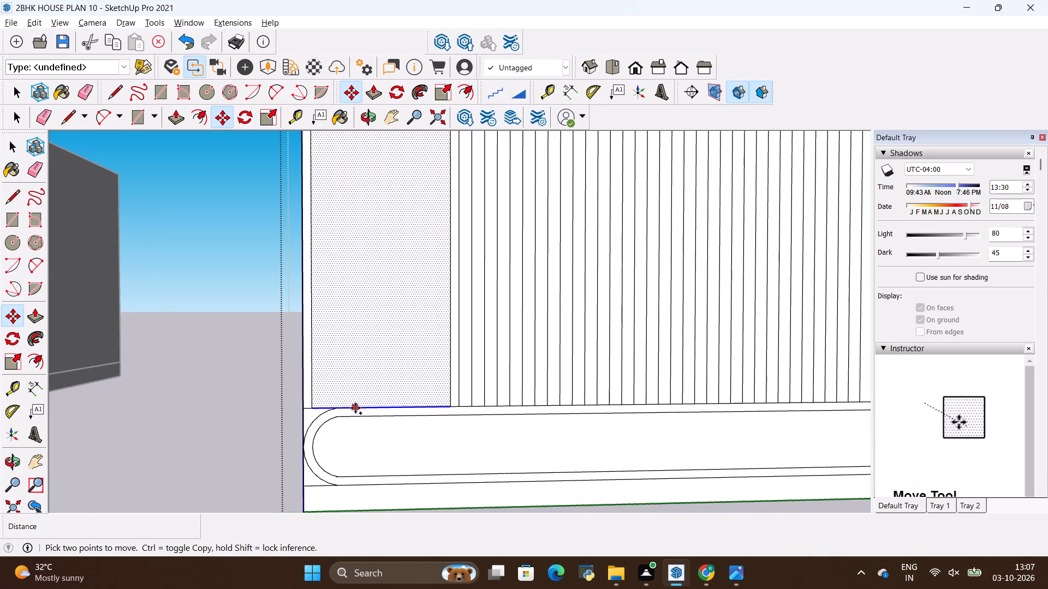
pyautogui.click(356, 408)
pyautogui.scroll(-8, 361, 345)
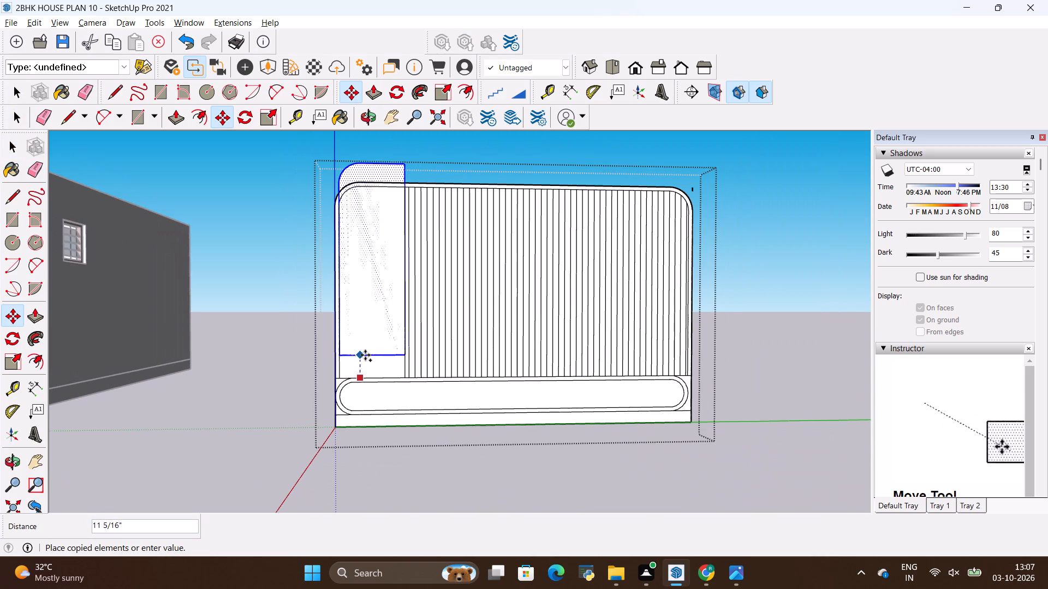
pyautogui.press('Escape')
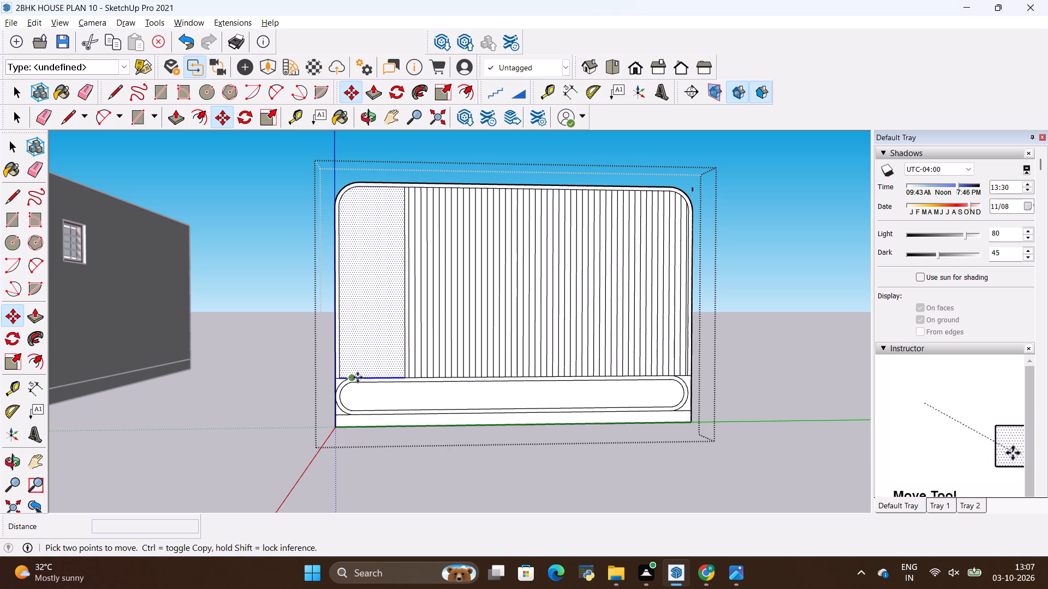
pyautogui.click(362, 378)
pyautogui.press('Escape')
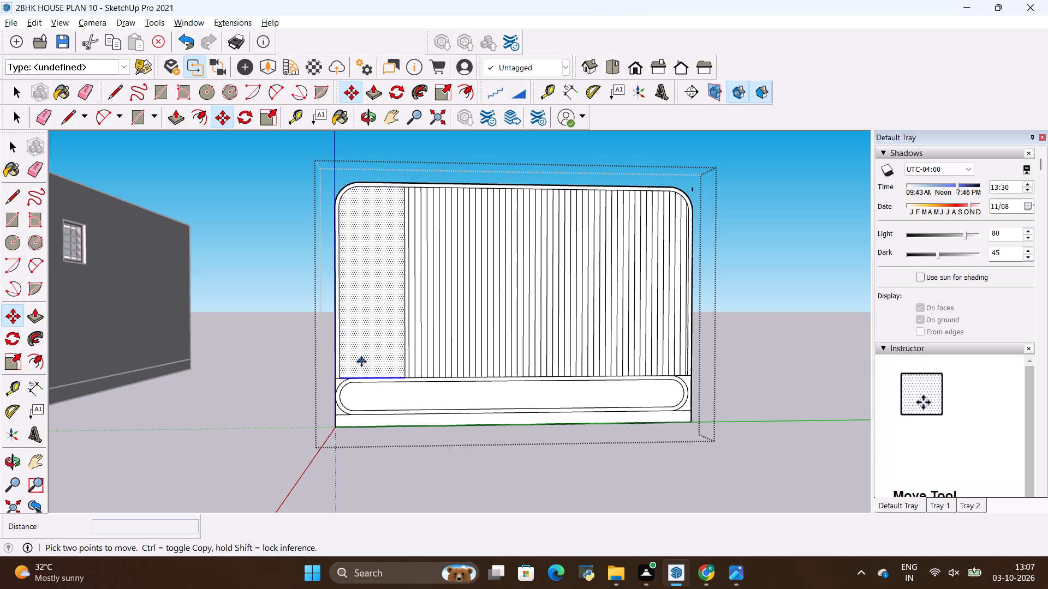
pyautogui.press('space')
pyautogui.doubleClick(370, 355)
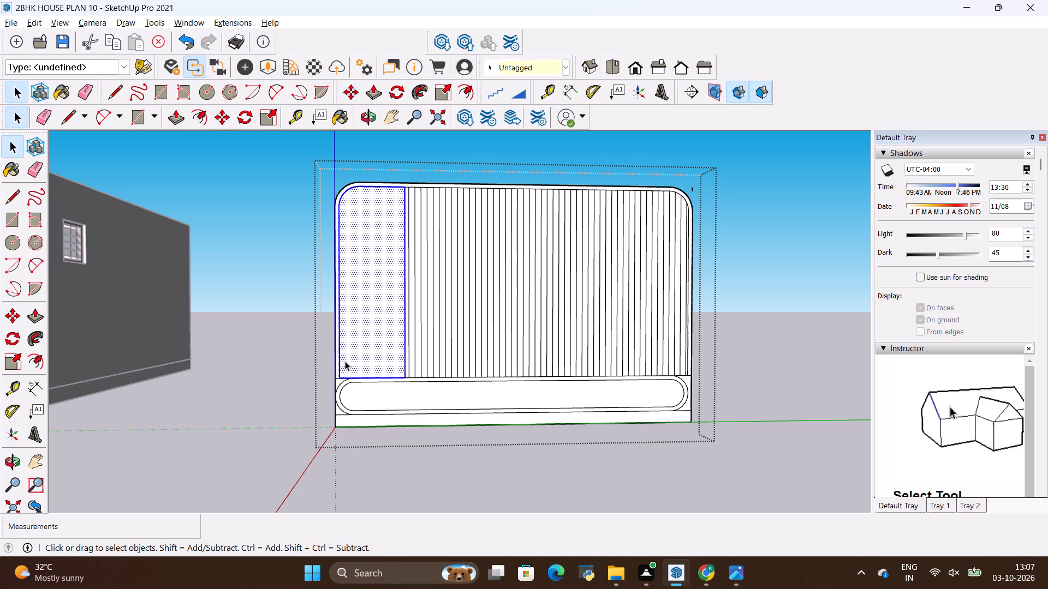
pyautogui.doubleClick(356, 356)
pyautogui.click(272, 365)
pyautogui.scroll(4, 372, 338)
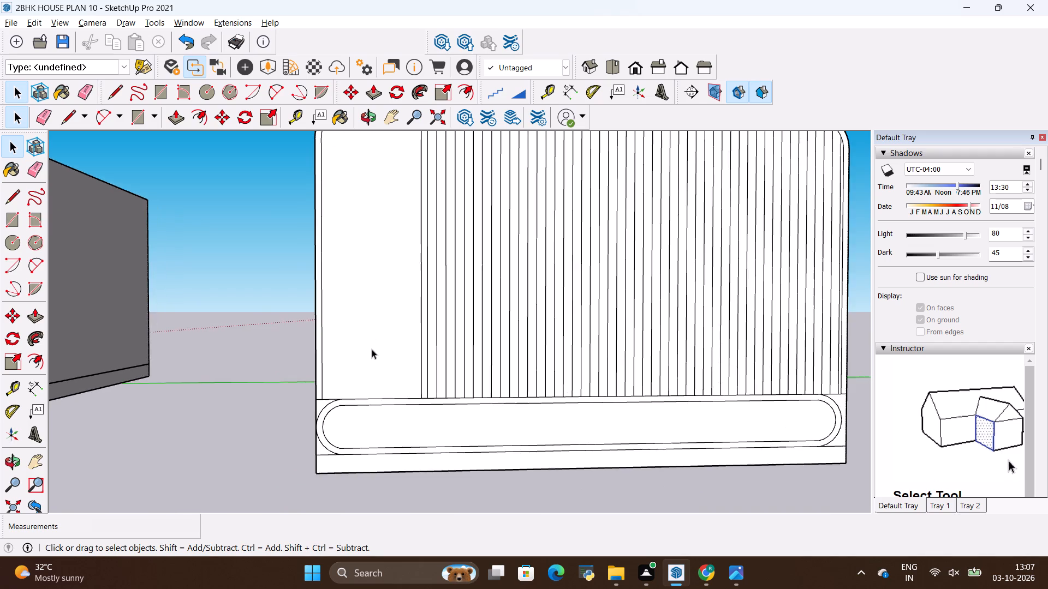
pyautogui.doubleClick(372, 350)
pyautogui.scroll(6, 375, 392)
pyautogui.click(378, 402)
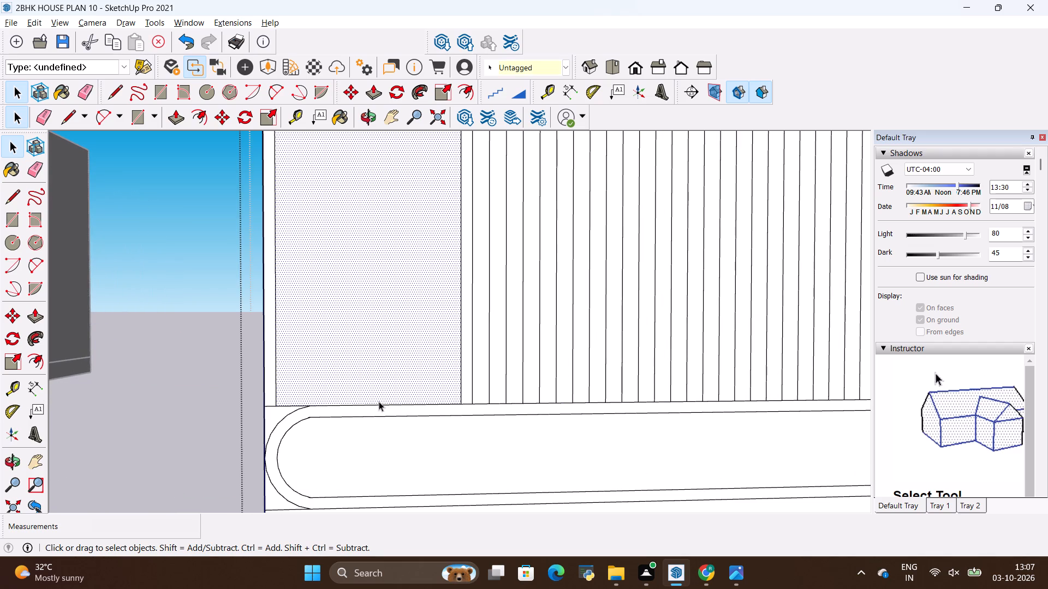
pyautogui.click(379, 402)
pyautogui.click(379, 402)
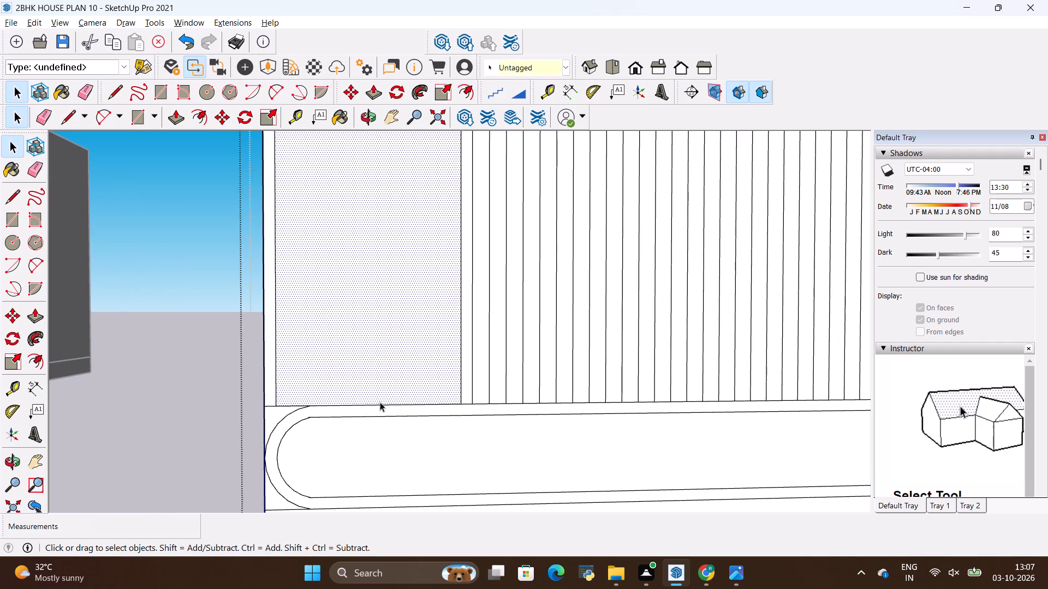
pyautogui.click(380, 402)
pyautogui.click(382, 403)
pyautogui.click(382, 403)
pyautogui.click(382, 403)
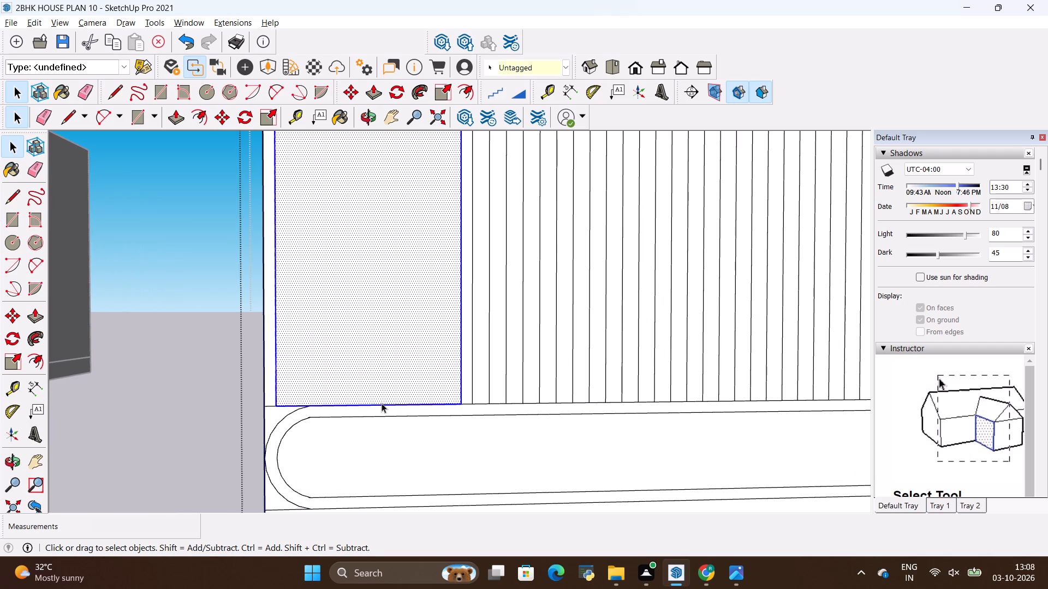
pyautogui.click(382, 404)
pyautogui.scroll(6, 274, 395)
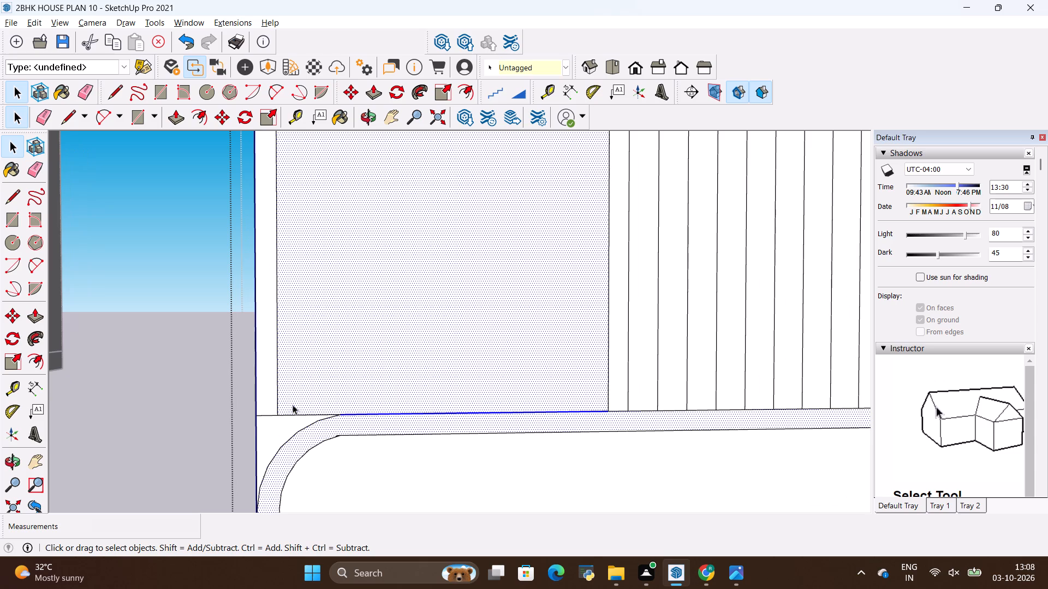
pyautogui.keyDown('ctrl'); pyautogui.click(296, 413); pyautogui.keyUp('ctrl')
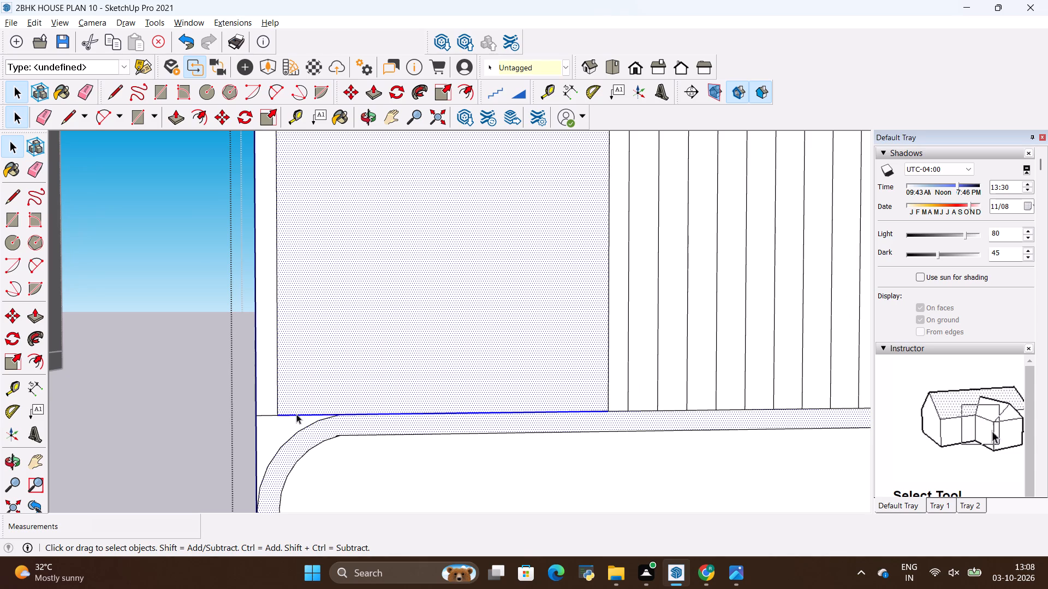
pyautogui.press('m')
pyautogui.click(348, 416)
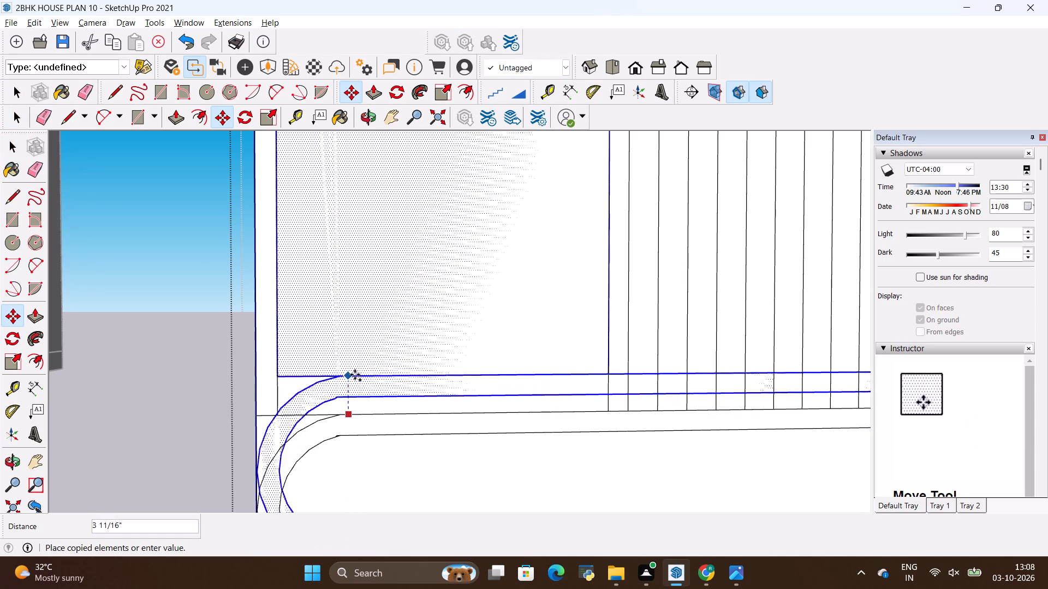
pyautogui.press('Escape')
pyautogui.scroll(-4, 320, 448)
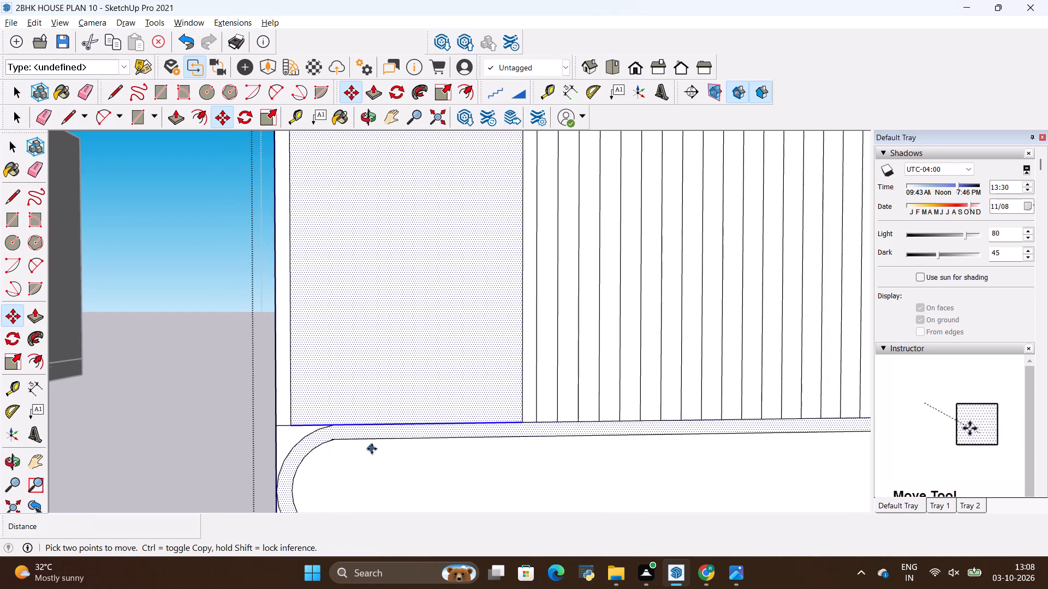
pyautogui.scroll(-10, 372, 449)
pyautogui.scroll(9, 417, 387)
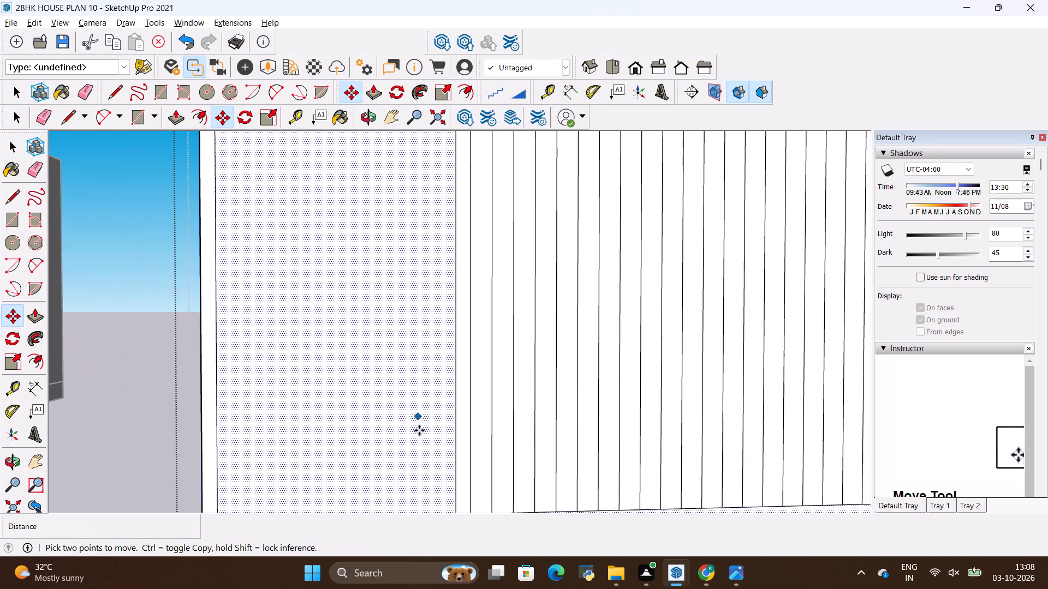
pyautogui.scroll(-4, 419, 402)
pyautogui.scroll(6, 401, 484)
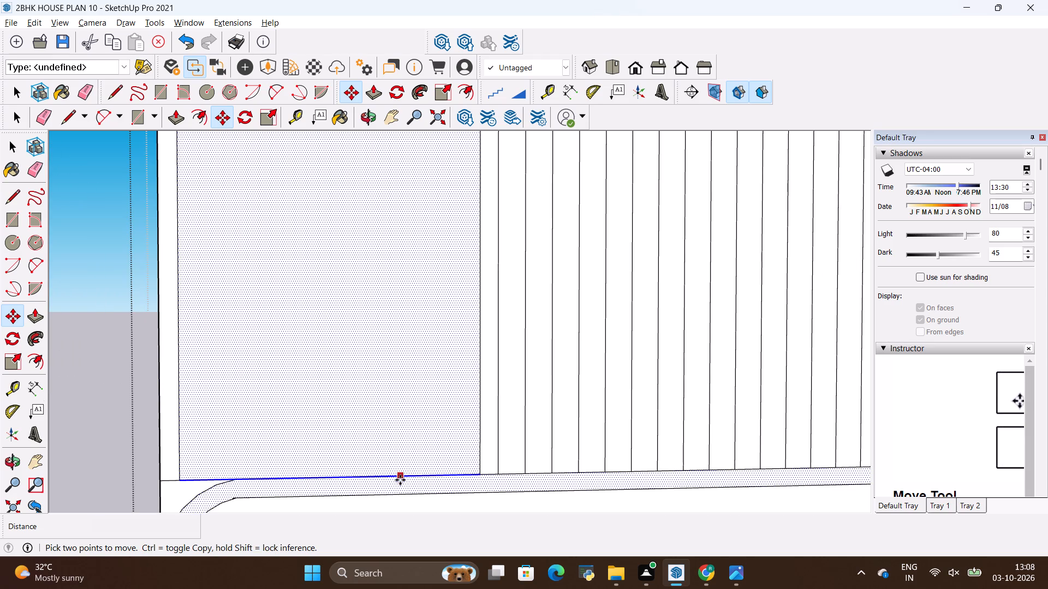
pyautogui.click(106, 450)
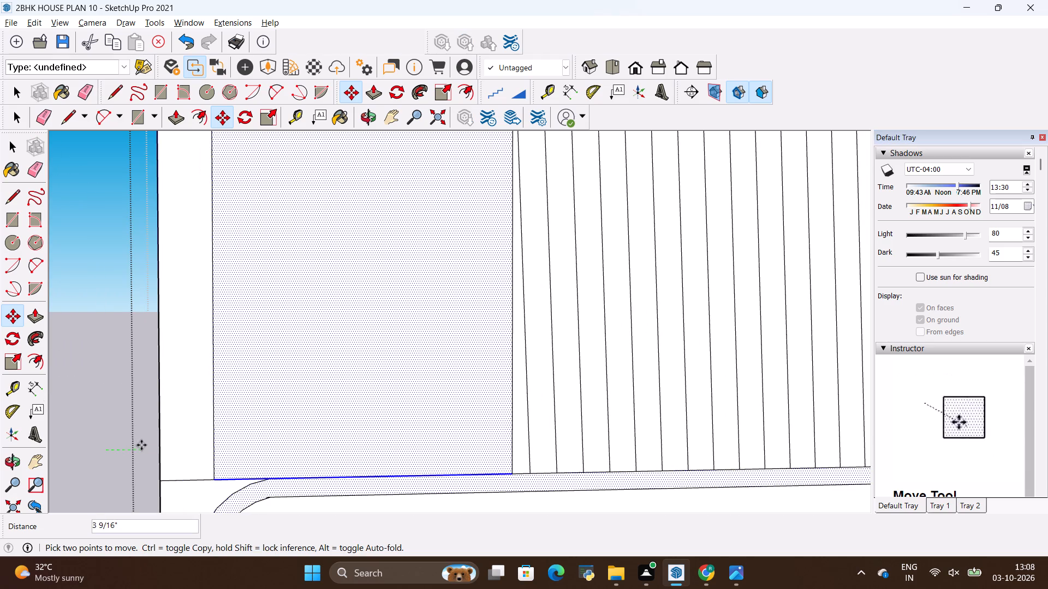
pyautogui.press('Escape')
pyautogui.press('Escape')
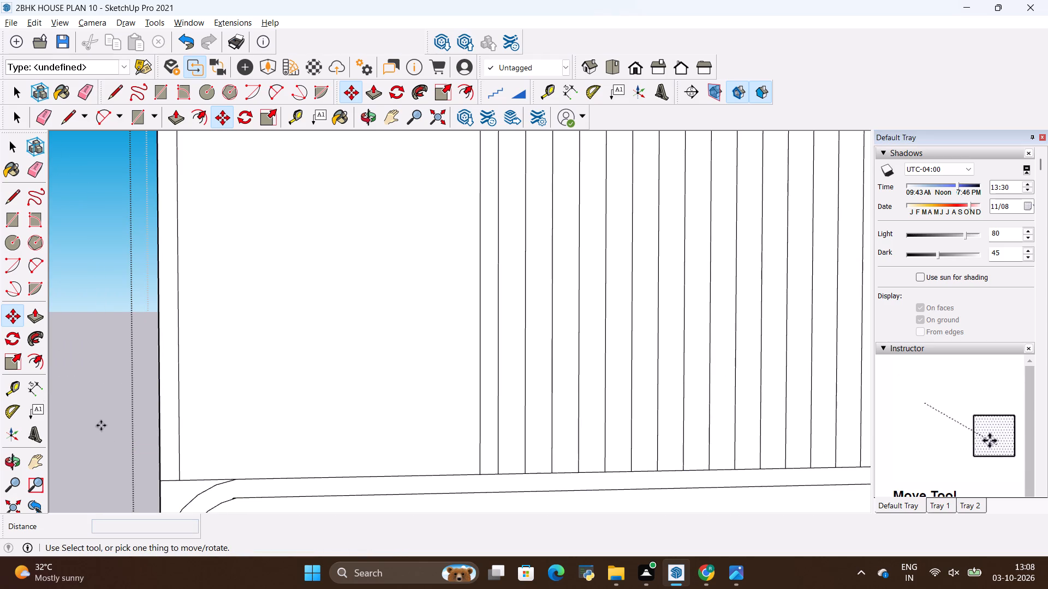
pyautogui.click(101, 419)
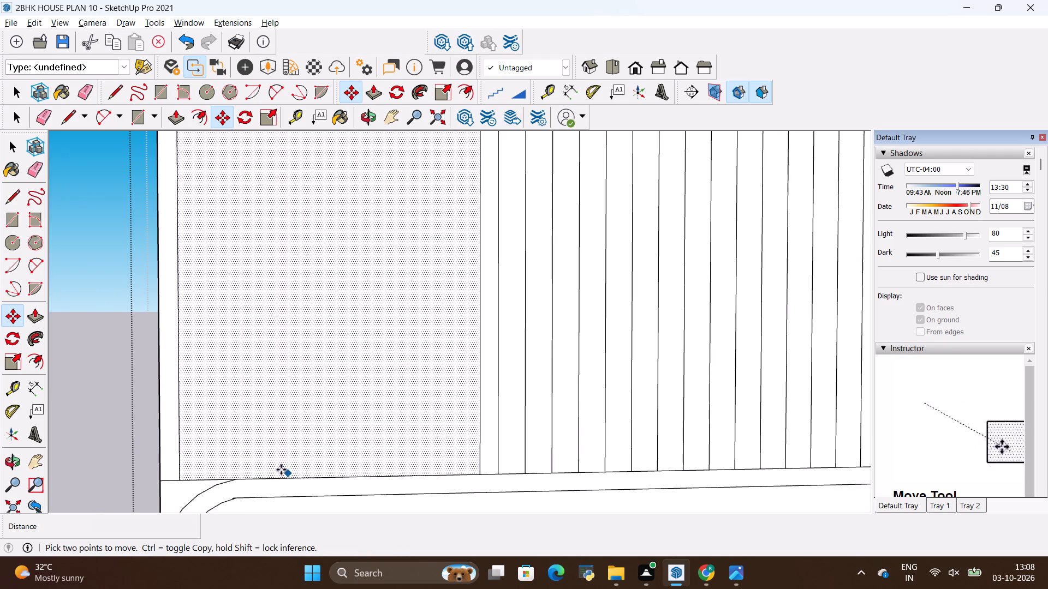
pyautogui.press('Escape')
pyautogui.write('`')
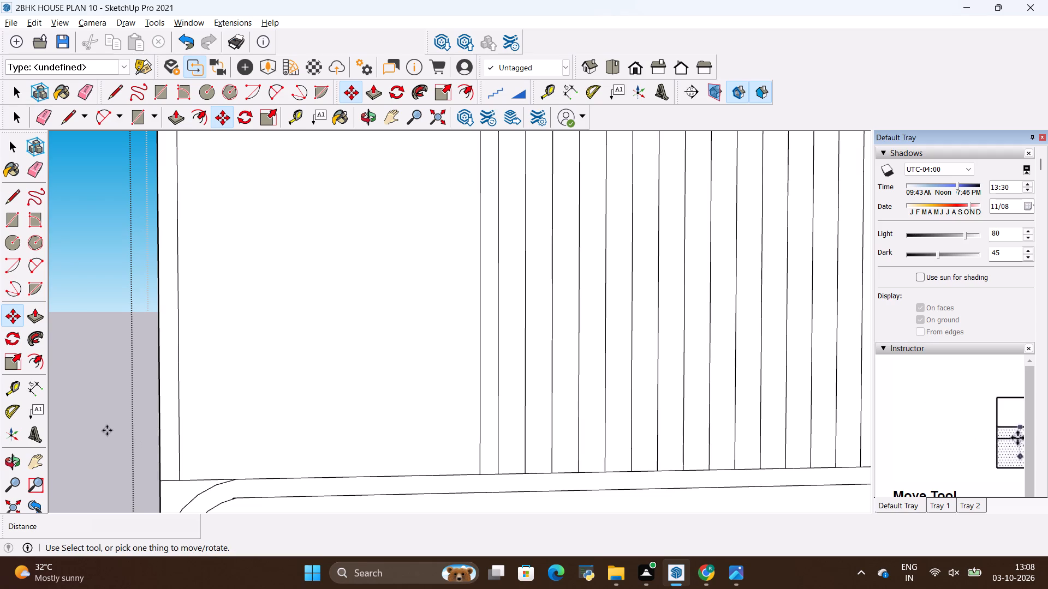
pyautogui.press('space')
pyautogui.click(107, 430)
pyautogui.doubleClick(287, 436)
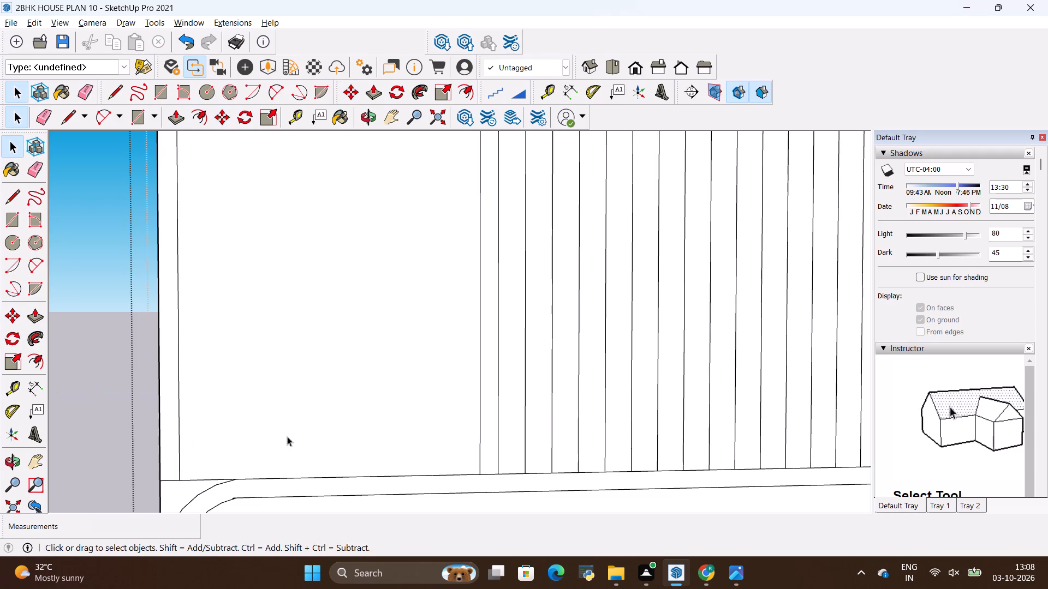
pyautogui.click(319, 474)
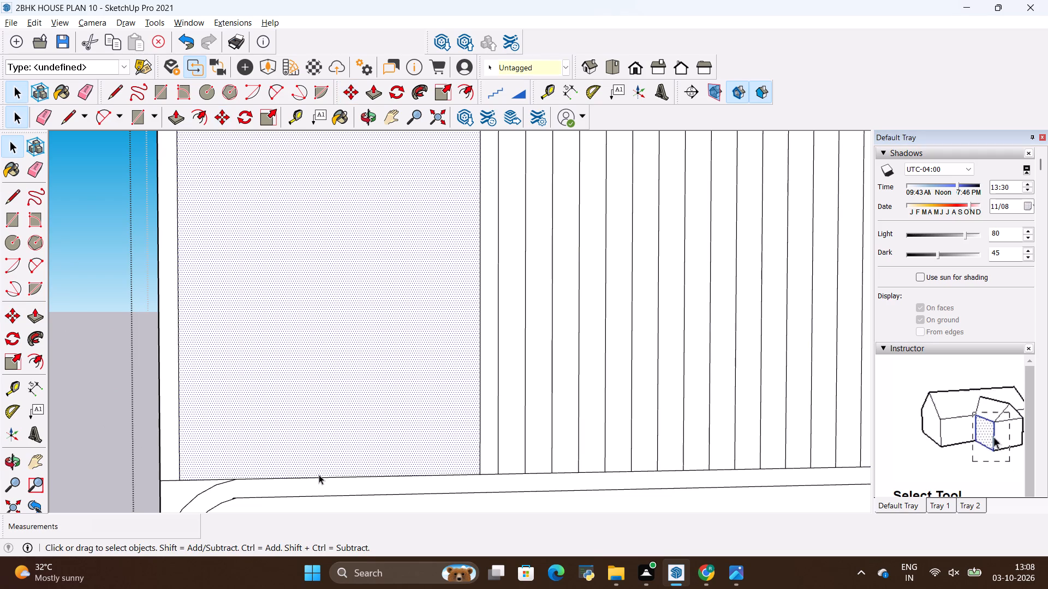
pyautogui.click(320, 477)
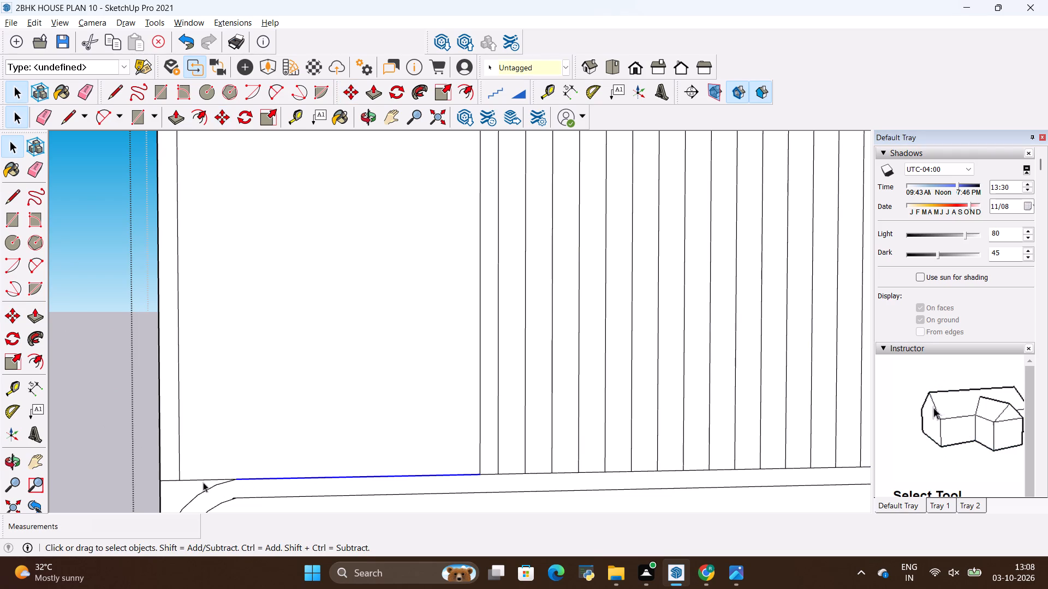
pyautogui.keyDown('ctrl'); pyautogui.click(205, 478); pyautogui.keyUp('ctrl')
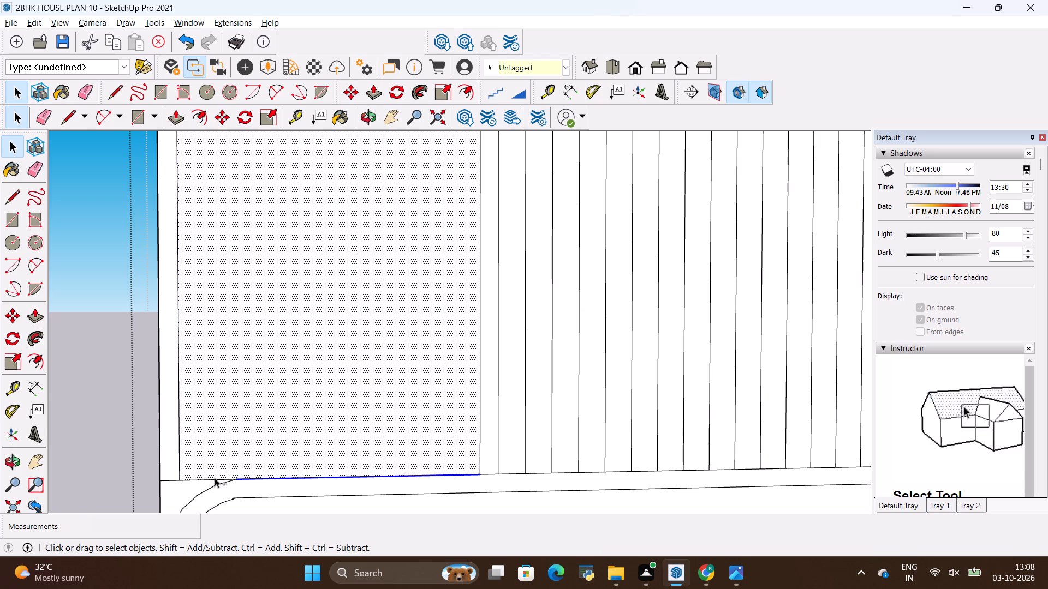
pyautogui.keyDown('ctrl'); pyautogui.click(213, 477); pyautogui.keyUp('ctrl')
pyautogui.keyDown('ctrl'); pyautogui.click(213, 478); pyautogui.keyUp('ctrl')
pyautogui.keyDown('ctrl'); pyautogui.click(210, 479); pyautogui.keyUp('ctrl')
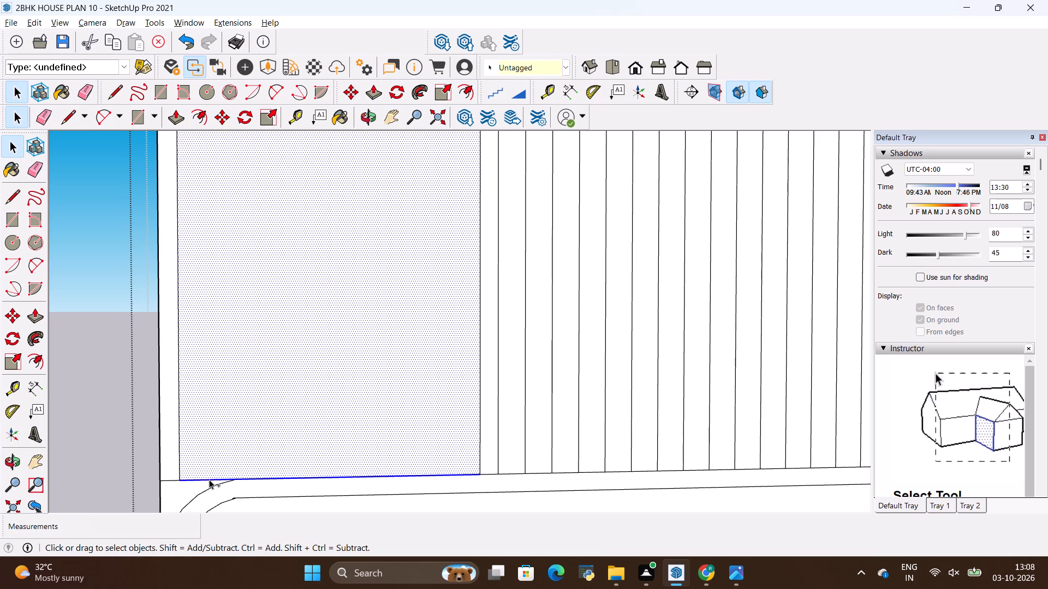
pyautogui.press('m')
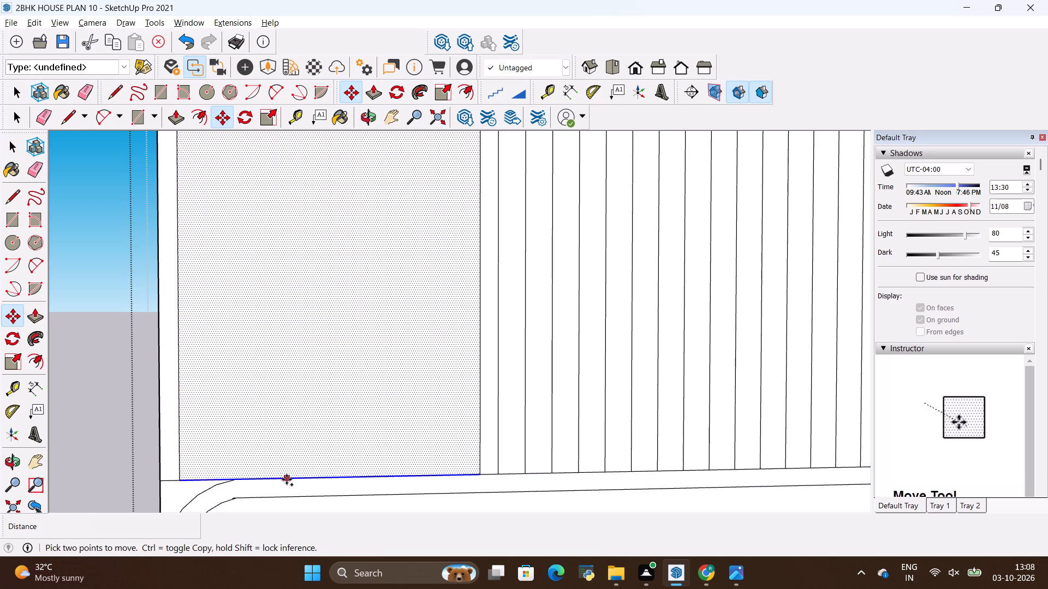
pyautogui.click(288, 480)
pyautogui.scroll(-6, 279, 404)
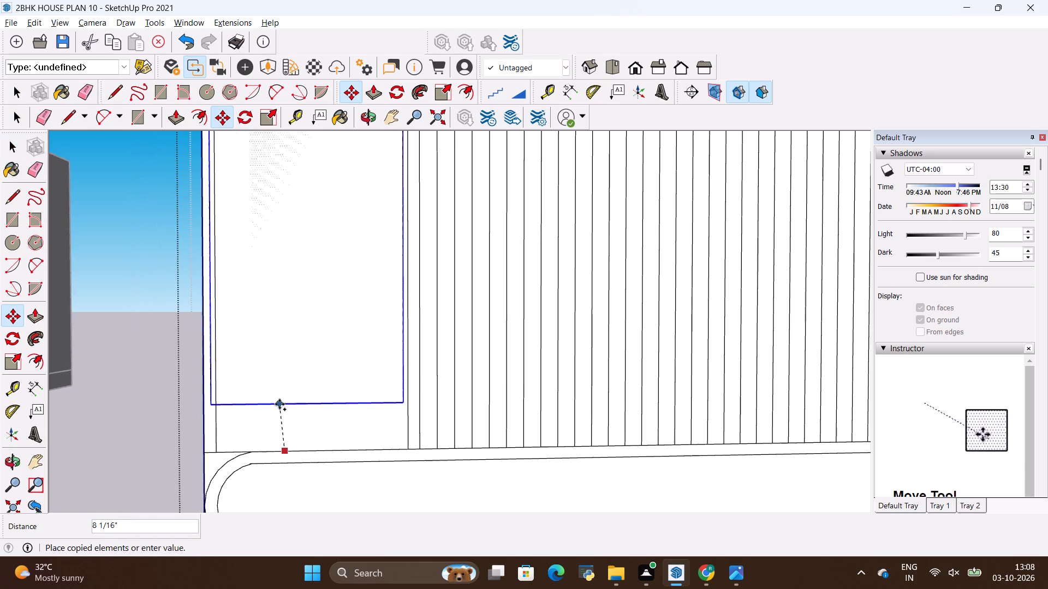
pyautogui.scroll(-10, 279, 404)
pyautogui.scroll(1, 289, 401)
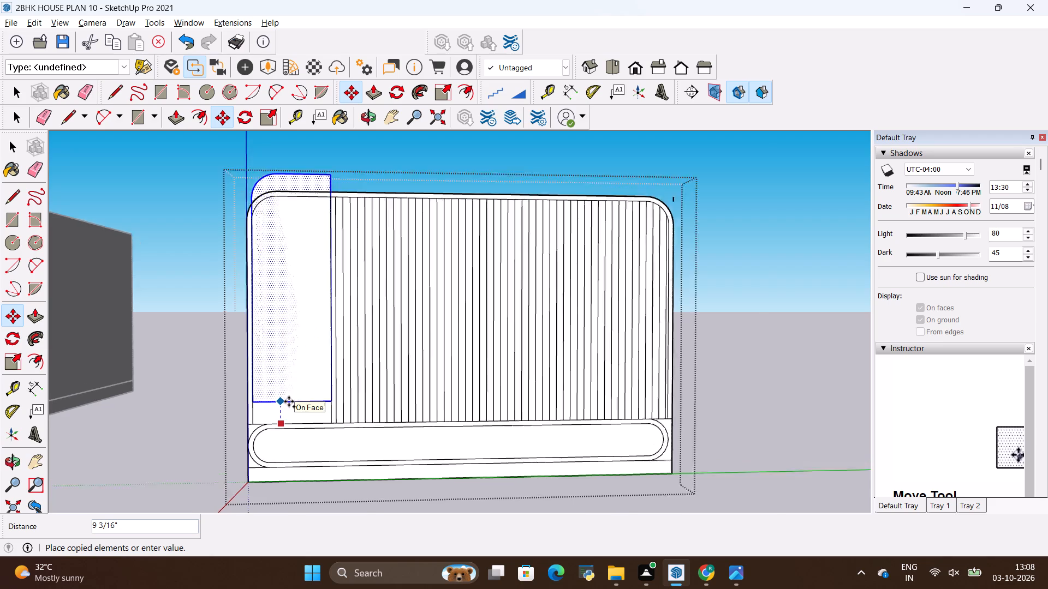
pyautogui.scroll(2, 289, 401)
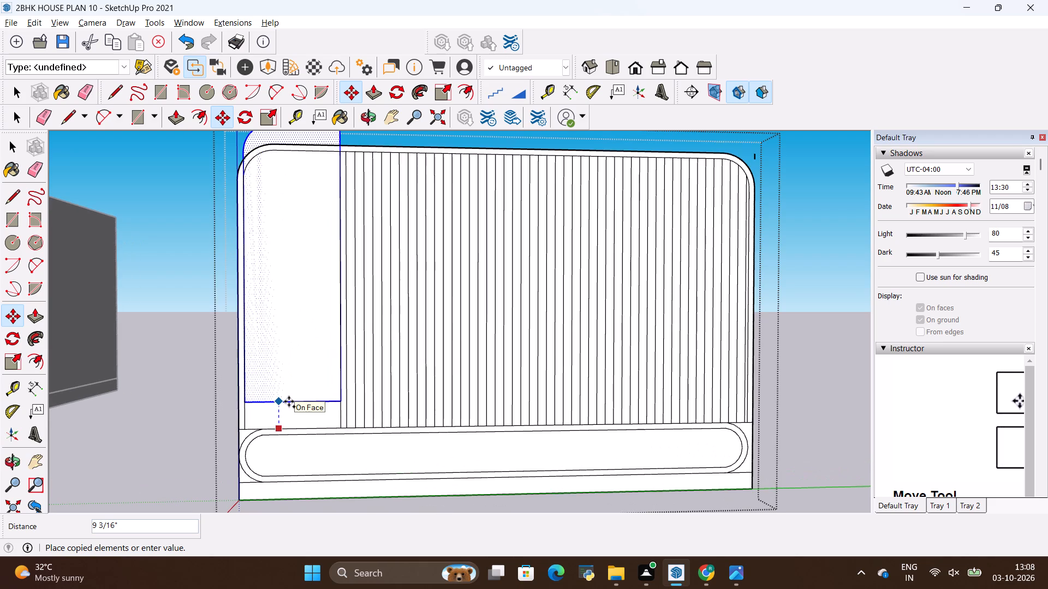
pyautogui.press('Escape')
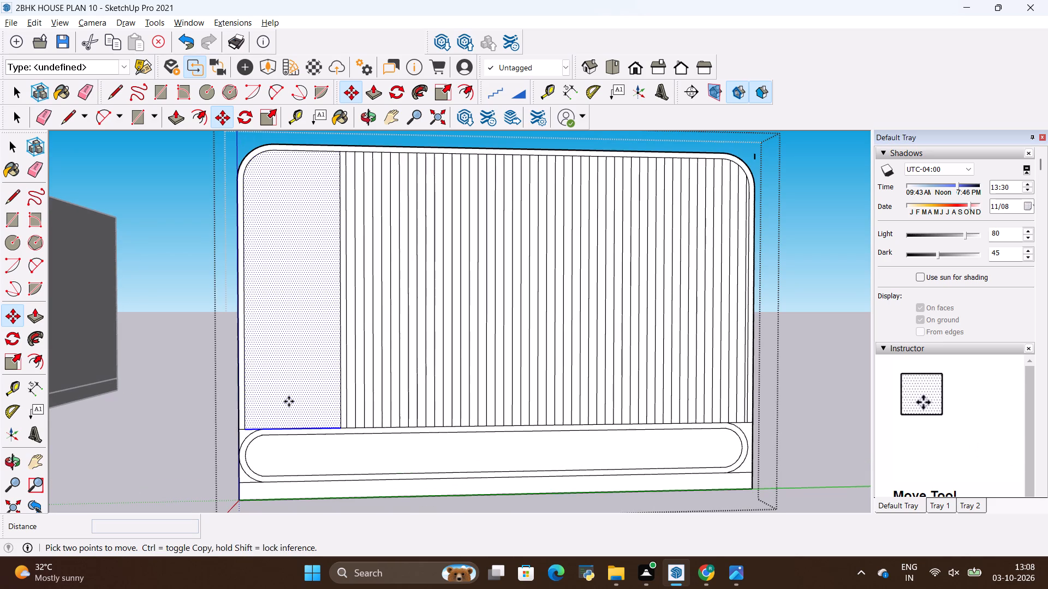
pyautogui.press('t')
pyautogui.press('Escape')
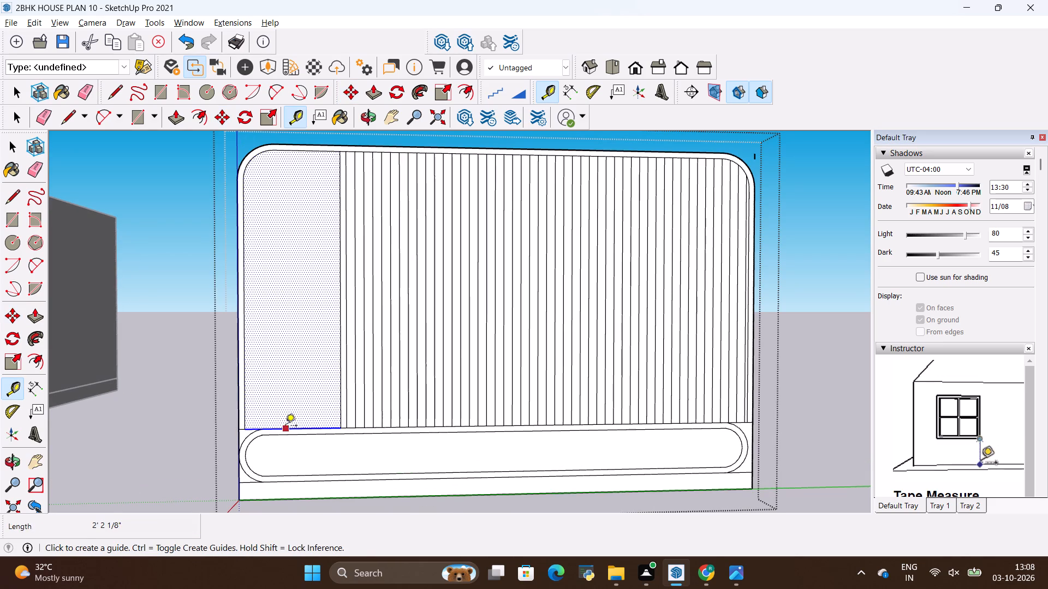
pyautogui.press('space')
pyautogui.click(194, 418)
# Reopen the panel group and place a horizontal guide 1' above the bottom edge of the blank shelf section.
pyautogui.scroll(3, 272, 425)
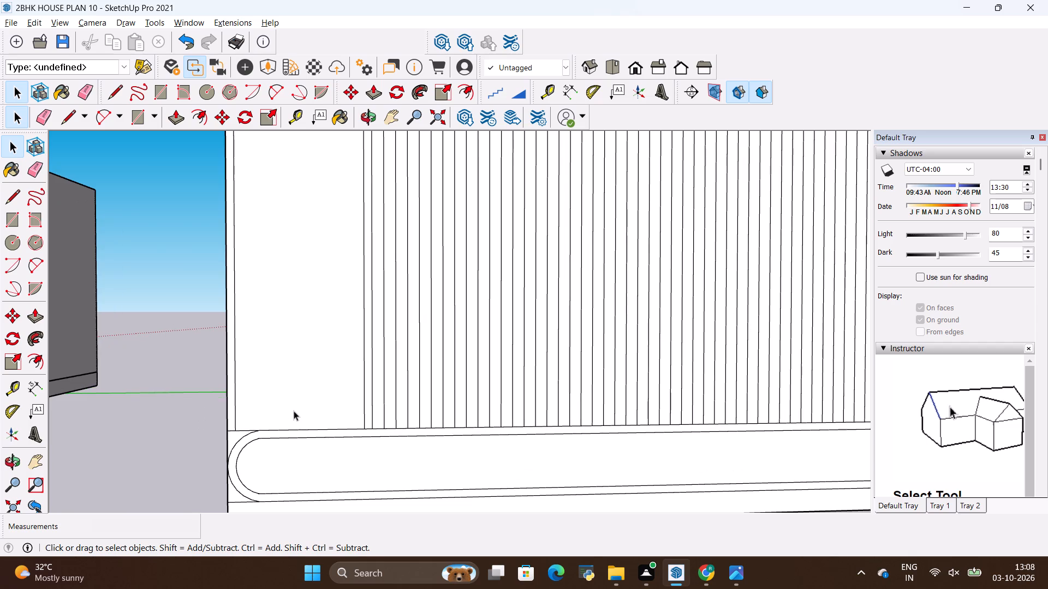
pyautogui.doubleClick(294, 410)
pyautogui.press('t')
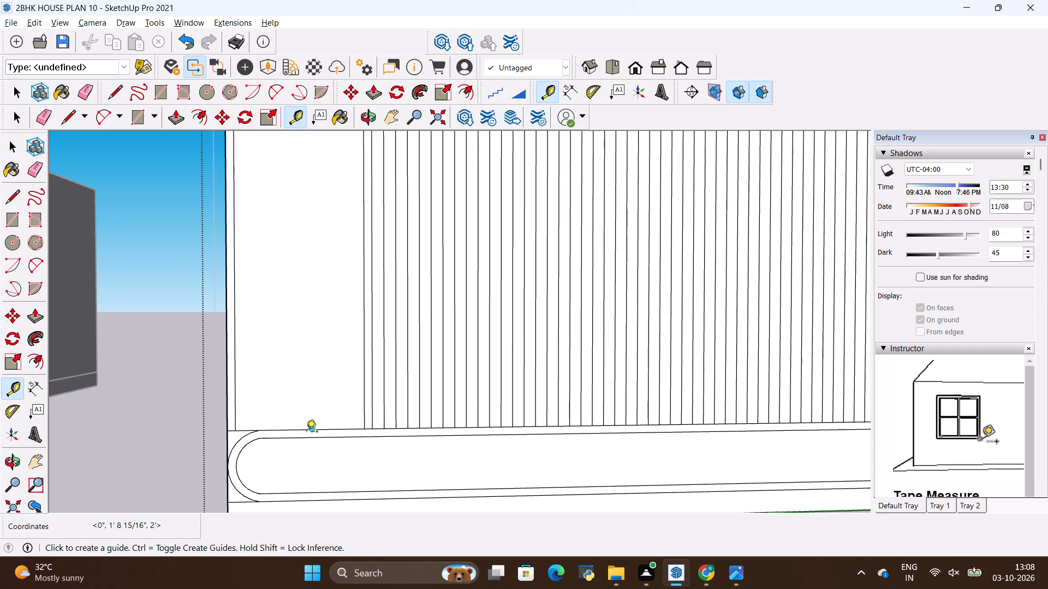
pyautogui.click(306, 430)
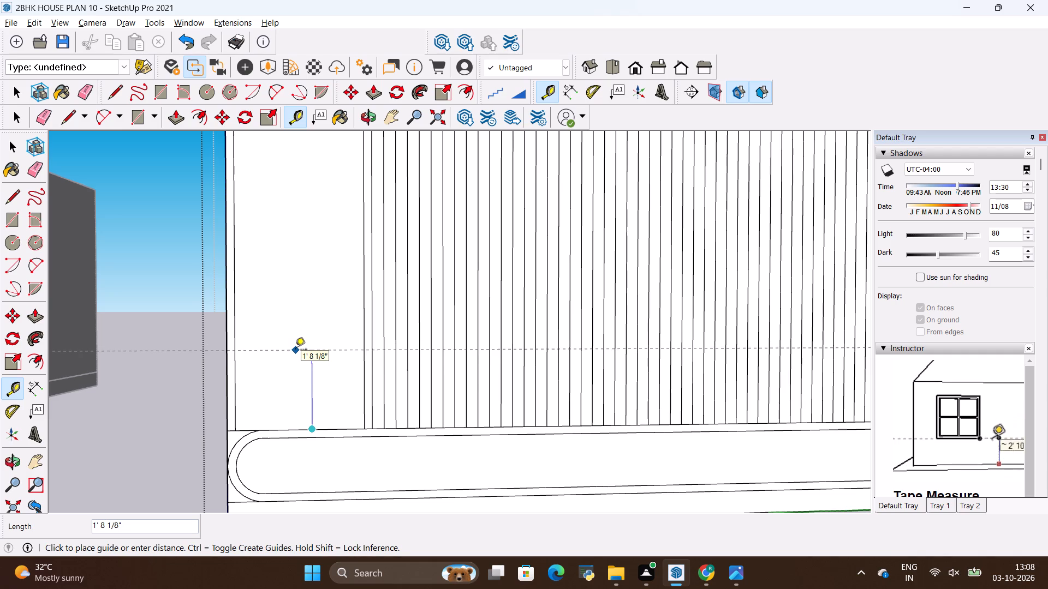
pyautogui.scroll(-4, 289, 366)
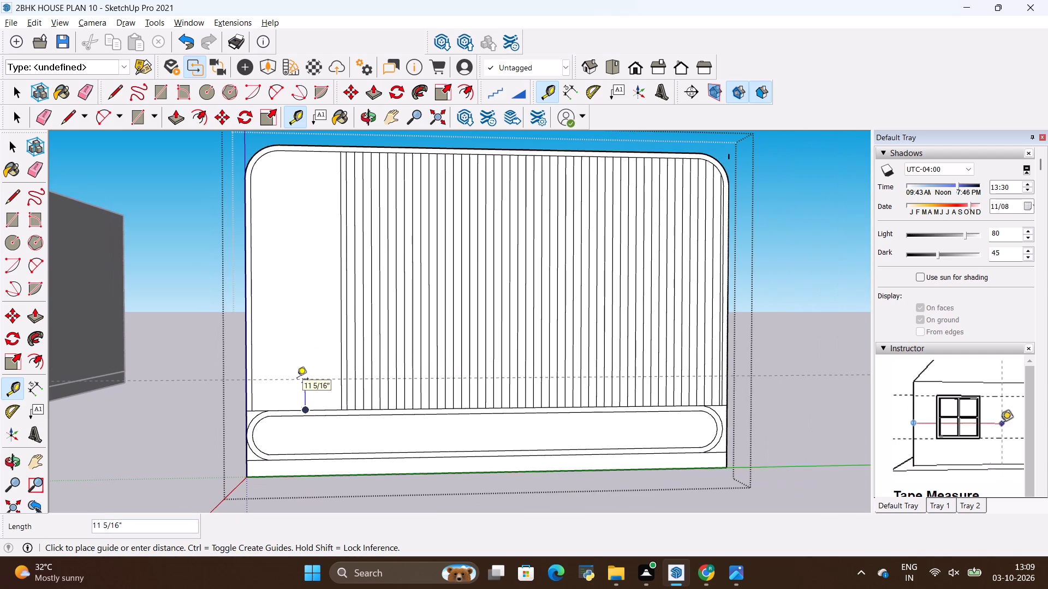
pyautogui.press('BackSpace')
pyautogui.write("1'")
pyautogui.press('Return')
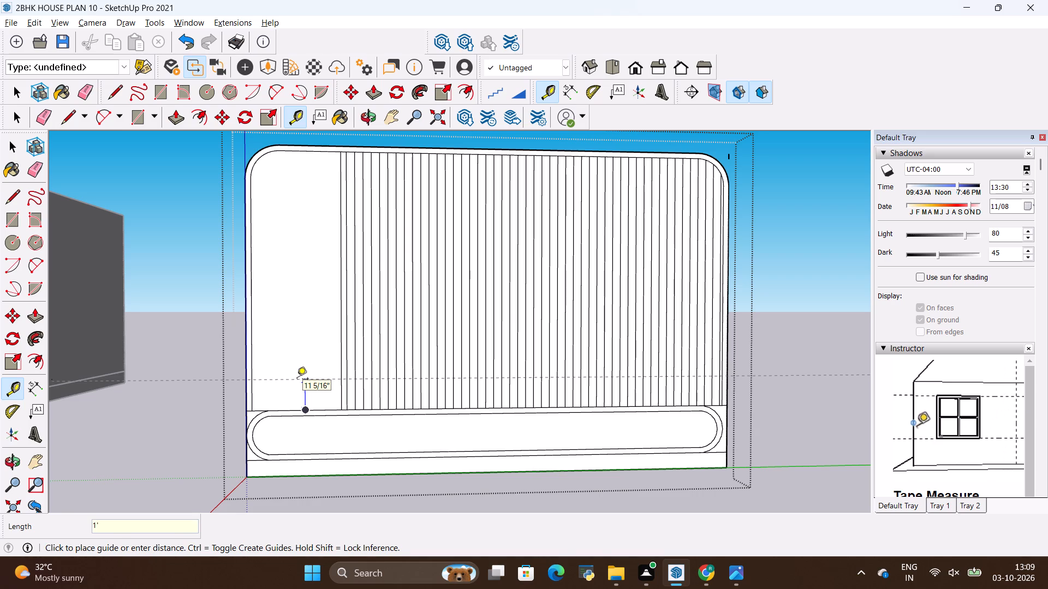
pyautogui.press('Escape')
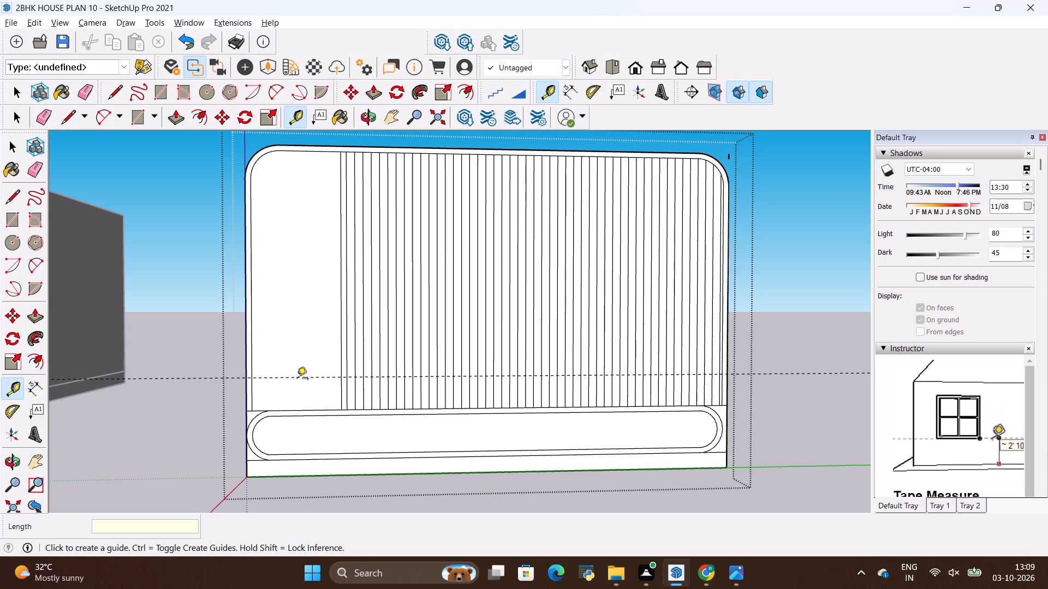
# Place two vertical guides in the shelf section, 1' inward from its slat-side edge and 1' inward from the panel's outer left edge.
pyautogui.hotkey('alt', 'Tab')
pyautogui.hotkey('alt', 'Tab')
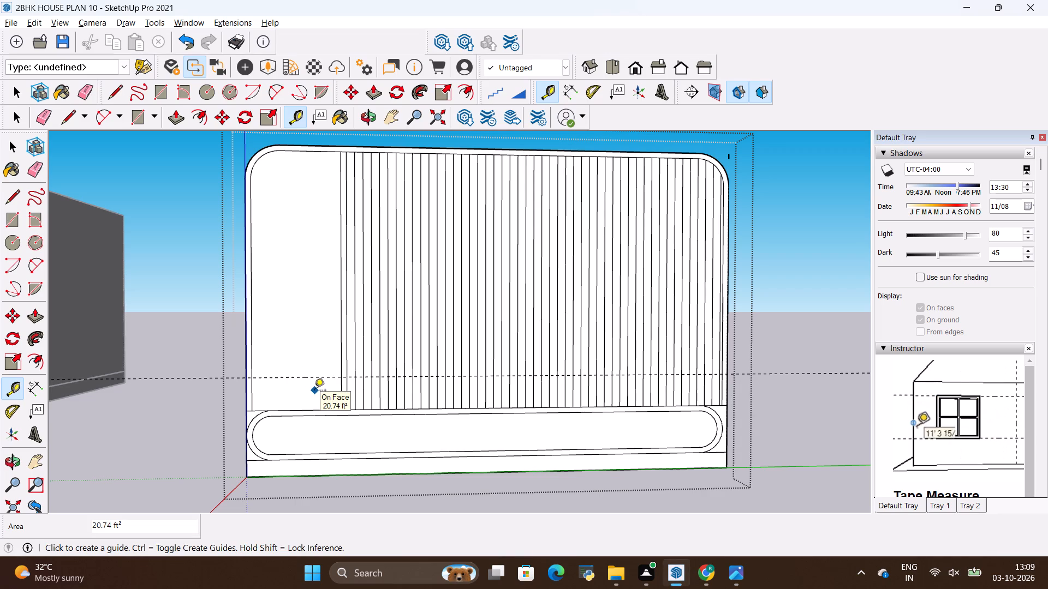
pyautogui.press('t')
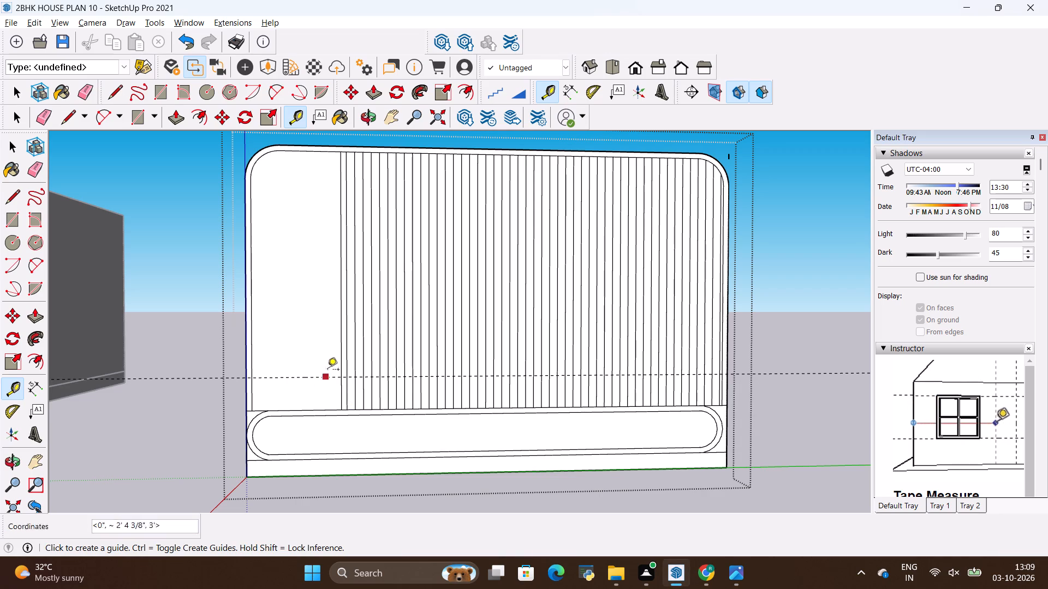
pyautogui.click(340, 358)
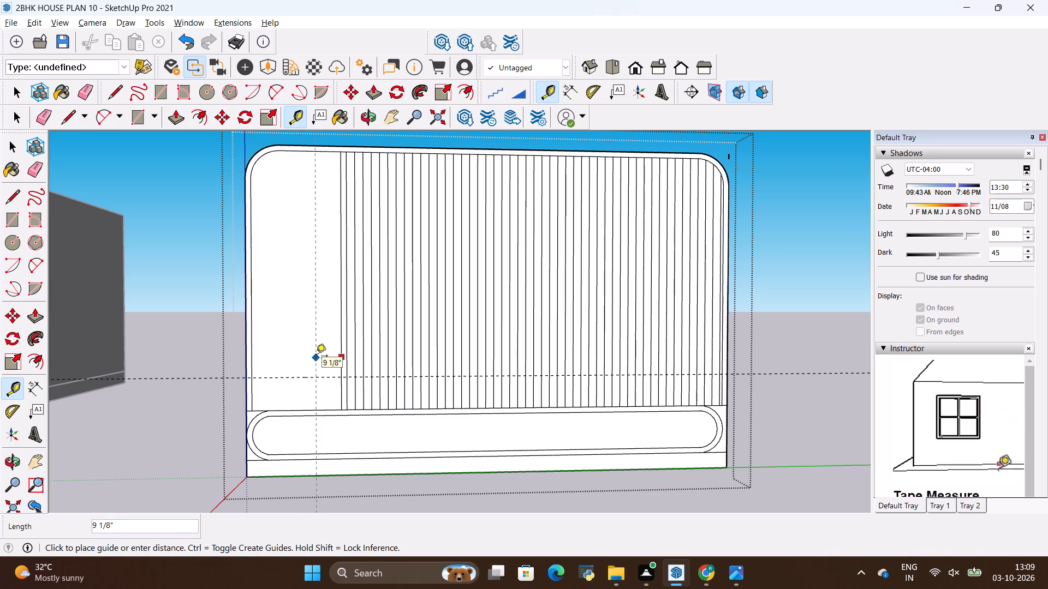
pyautogui.press('BackSpace')
pyautogui.write("1'")
pyautogui.press('Return')
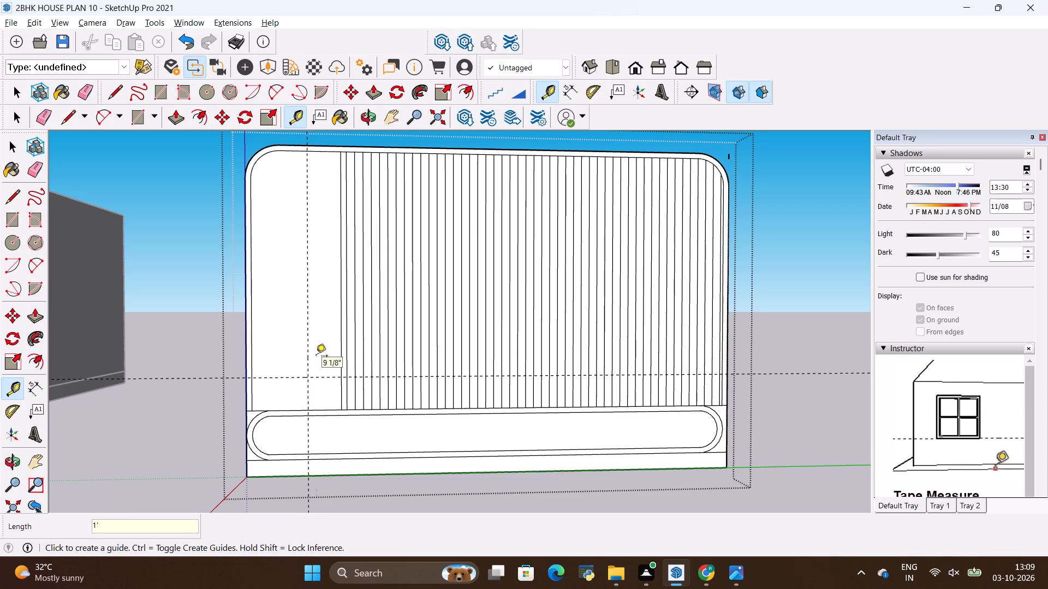
pyautogui.click(245, 345)
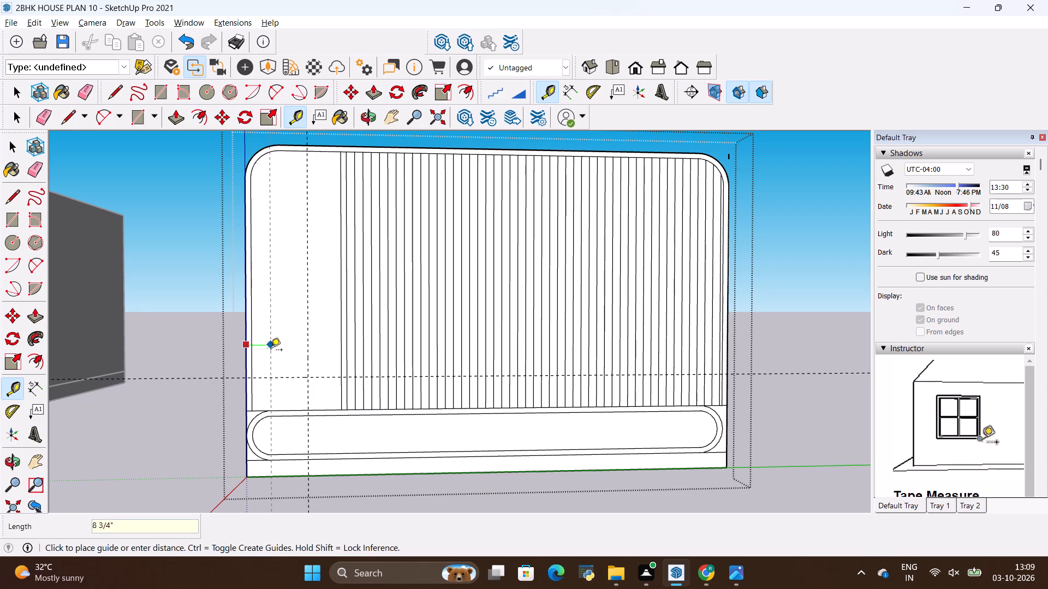
pyautogui.press('BackSpace')
pyautogui.write("1'")
pyautogui.press('Return')
pyautogui.press('Escape')
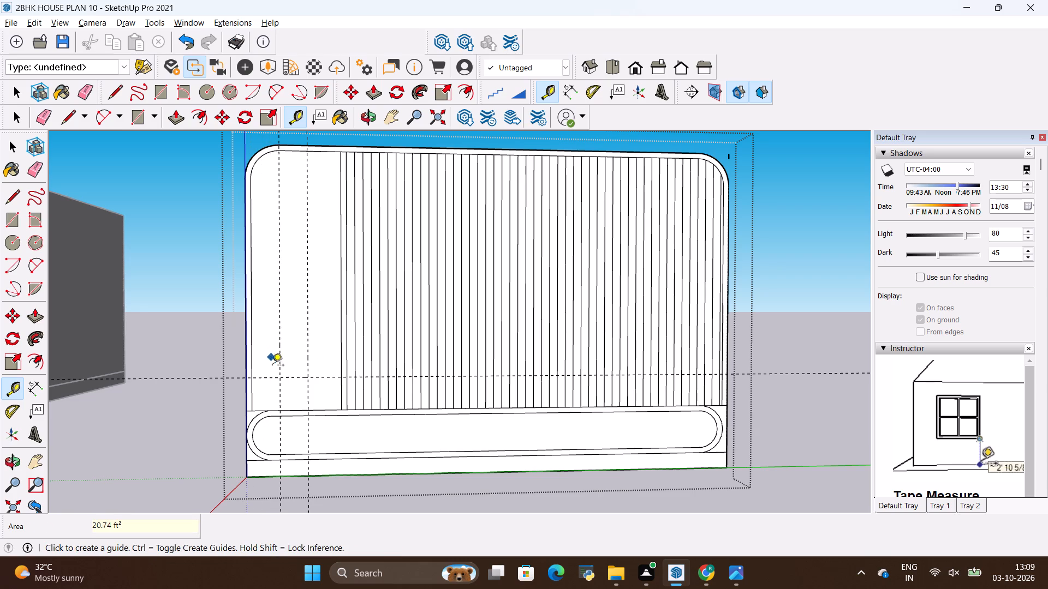
# Add guides 2" above the horizontal guide and 2" to the right of the shelf section's left vertical guide.
pyautogui.click(294, 377)
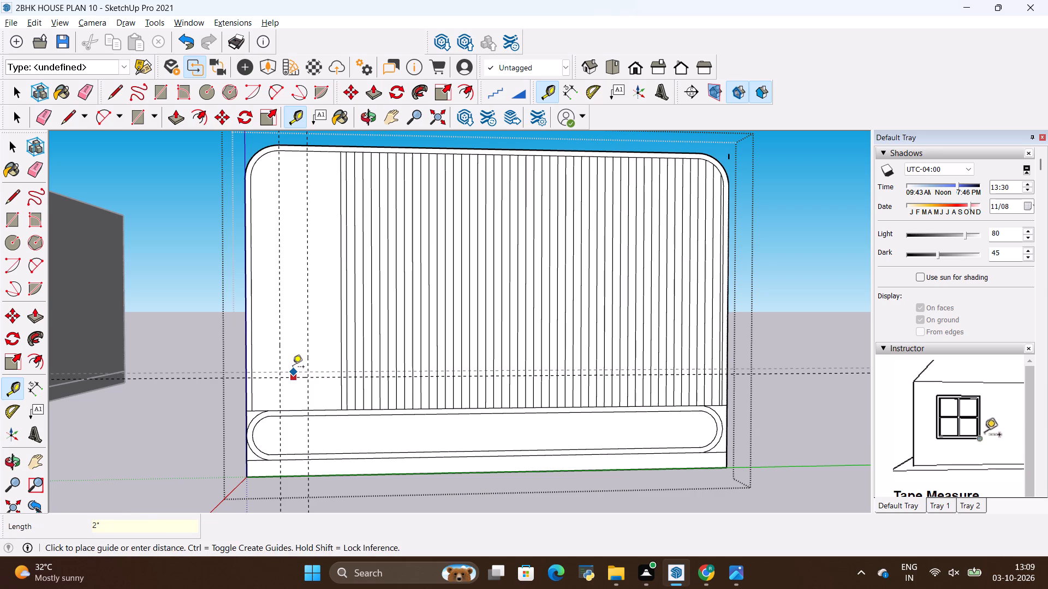
pyautogui.press('BackSpace')
pyautogui.write('2"')
pyautogui.press('Return')
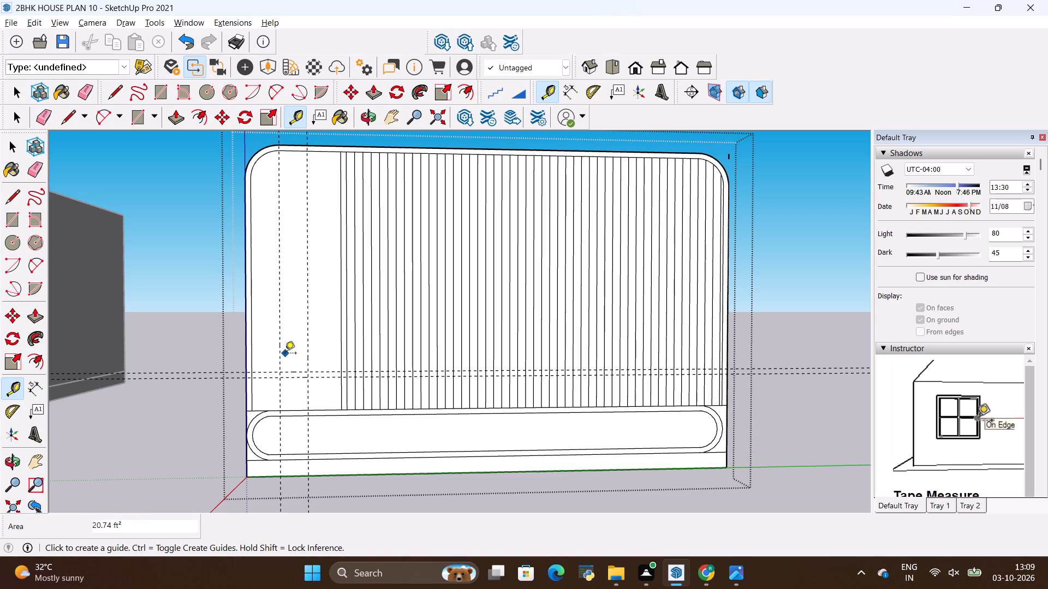
pyautogui.click(281, 351)
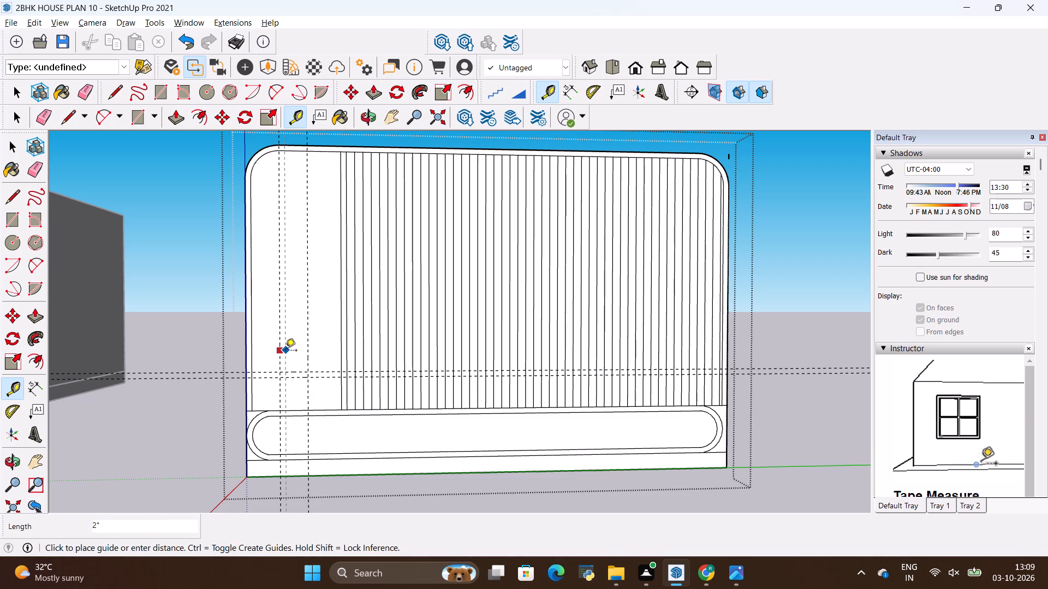
pyautogui.press('BackSpace')
pyautogui.press('2')
pyautogui.hotkey('shift', '"')
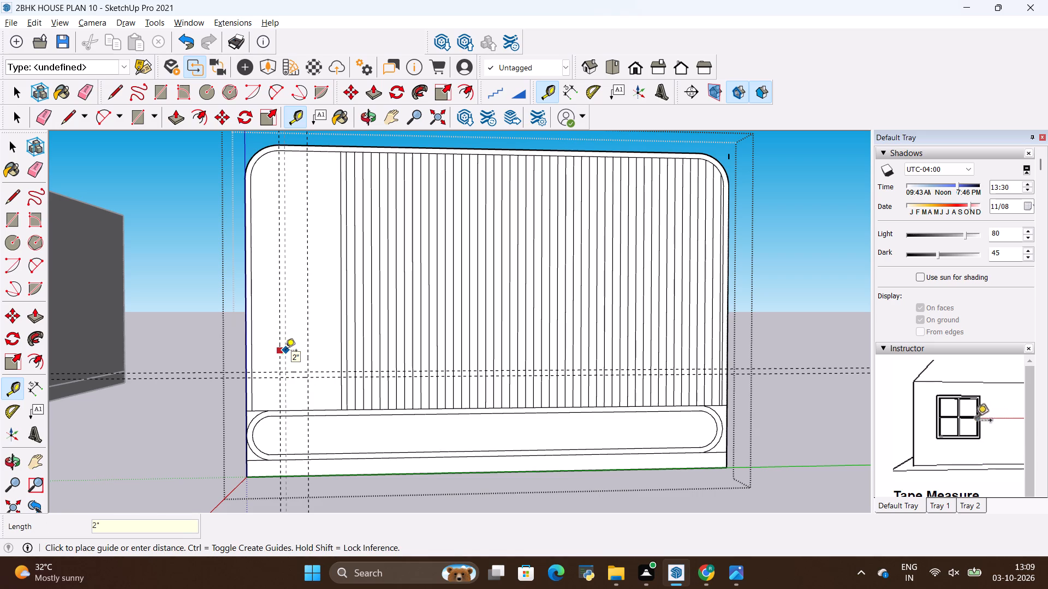
pyautogui.press('Return')
pyautogui.press('Escape')
pyautogui.scroll(1, 275, 347)
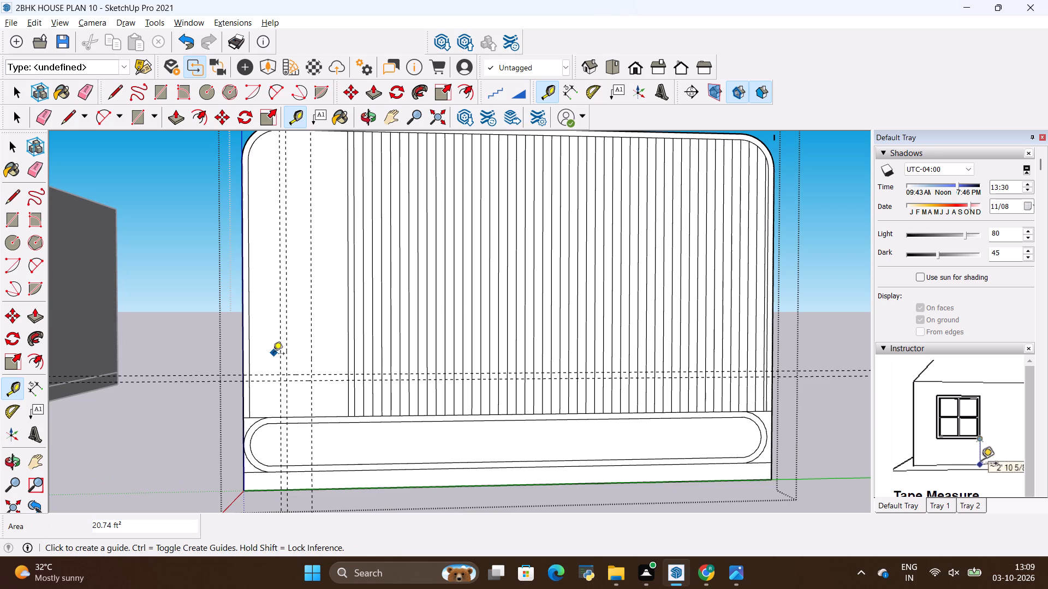
# Draw a tangent 2-point arc of 1' 2" radius at the shelf section's bottom-left corner, from the panel's outer edge to the bottom edge.
pyautogui.click(279, 92)
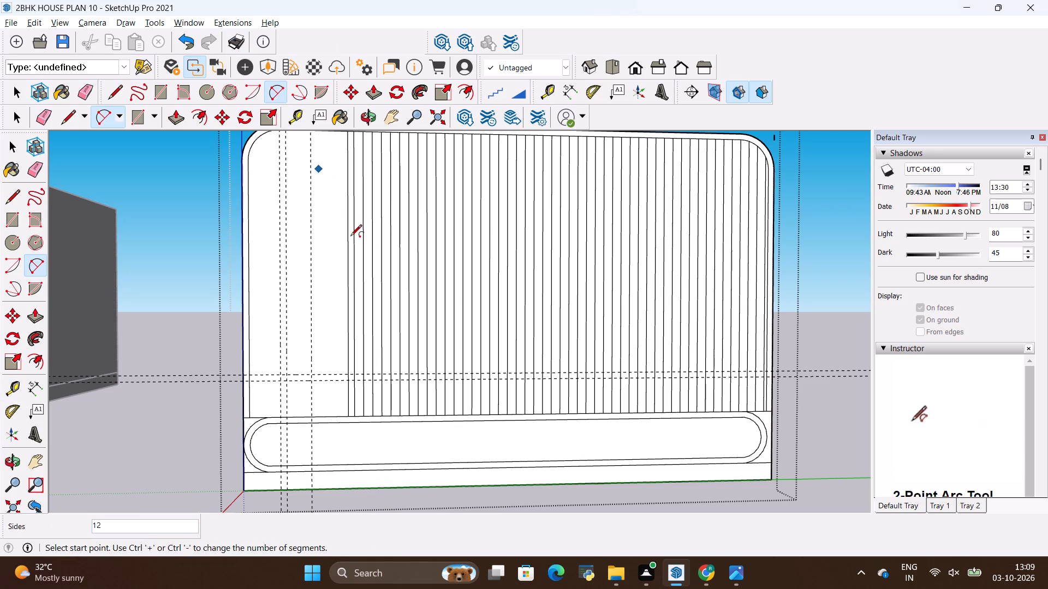
pyautogui.scroll(3, 233, 382)
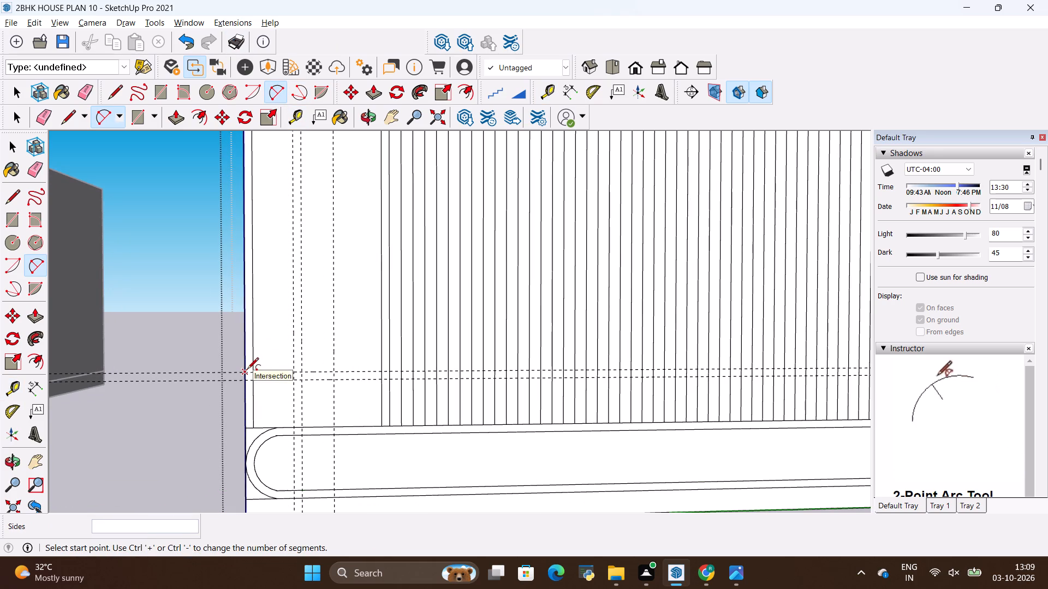
pyautogui.click(247, 372)
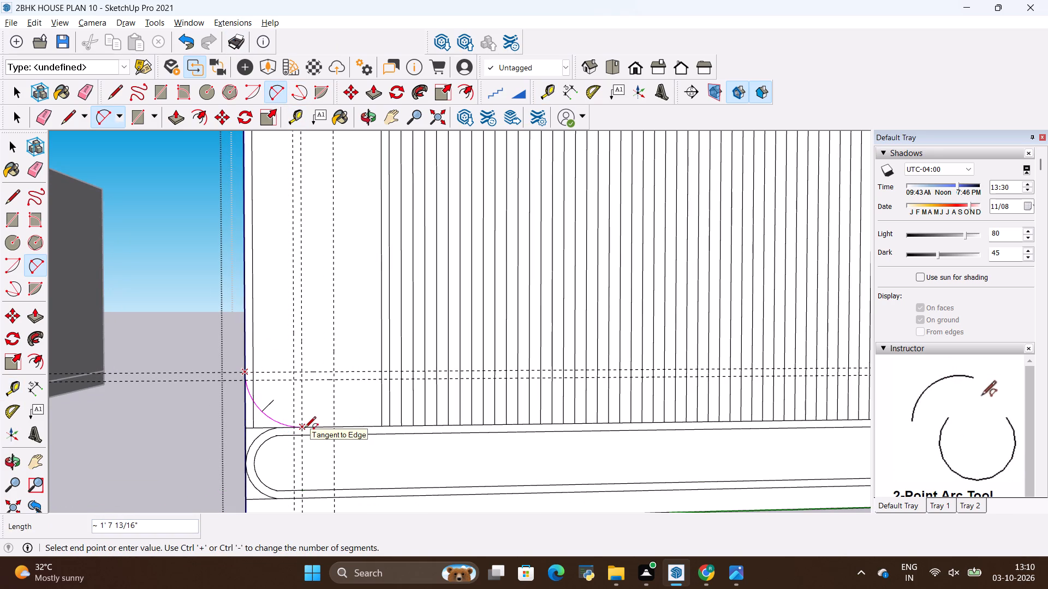
pyautogui.click(305, 429)
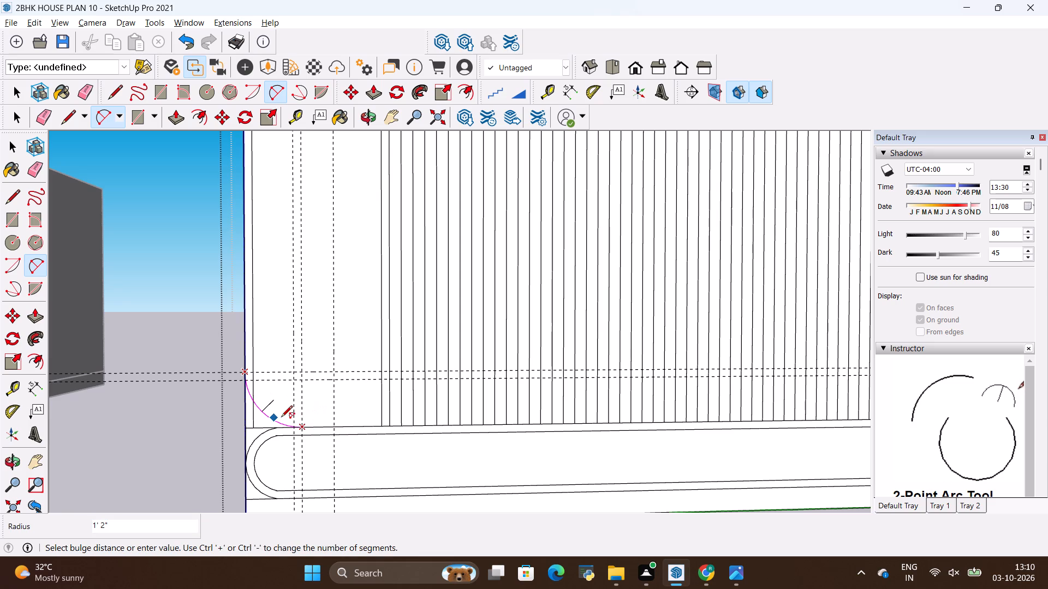
pyautogui.click(281, 418)
pyautogui.scroll(4, 260, 382)
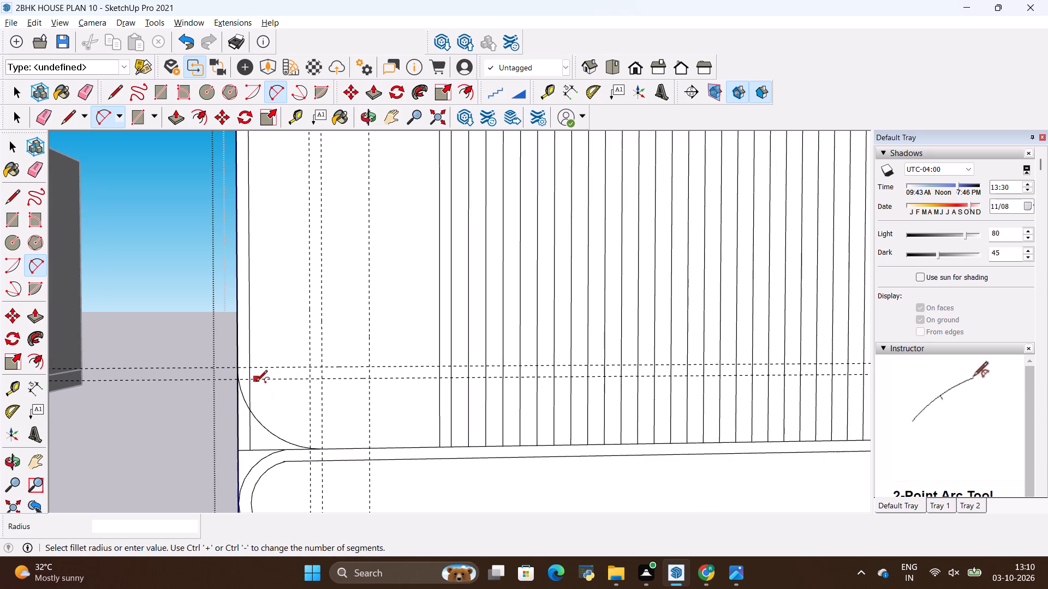
pyautogui.click(249, 382)
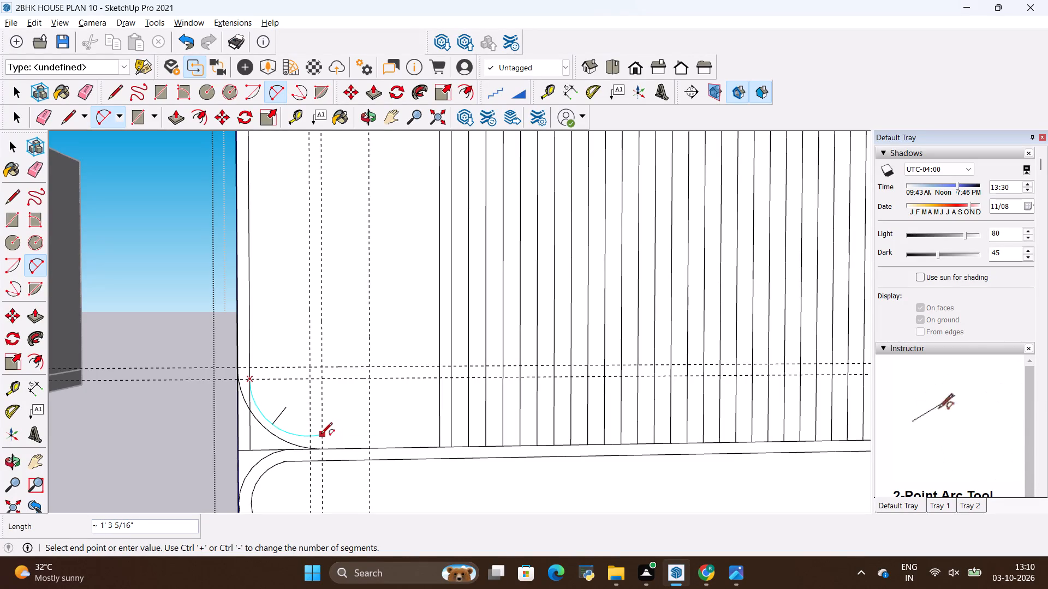
pyautogui.press('Escape')
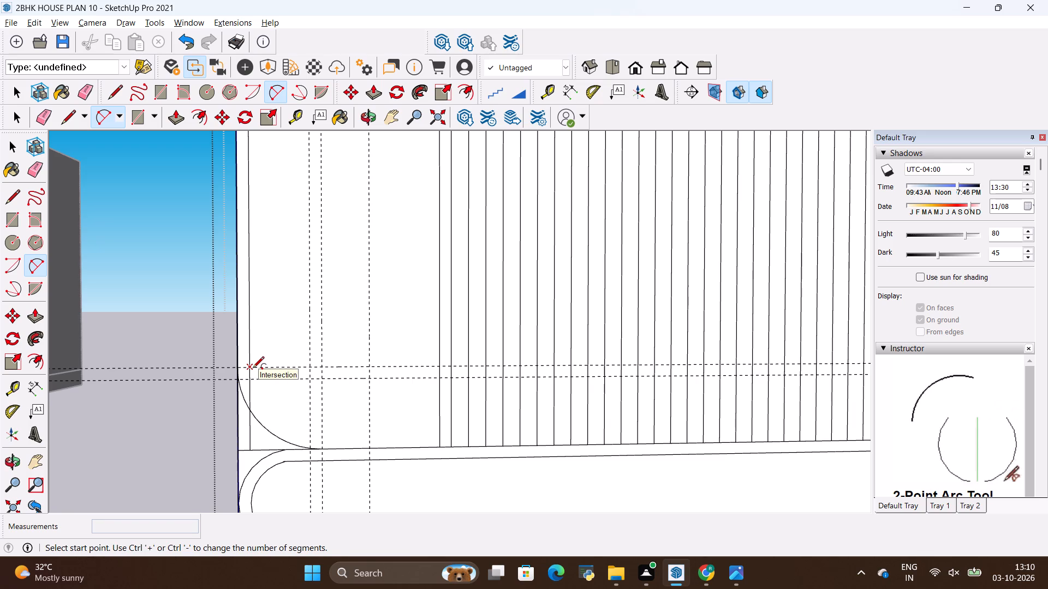
# Place a horizontal guide 2" above the bottom edge of the shelf section.
pyautogui.press('t')
pyautogui.click(354, 452)
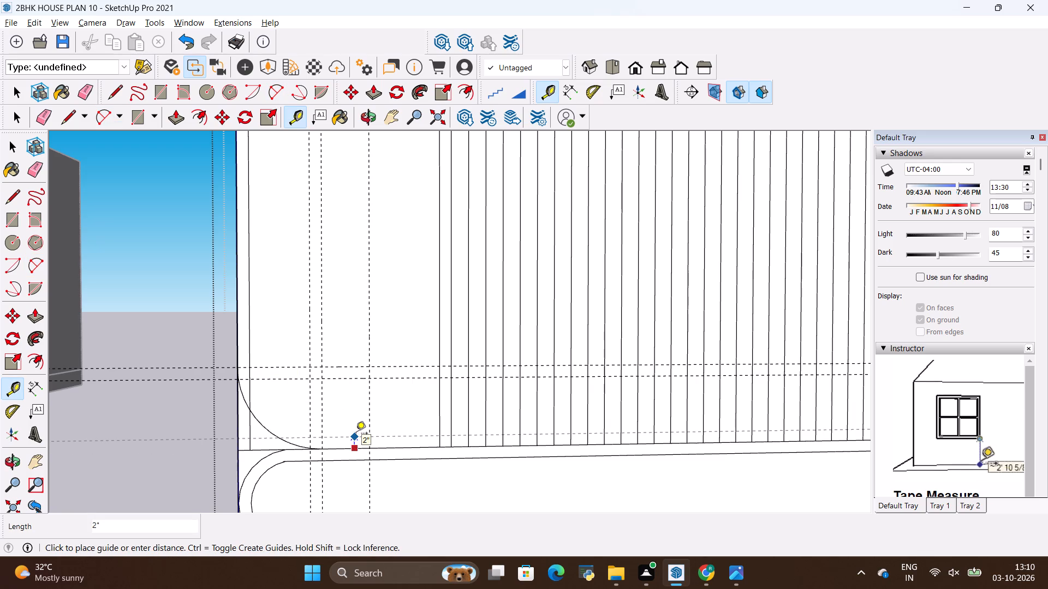
pyautogui.click(356, 434)
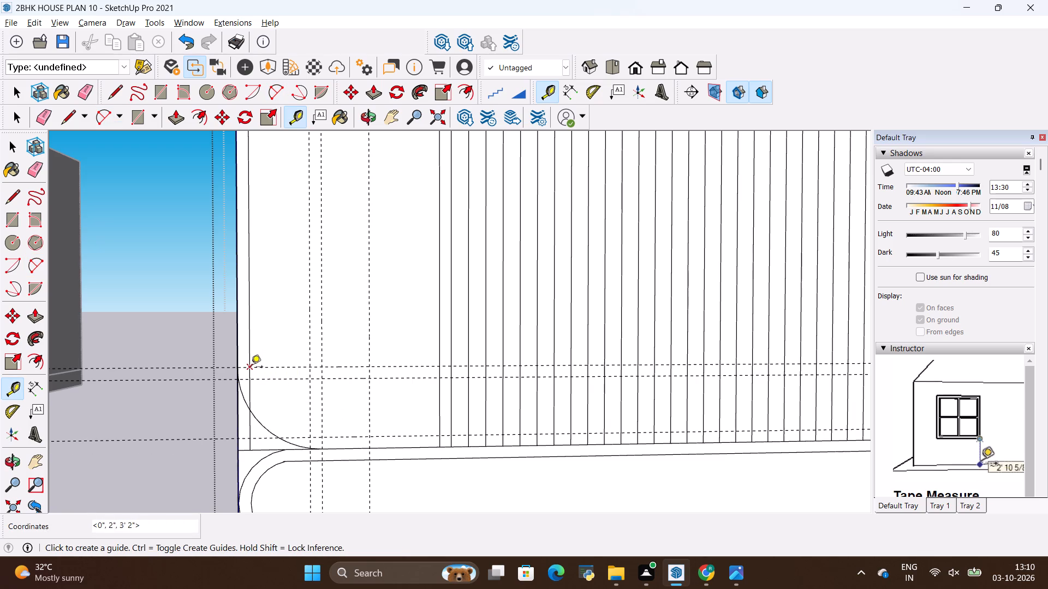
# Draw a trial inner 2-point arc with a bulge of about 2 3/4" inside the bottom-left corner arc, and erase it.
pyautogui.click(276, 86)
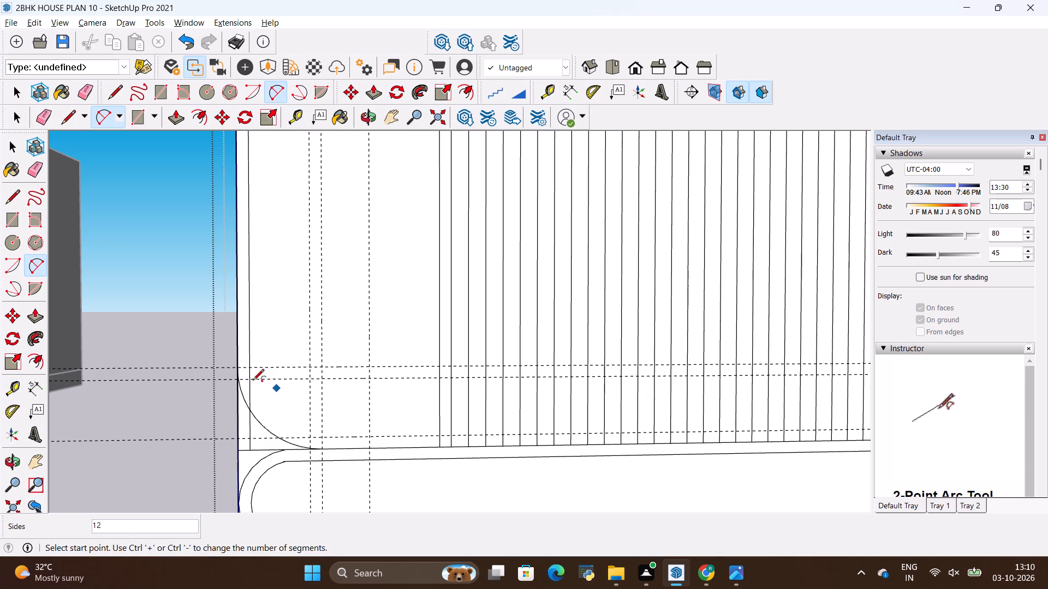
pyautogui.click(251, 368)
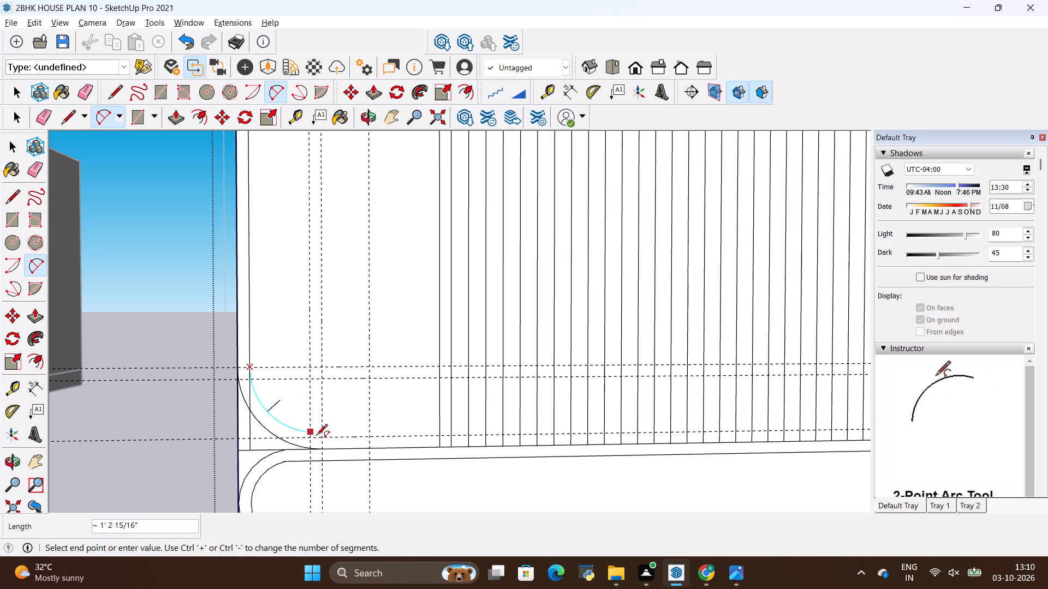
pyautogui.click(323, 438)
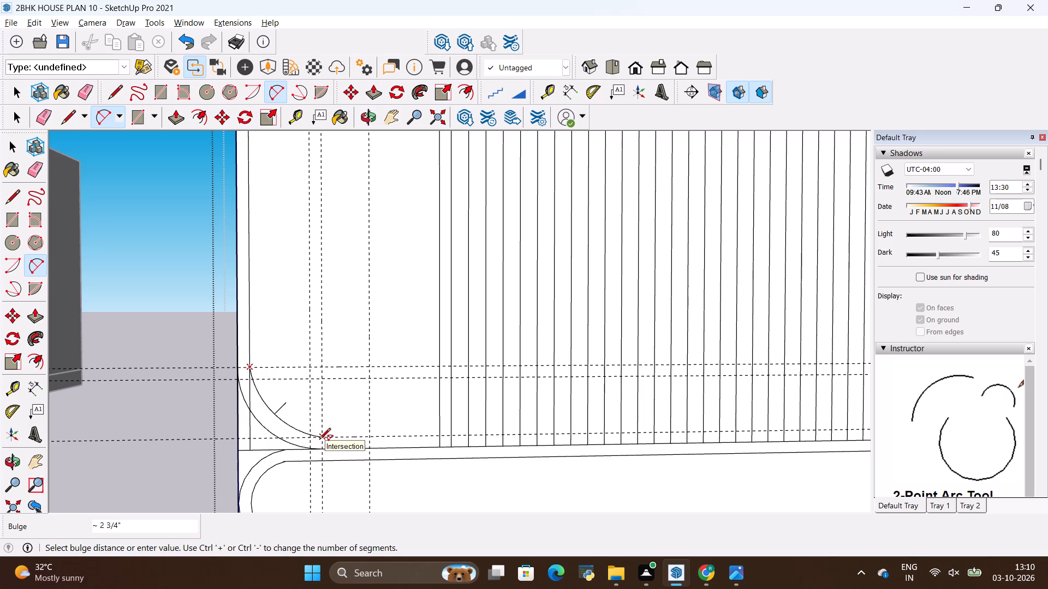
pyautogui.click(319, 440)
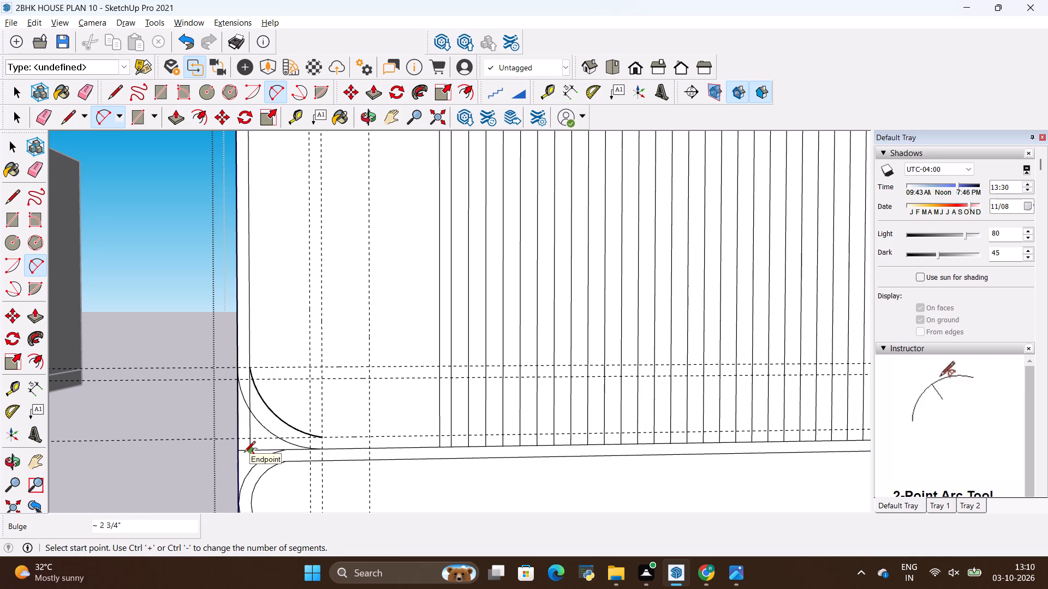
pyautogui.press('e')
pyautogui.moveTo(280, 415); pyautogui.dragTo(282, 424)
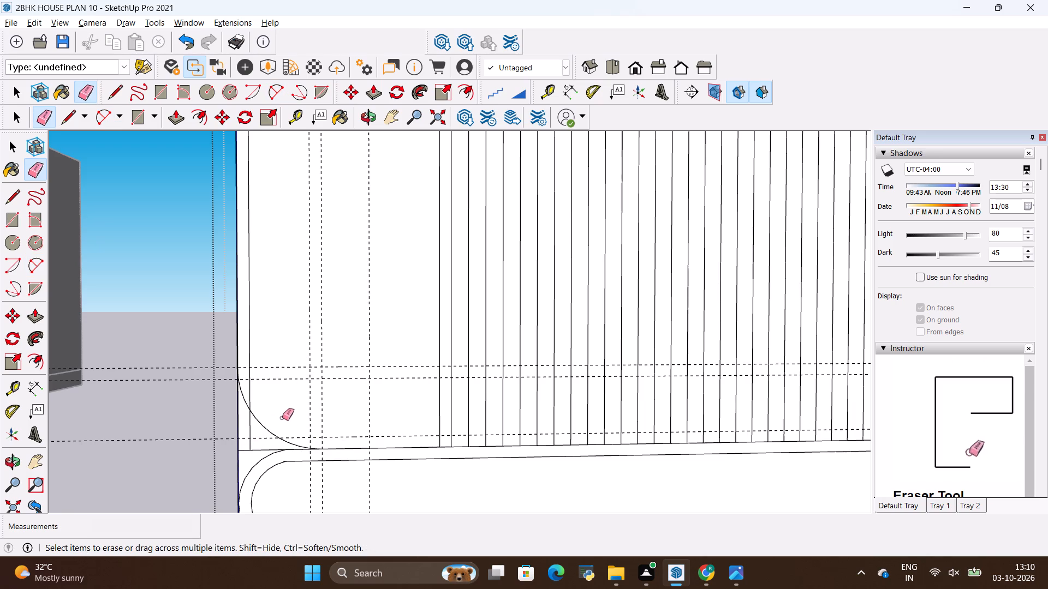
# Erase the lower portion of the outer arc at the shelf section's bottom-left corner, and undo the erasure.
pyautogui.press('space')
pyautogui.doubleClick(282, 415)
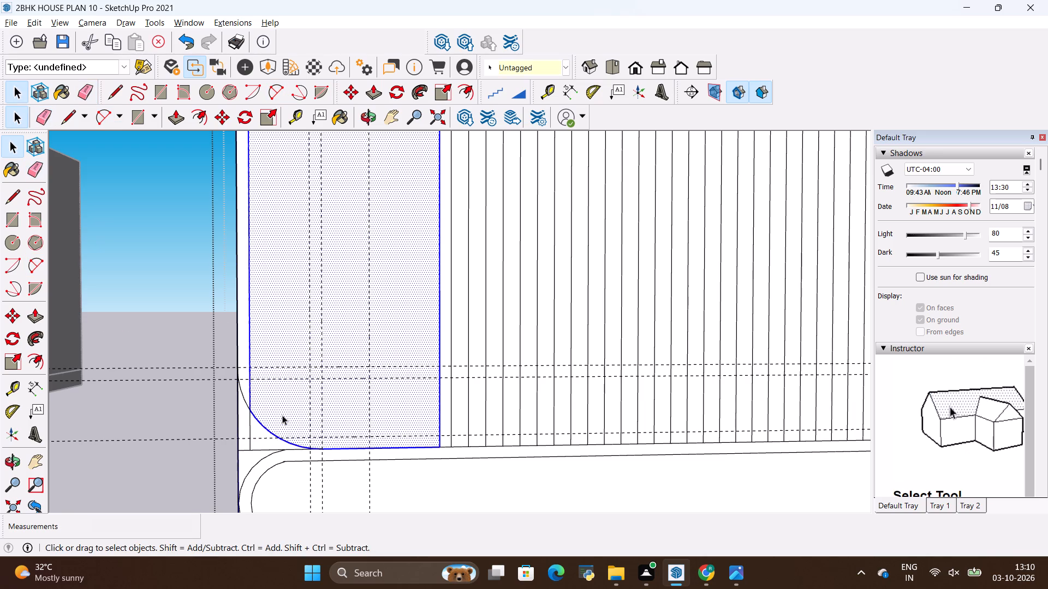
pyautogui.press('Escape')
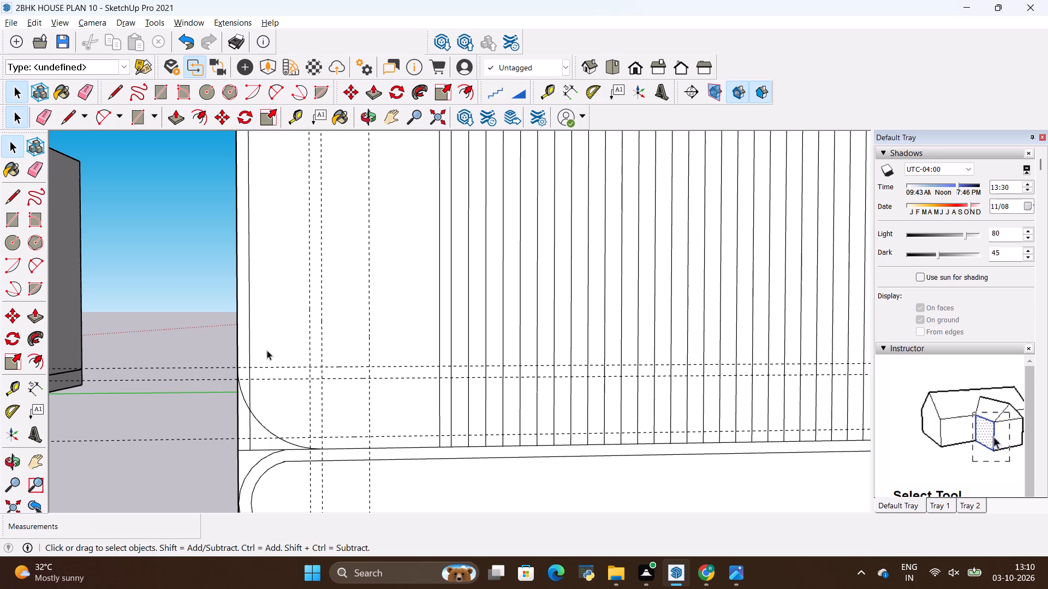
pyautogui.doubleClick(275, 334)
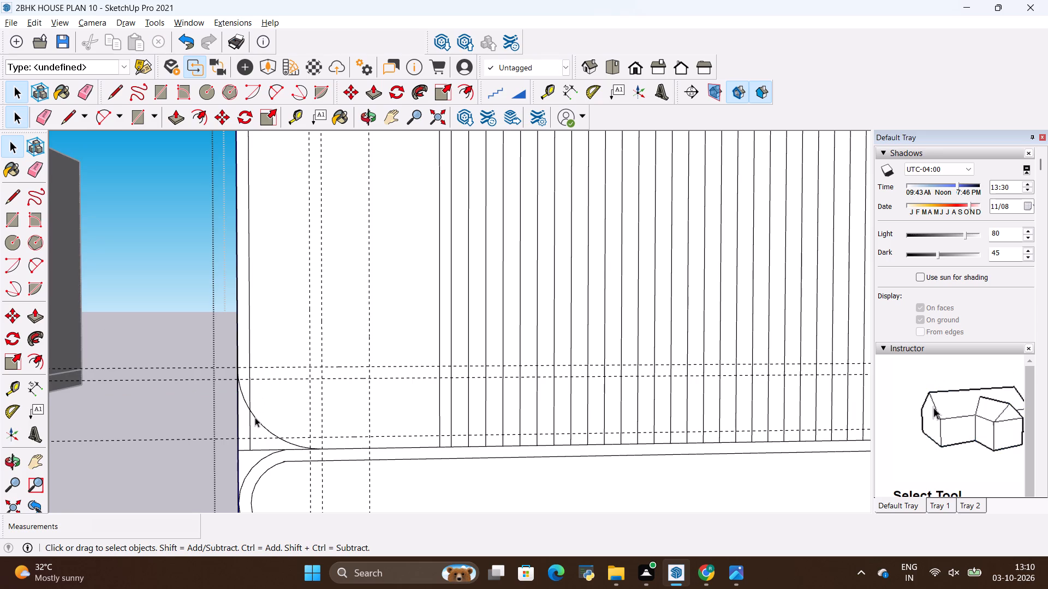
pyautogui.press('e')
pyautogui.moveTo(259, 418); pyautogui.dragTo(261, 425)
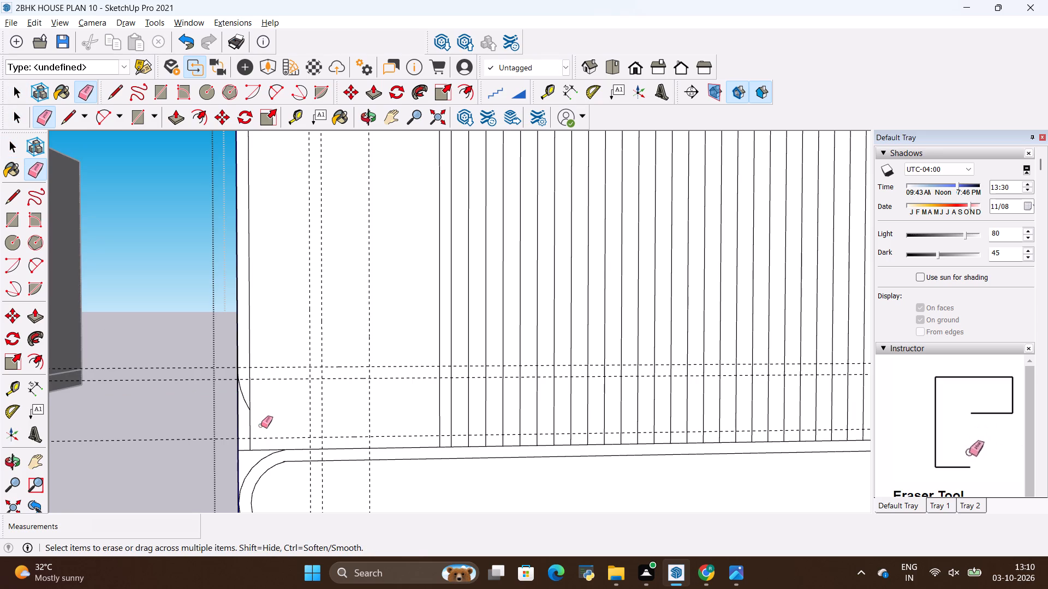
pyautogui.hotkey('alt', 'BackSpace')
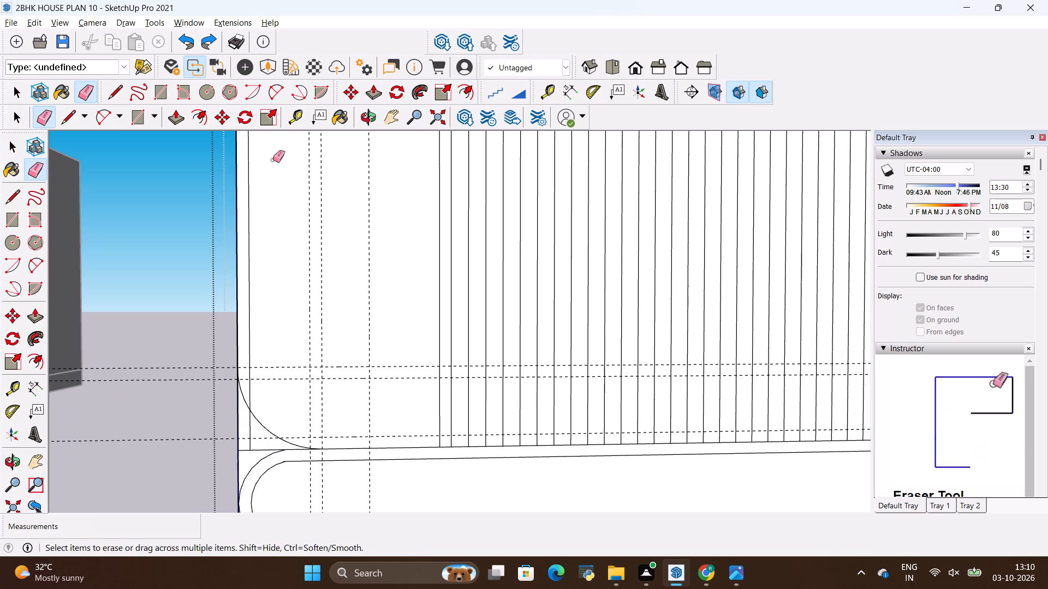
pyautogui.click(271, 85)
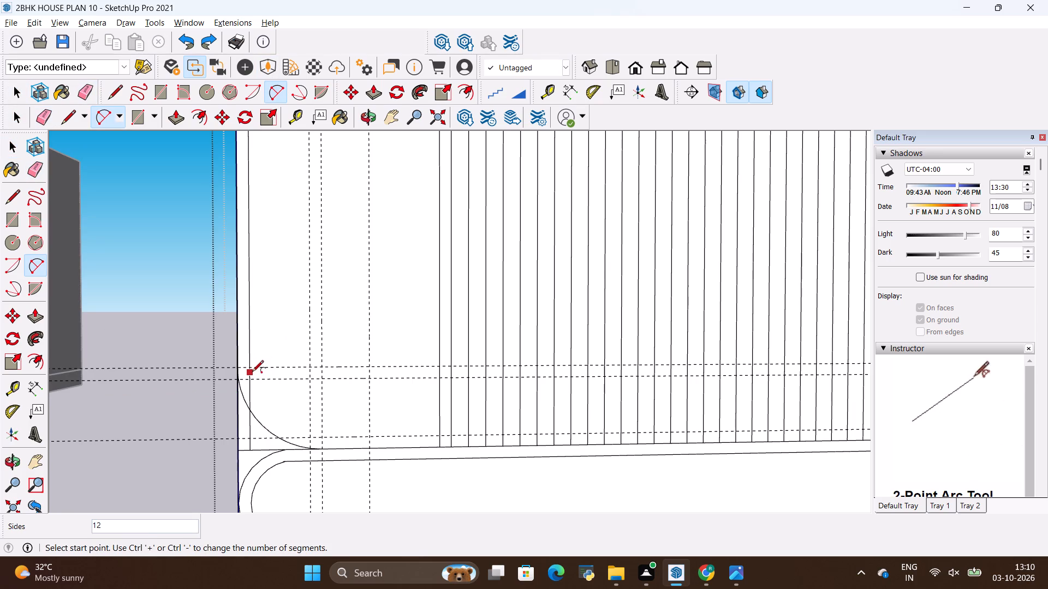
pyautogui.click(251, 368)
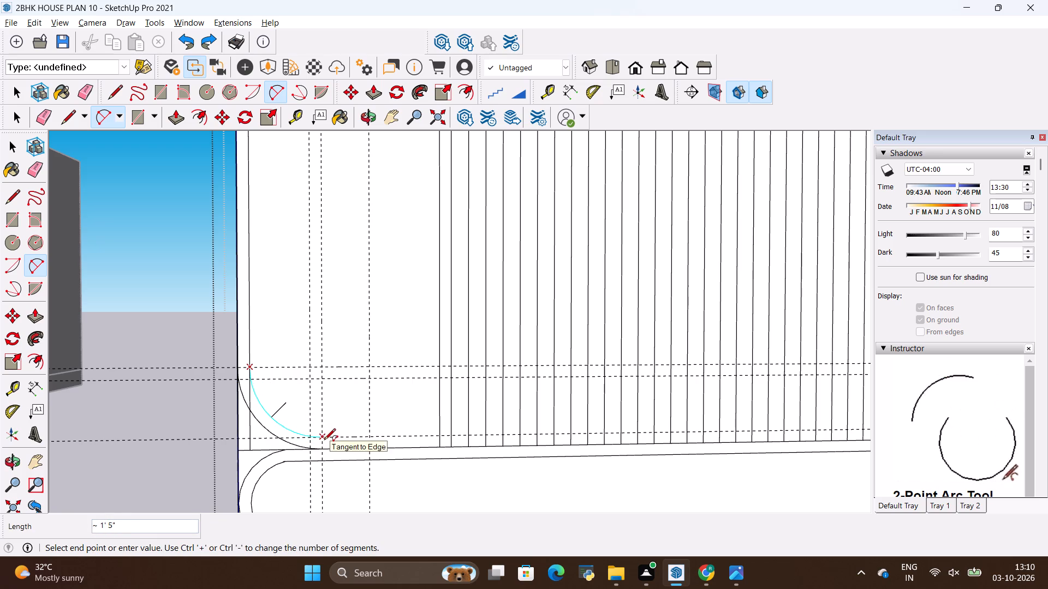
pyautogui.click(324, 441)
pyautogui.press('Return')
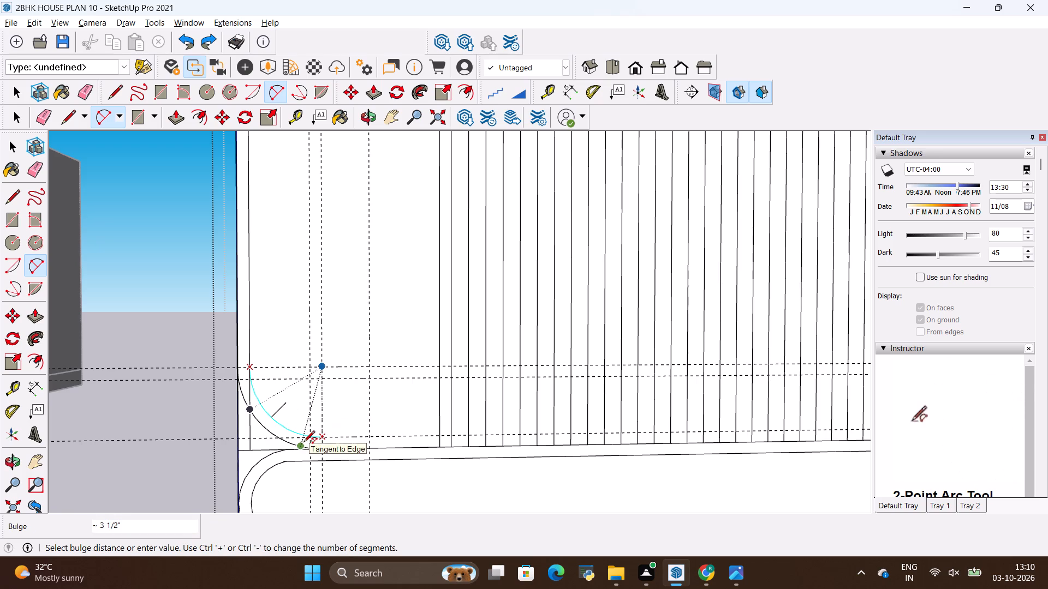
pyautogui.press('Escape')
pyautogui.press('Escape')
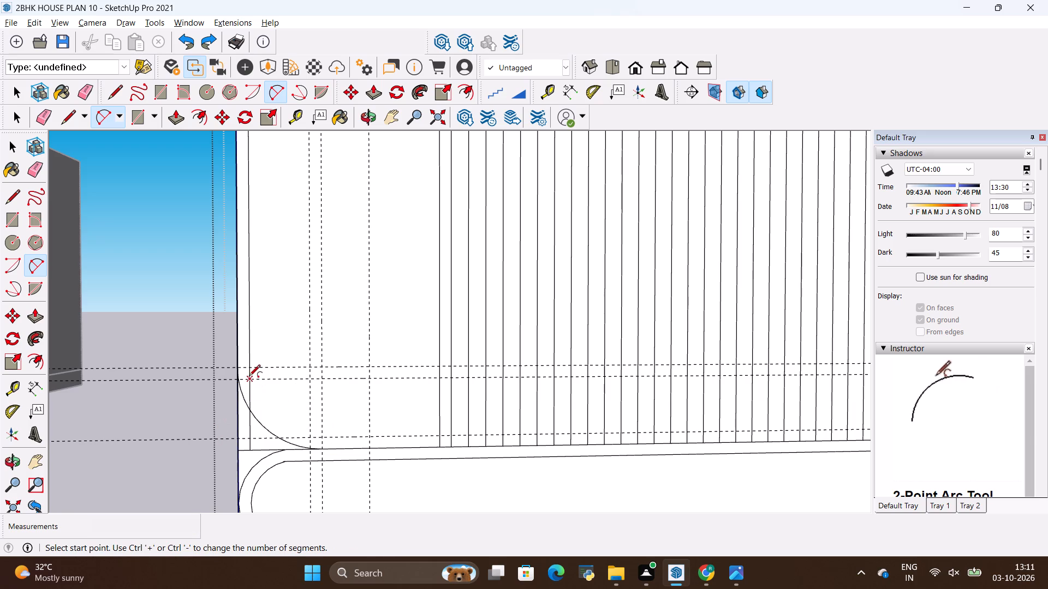
# Draw a tangent inner arc, chord about 1' 5 9/16" and bulge about 3 3/4", from the inset vertical edge to the lowest guide; close the group.
pyautogui.click(250, 368)
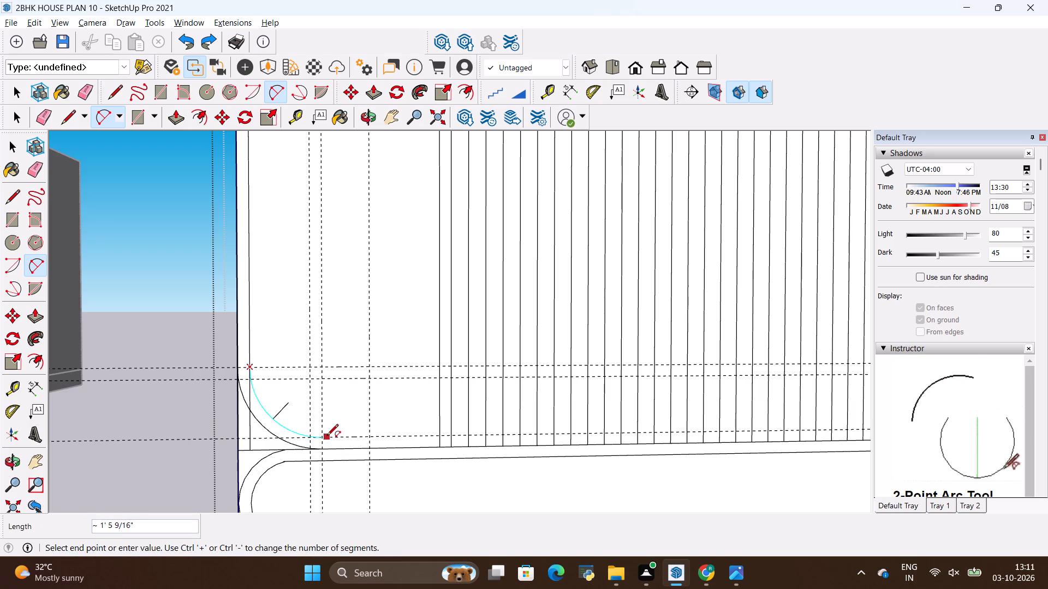
pyautogui.click(326, 437)
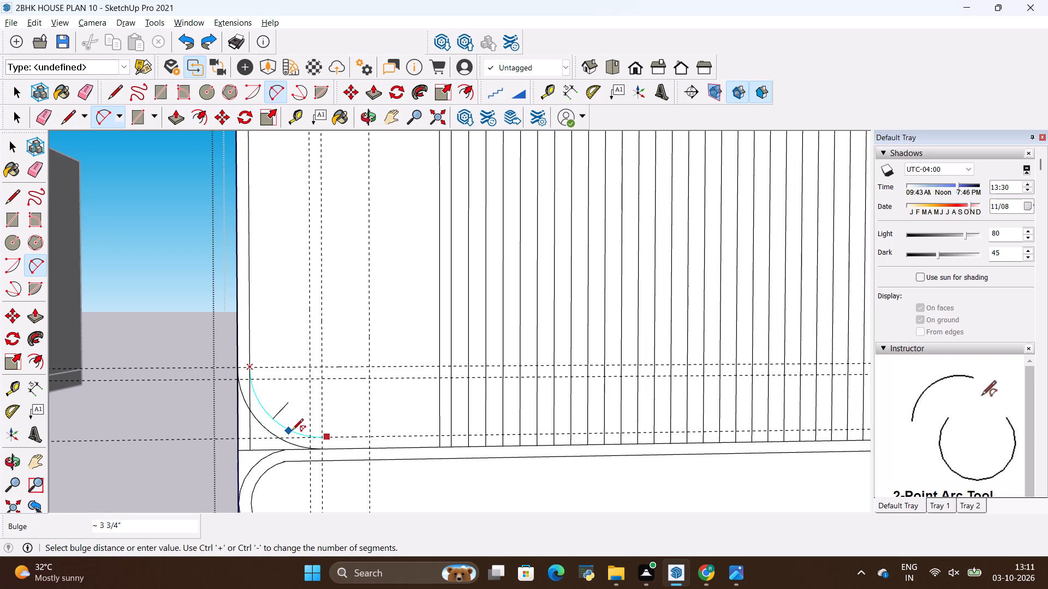
pyautogui.click(290, 431)
pyautogui.scroll(3, 269, 430)
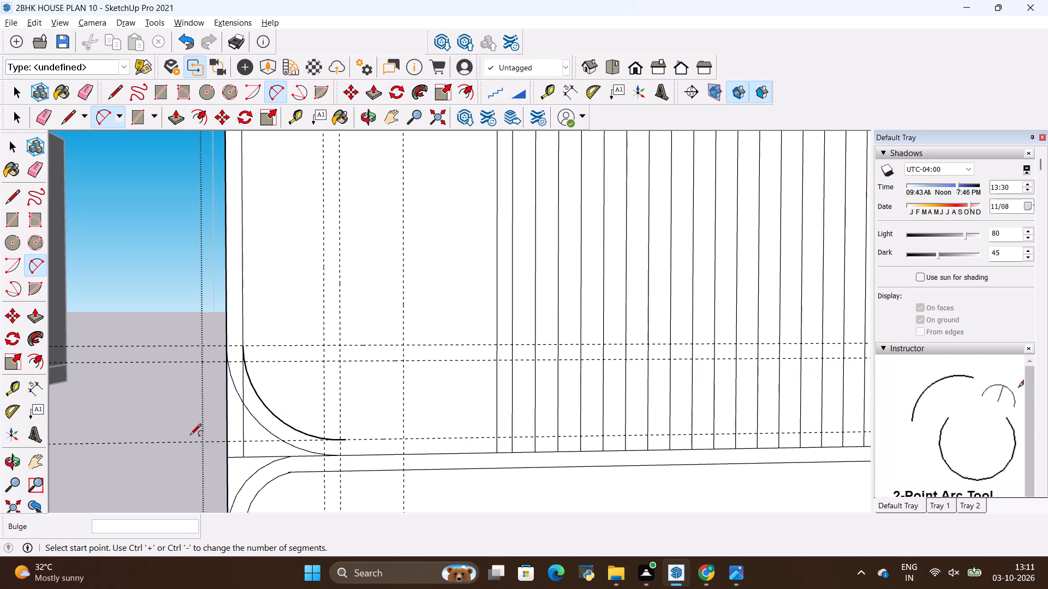
pyautogui.scroll(-4, 128, 411)
pyautogui.press('Escape')
pyautogui.click(136, 332)
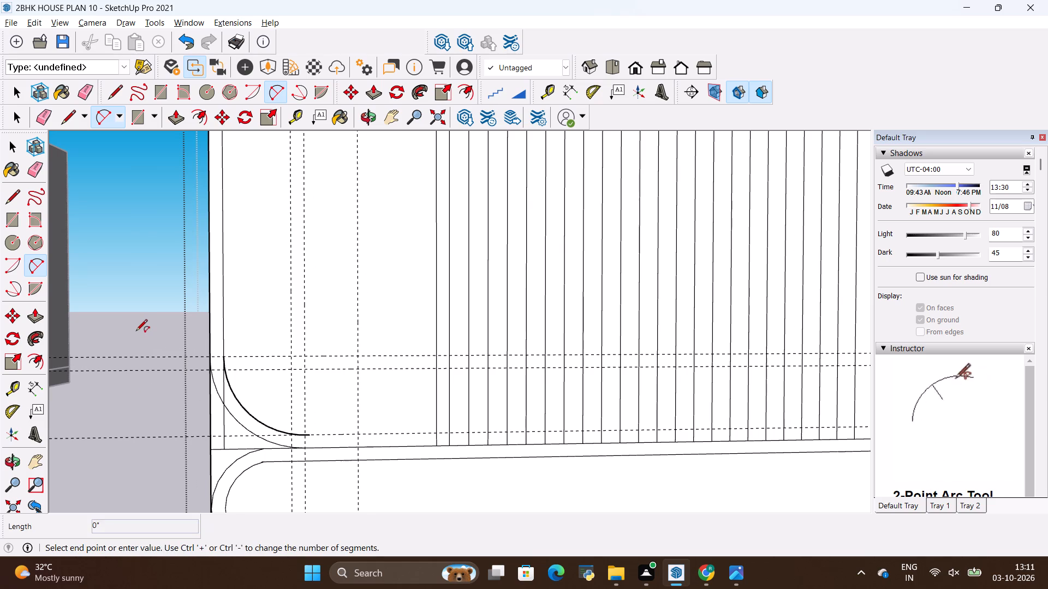
pyautogui.press('c')
pyautogui.click(136, 327)
pyautogui.press('space')
pyautogui.click(136, 327)
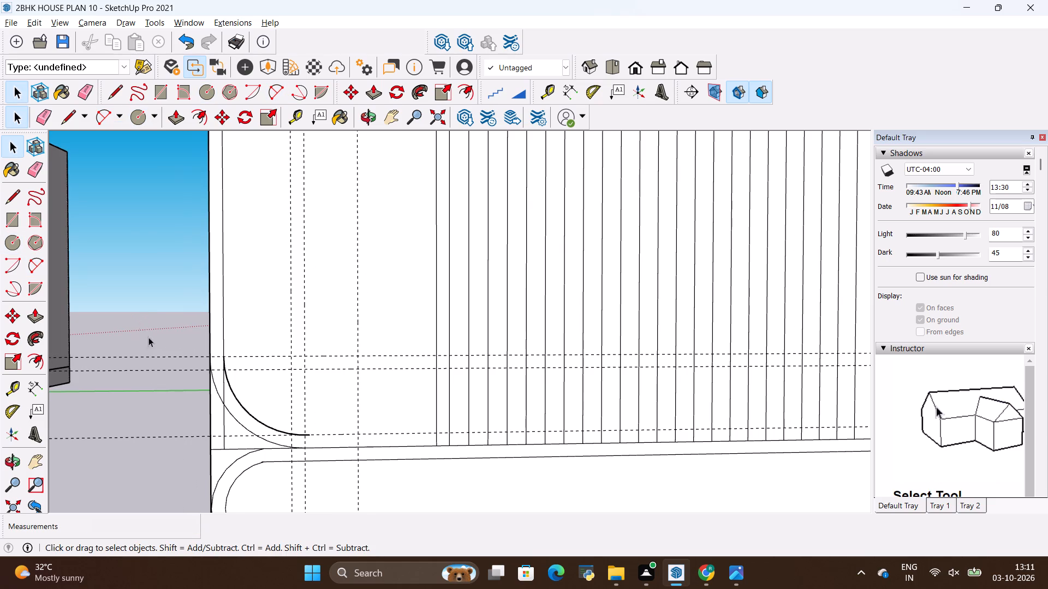
# Examine the new inner corner arc up close and in relation to the whole TV wall unit.
pyautogui.scroll(-6, 234, 448)
pyautogui.scroll(-6, 324, 416)
pyautogui.scroll(9, 249, 441)
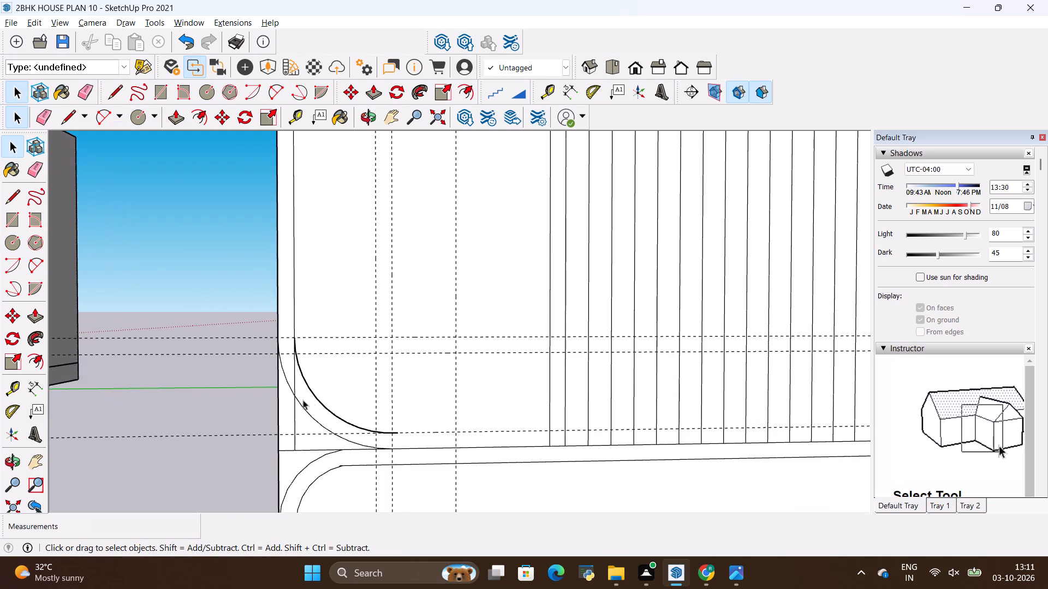
pyautogui.scroll(14, 303, 400)
pyautogui.scroll(-3, 319, 398)
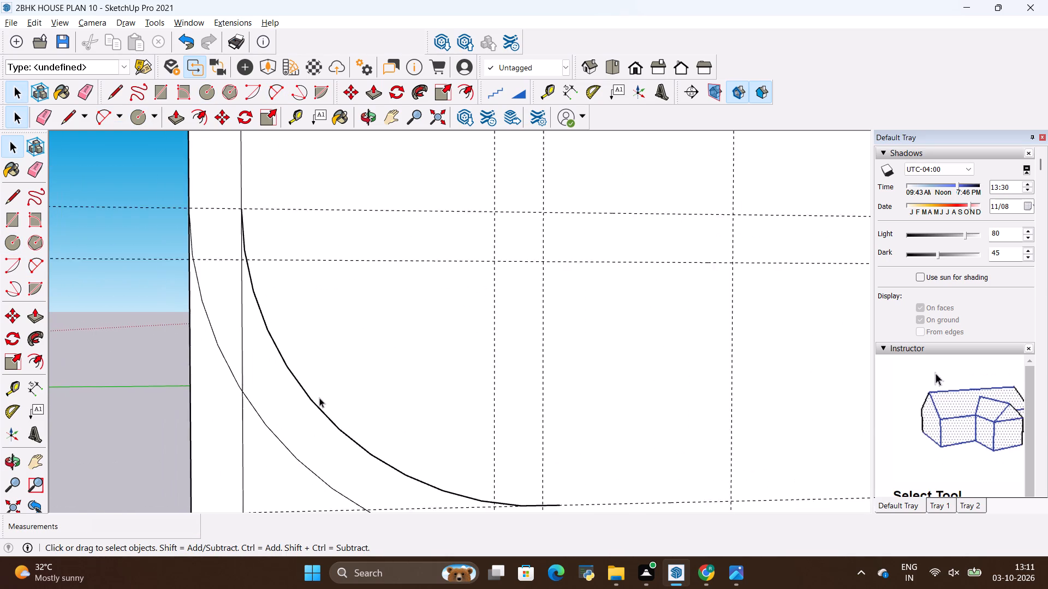
pyautogui.scroll(-15, 316, 400)
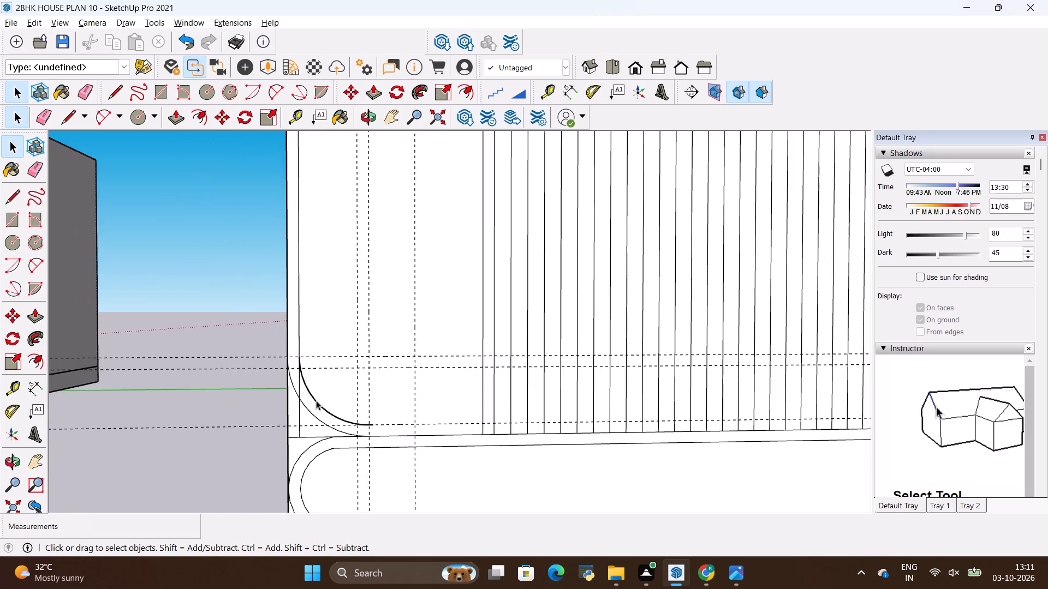
pyautogui.scroll(-10, 316, 400)
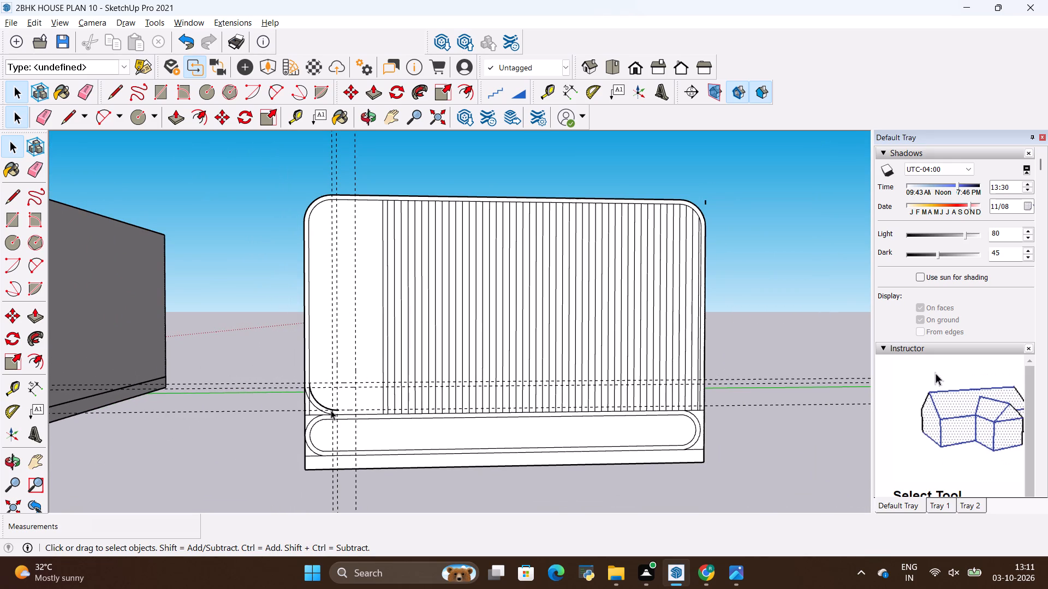
pyautogui.scroll(2, 360, 397)
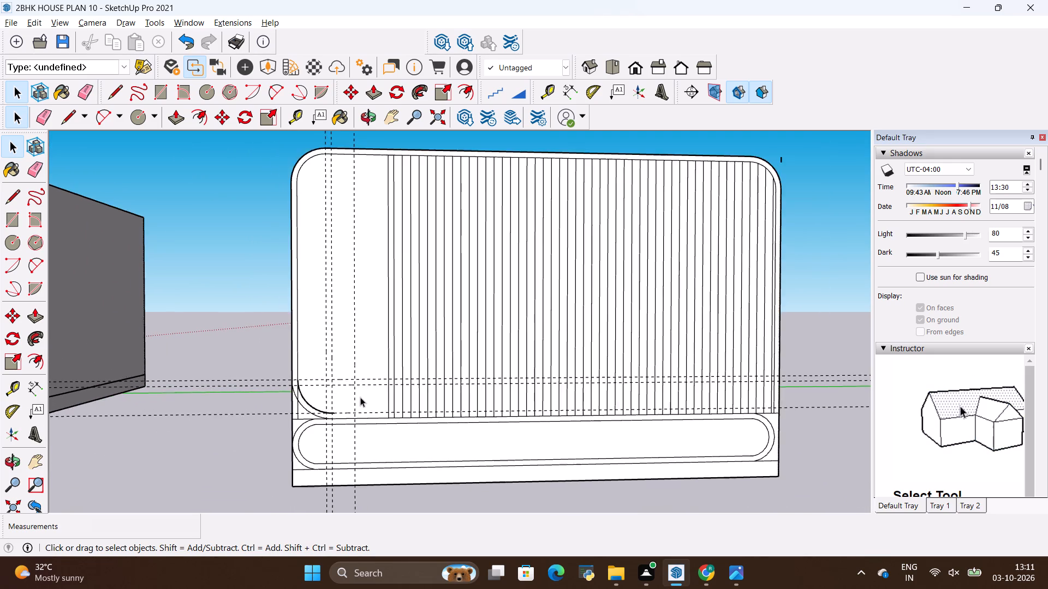
pyautogui.scroll(6, 360, 397)
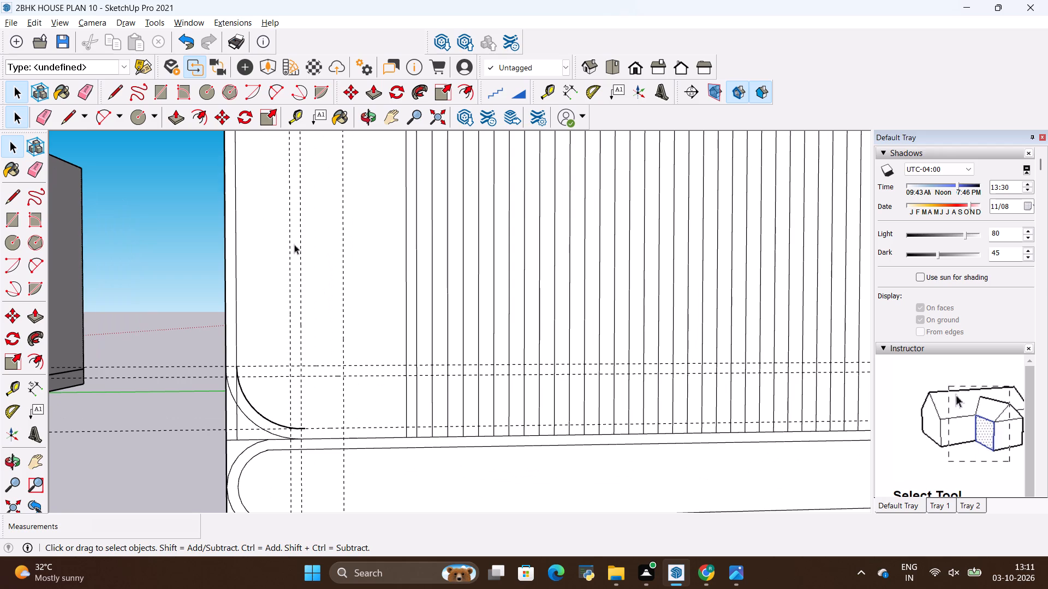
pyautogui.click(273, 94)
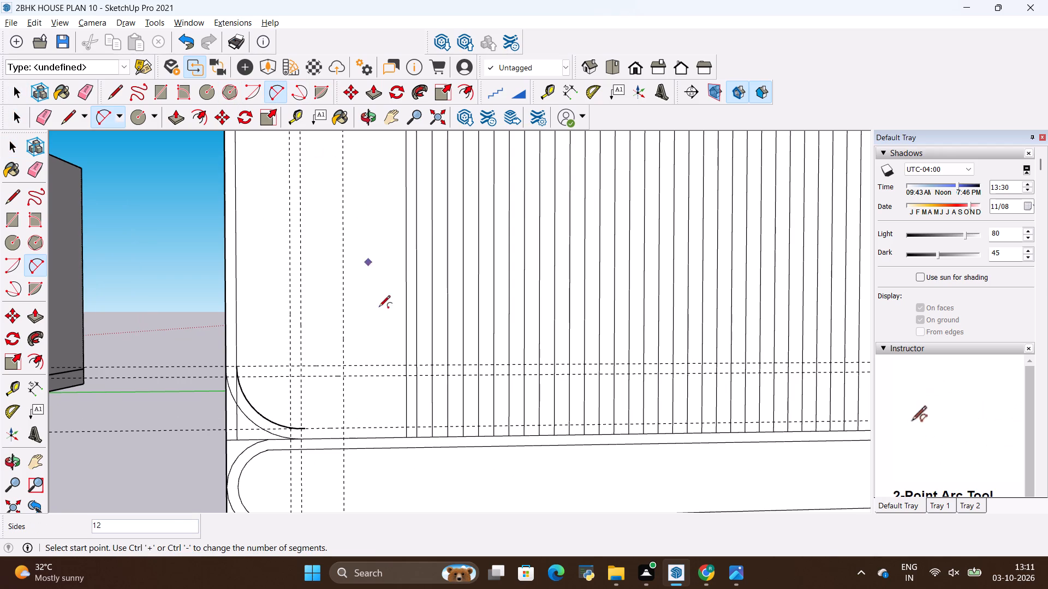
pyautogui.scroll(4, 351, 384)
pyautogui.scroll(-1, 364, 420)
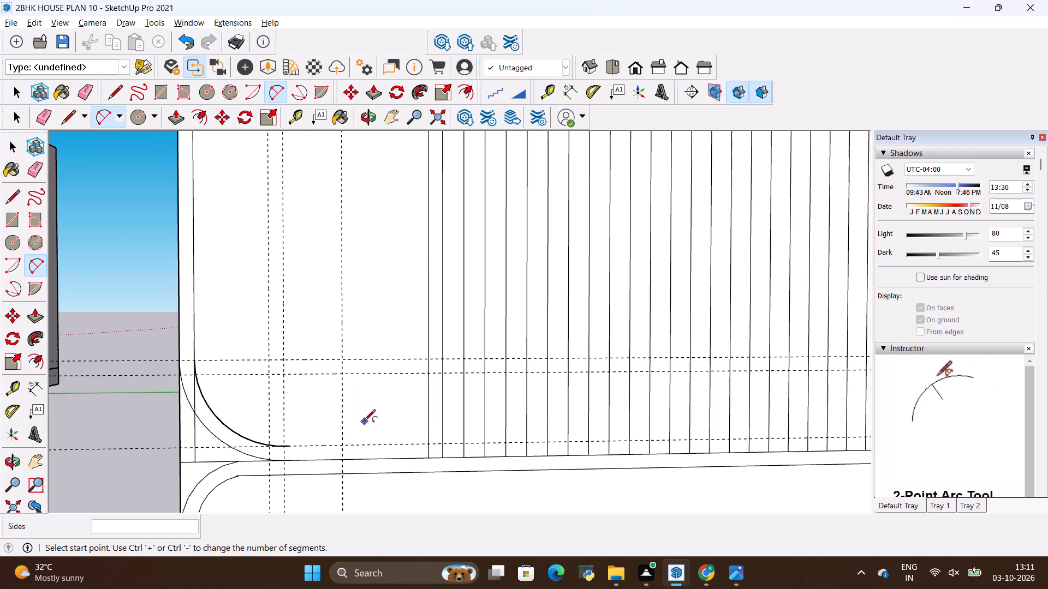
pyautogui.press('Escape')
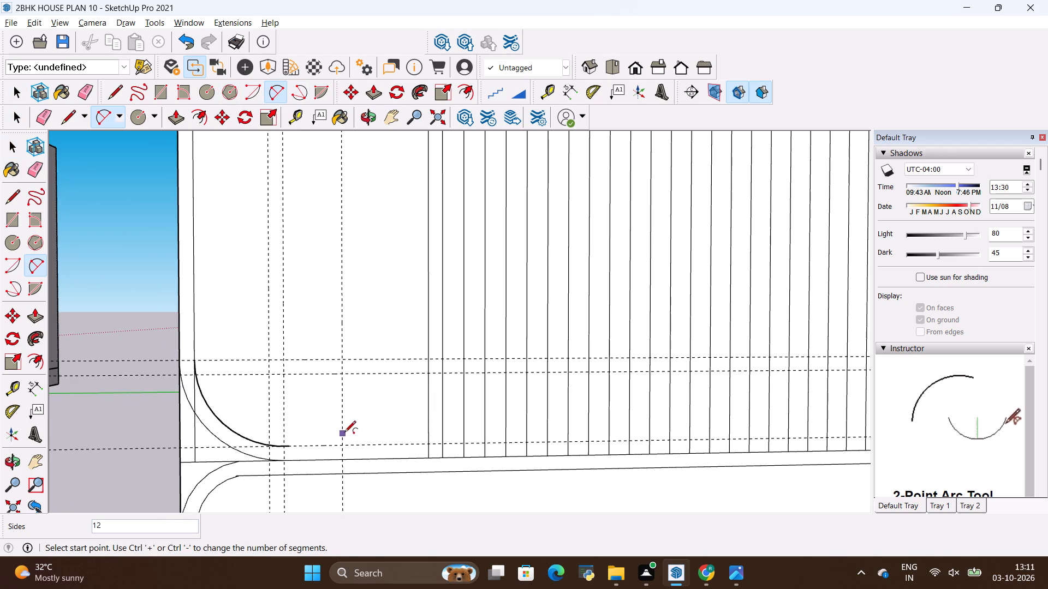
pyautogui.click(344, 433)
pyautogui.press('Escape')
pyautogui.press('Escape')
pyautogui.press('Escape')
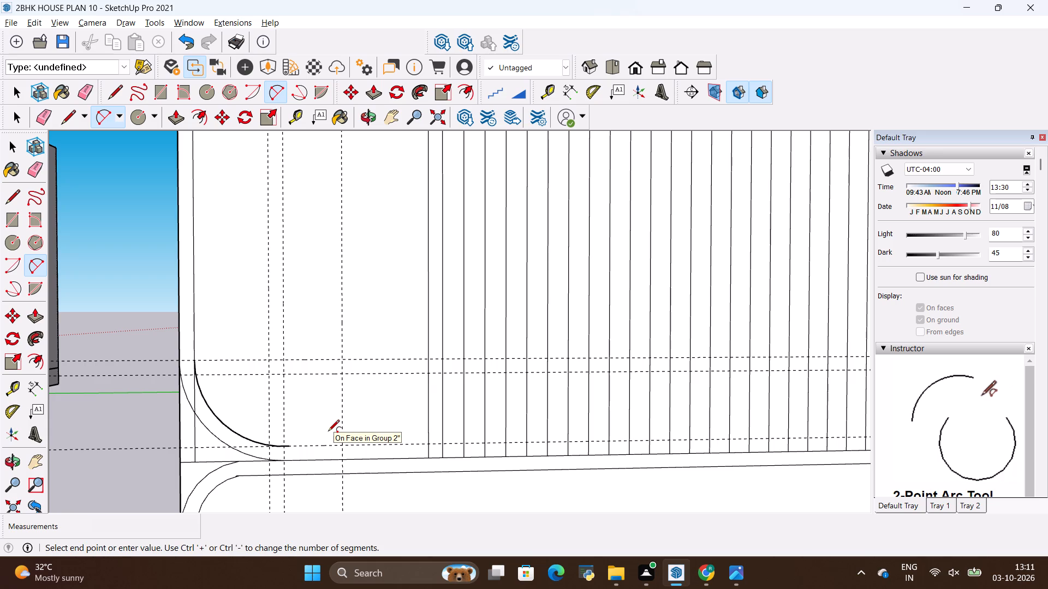
# Place a vertical guide 2" from the shelf section's slat-side vertical guide, toward the panel's outer left edge.
pyautogui.press('t')
pyautogui.click(343, 418)
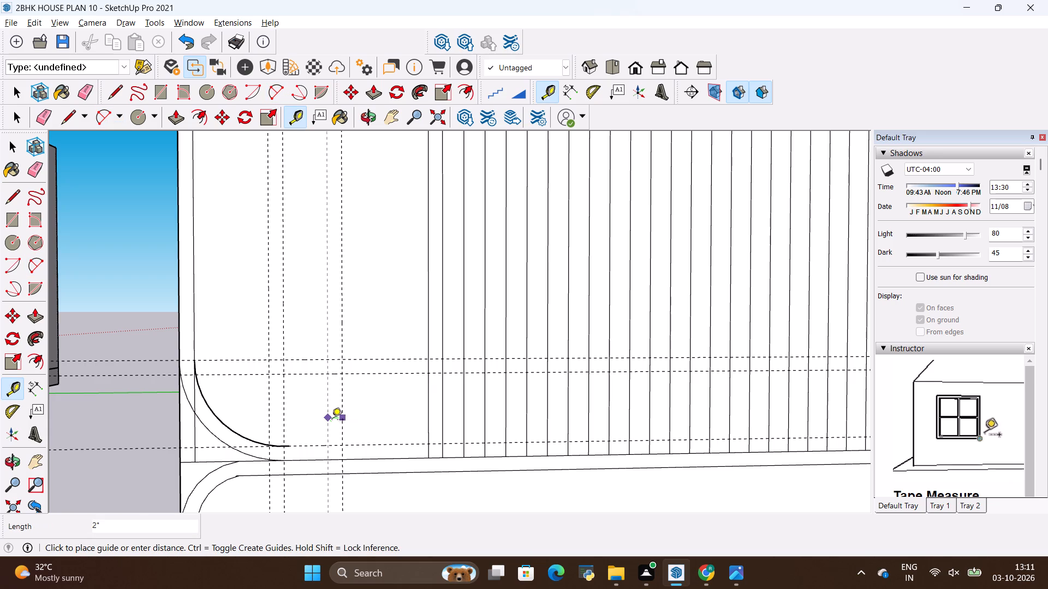
pyautogui.click(330, 420)
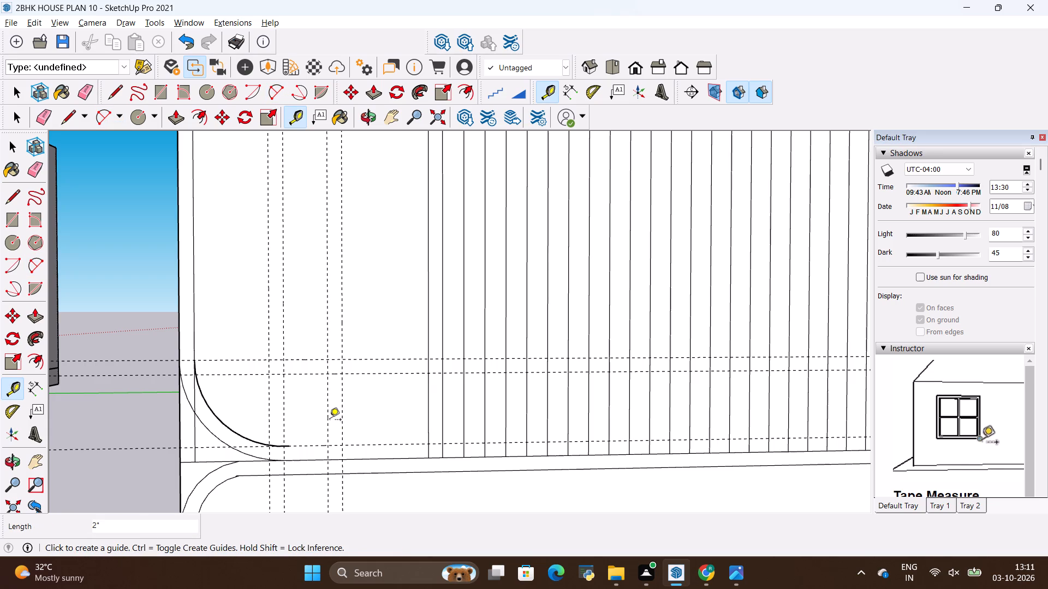
pyautogui.press('Escape')
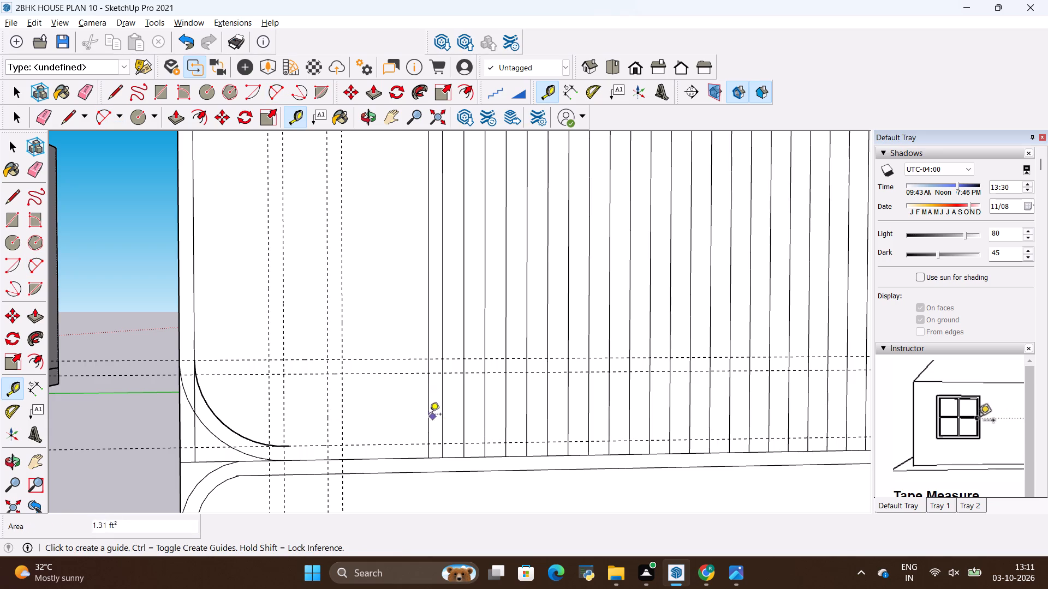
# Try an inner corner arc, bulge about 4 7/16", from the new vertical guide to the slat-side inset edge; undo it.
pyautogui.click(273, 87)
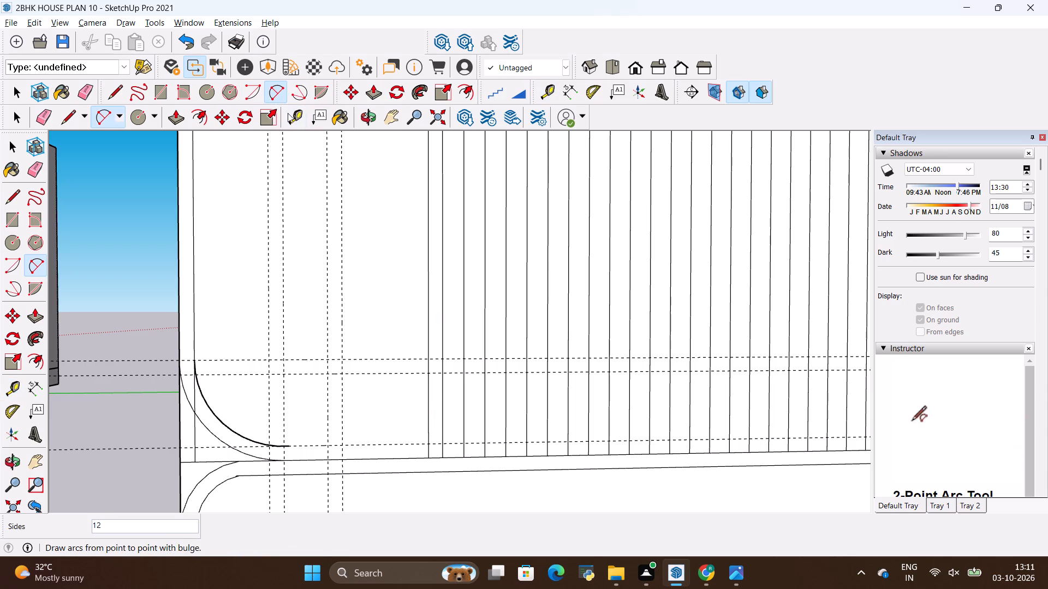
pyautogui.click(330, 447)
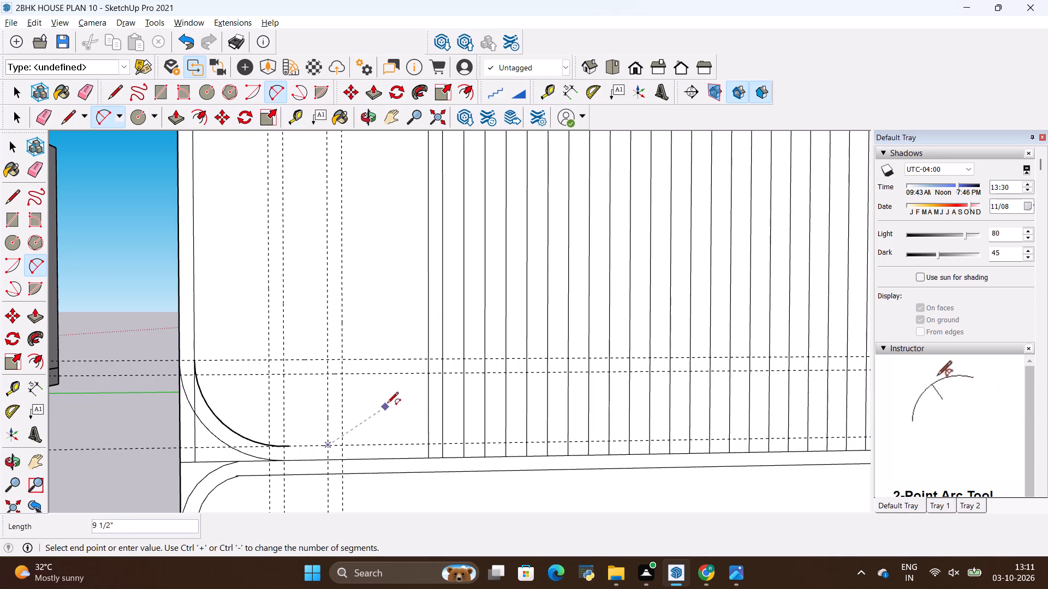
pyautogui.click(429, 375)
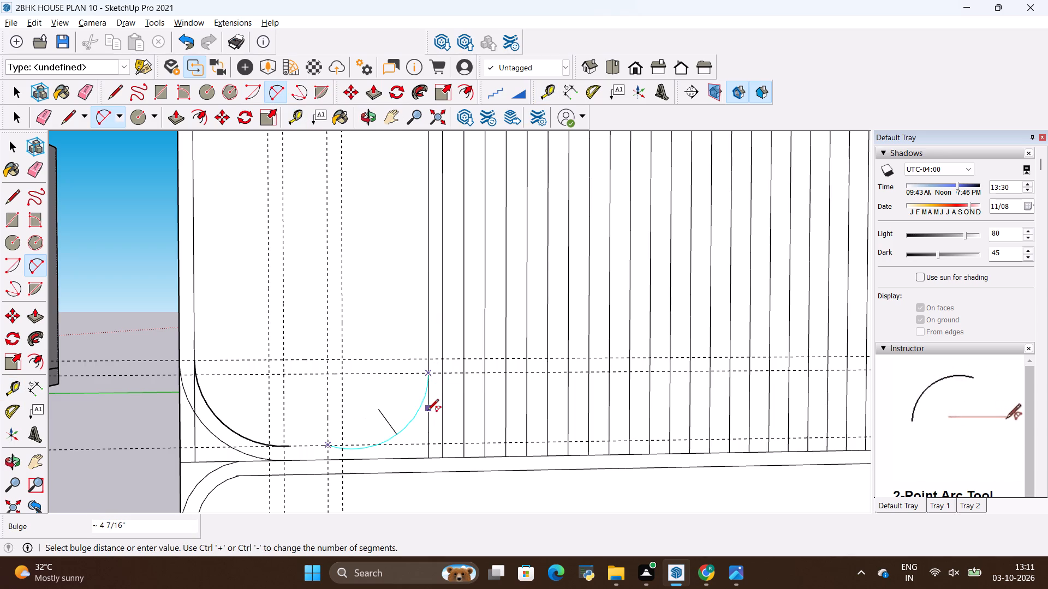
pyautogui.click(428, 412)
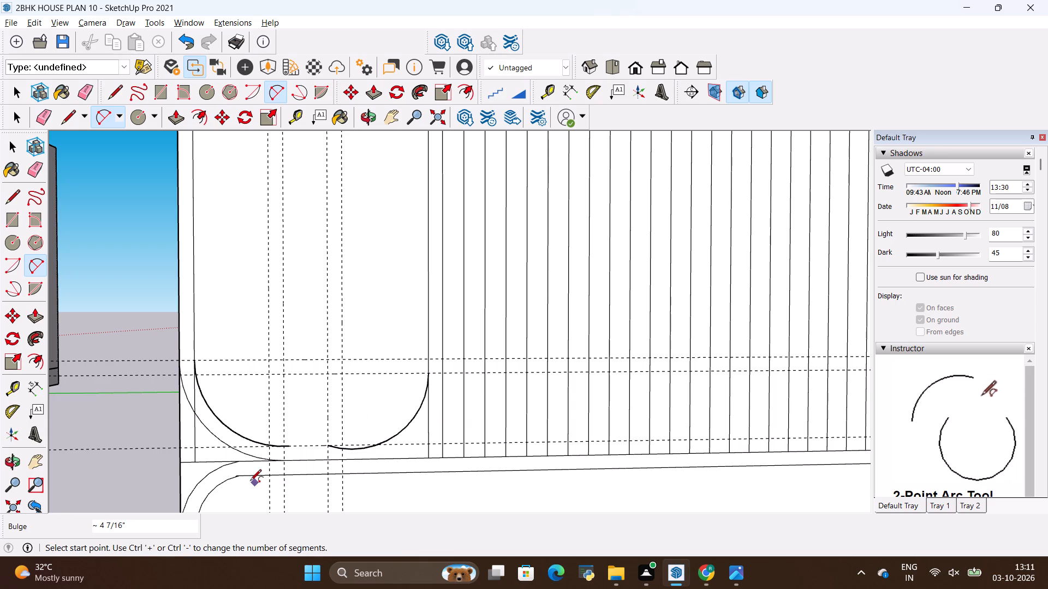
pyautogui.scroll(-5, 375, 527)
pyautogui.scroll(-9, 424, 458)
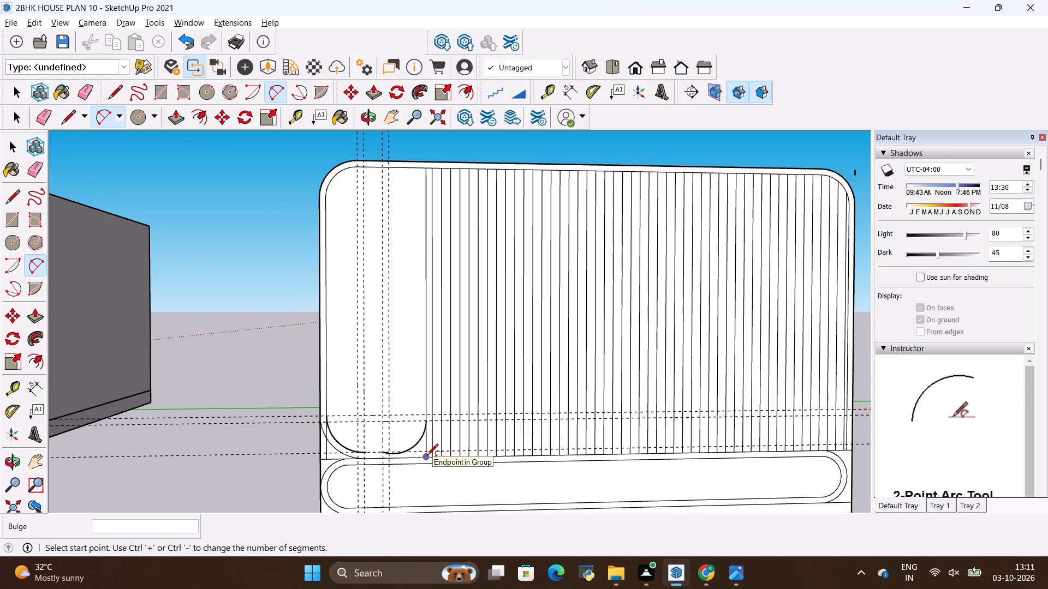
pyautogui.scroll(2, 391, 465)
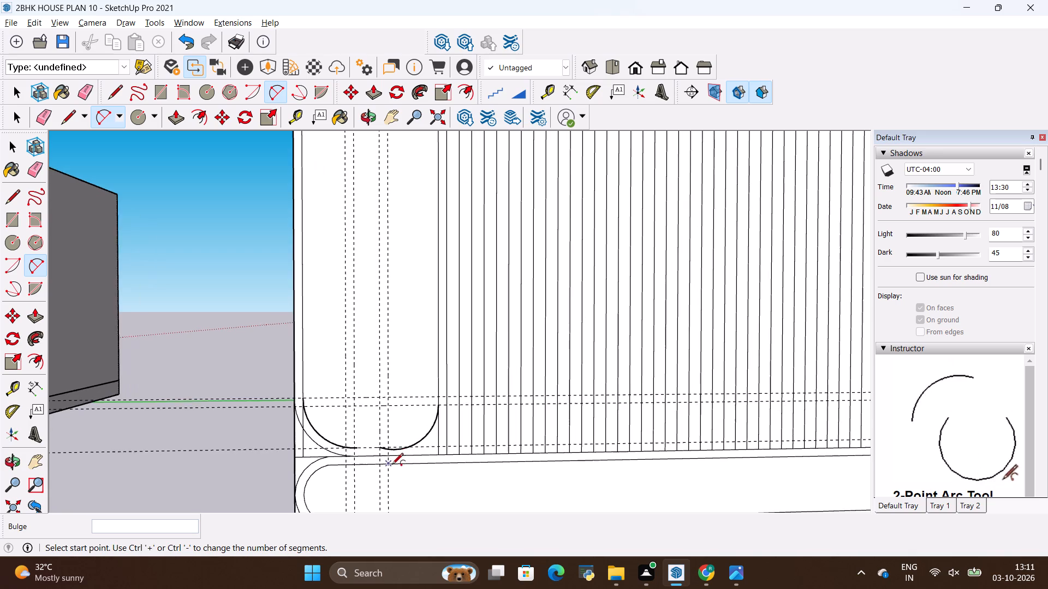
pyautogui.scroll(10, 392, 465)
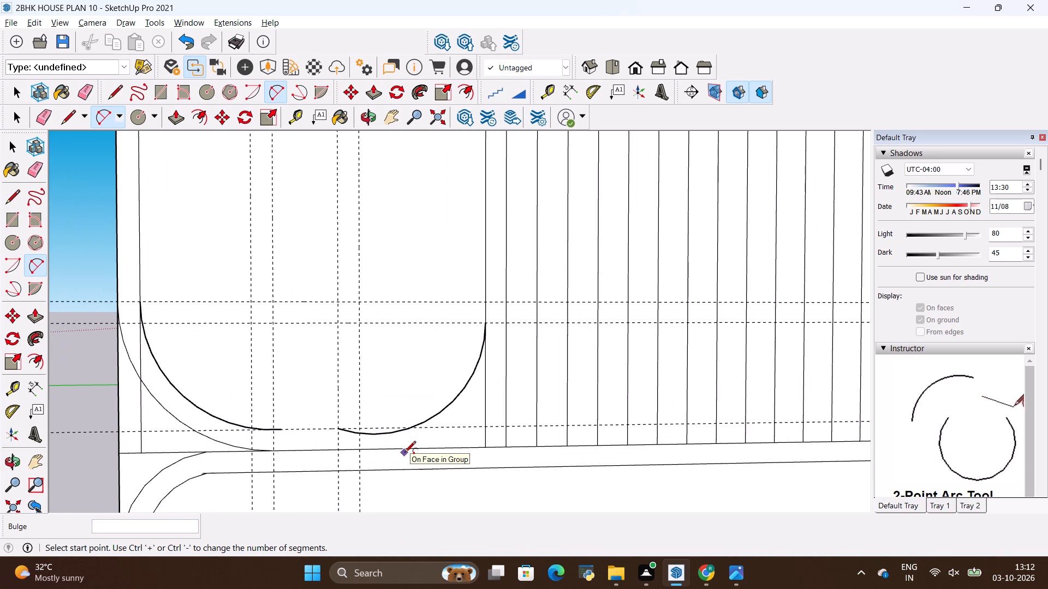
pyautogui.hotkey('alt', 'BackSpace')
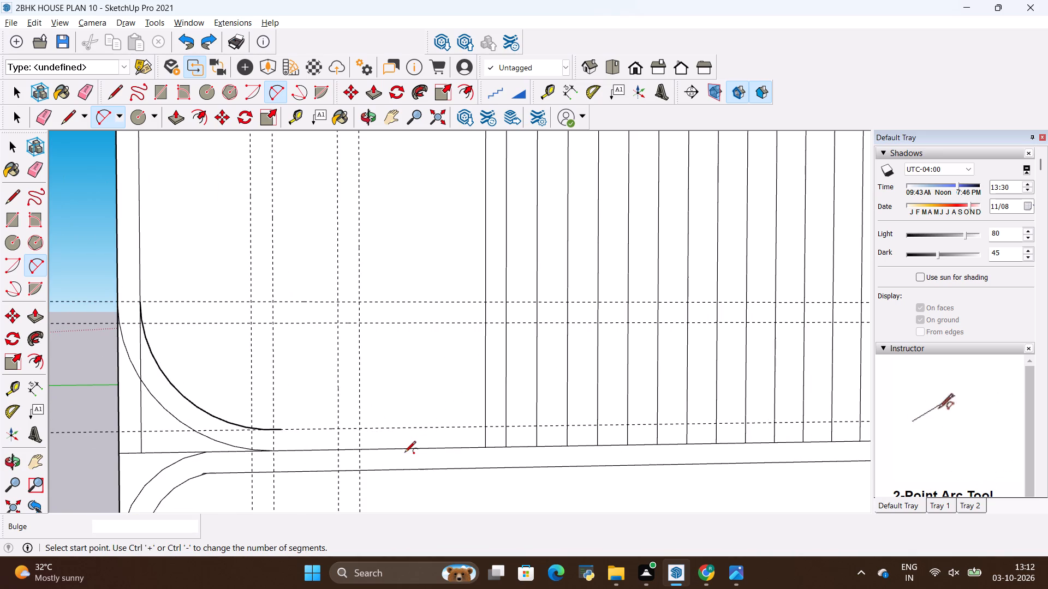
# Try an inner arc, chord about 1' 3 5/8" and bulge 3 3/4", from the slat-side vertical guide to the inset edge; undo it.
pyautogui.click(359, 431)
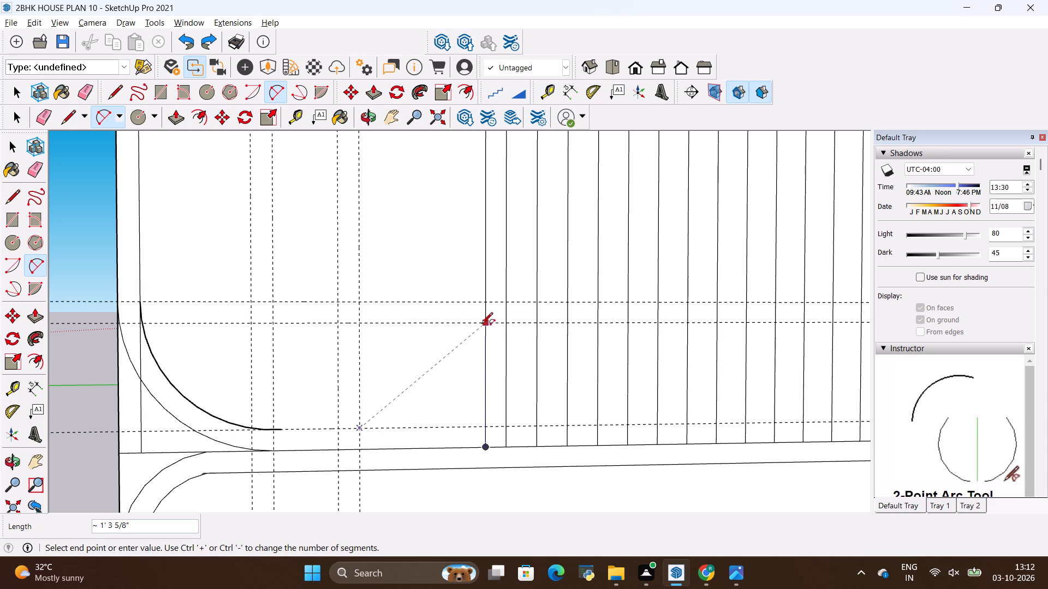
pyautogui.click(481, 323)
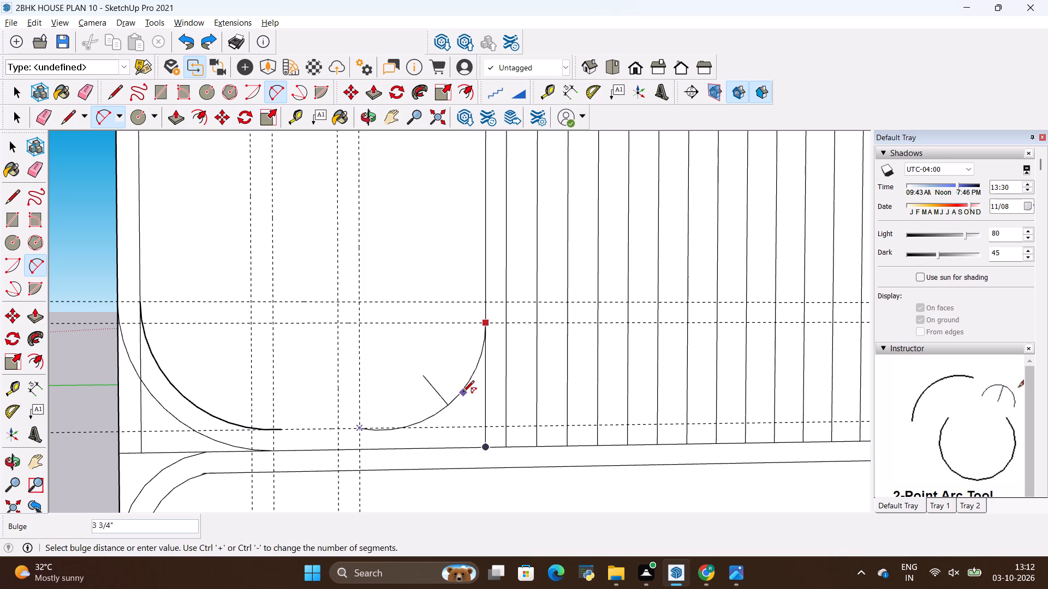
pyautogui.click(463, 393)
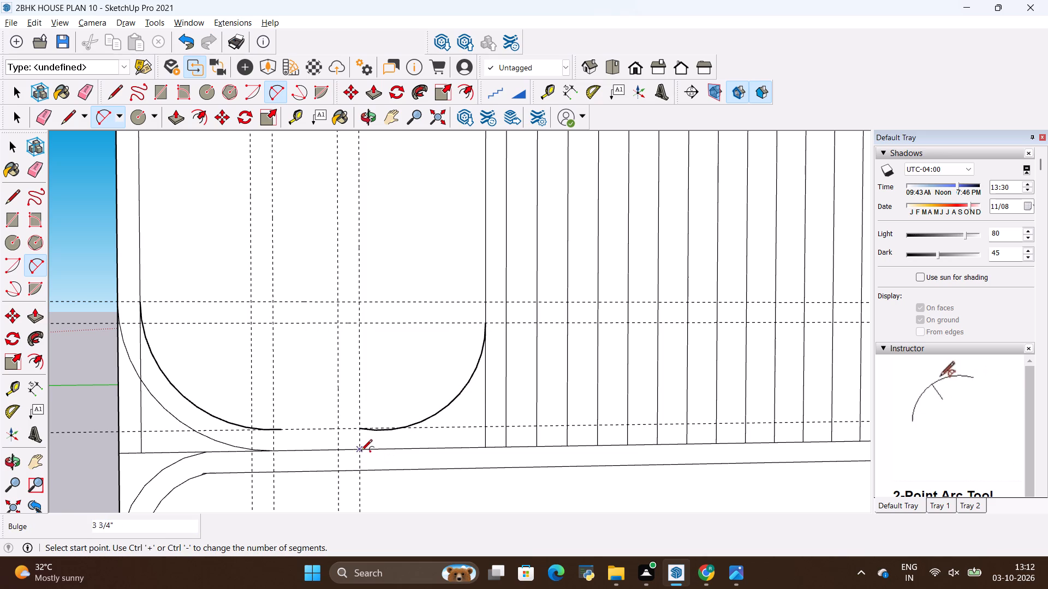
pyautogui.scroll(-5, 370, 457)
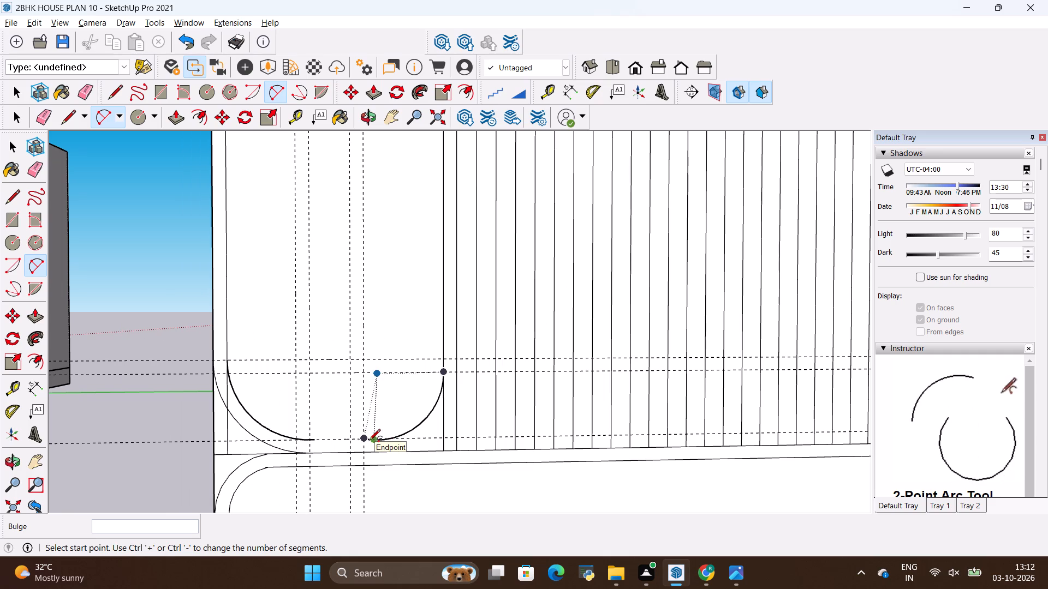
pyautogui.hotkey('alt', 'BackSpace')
# Inside the group, draw the slat-side inner corner arc, bulge about 3 1/2", from the lowest guide to the inset edge at the upper horizontal guide.
pyautogui.press('space')
pyautogui.doubleClick(376, 337)
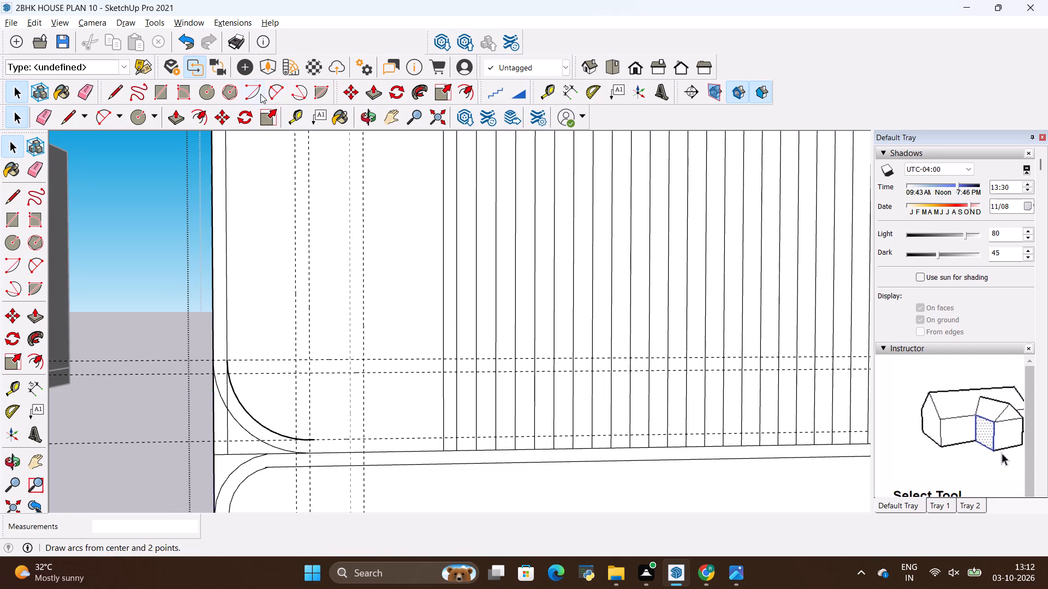
pyautogui.click(276, 90)
pyautogui.scroll(2, 409, 428)
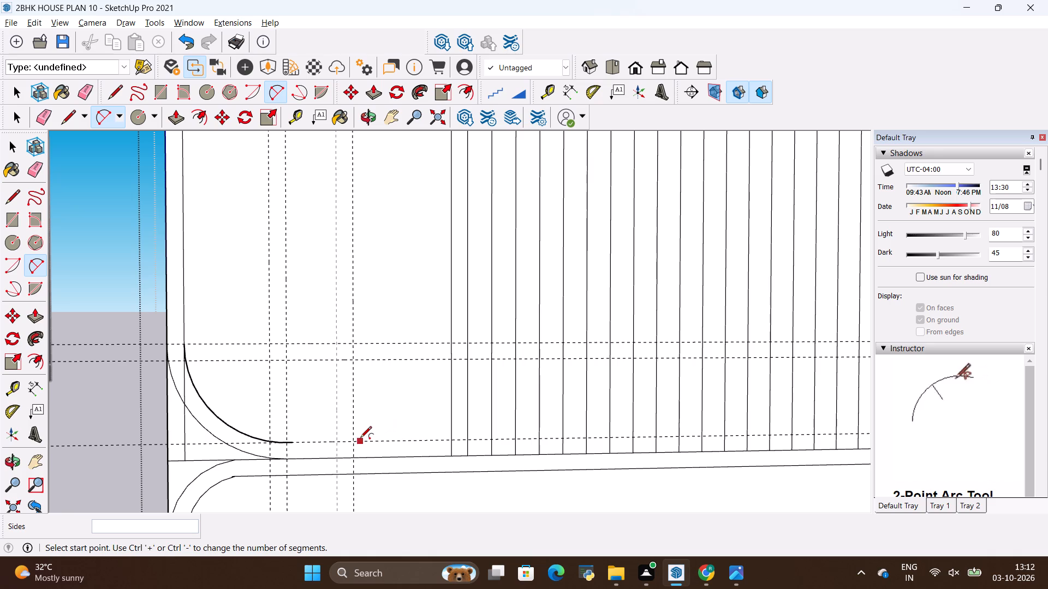
pyautogui.click(355, 441)
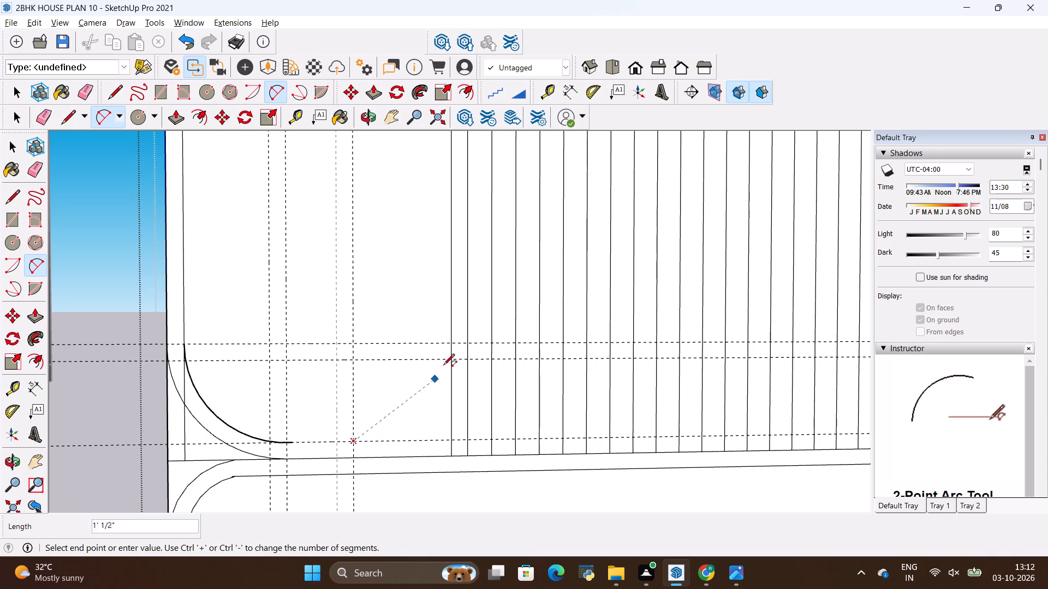
pyautogui.click(451, 342)
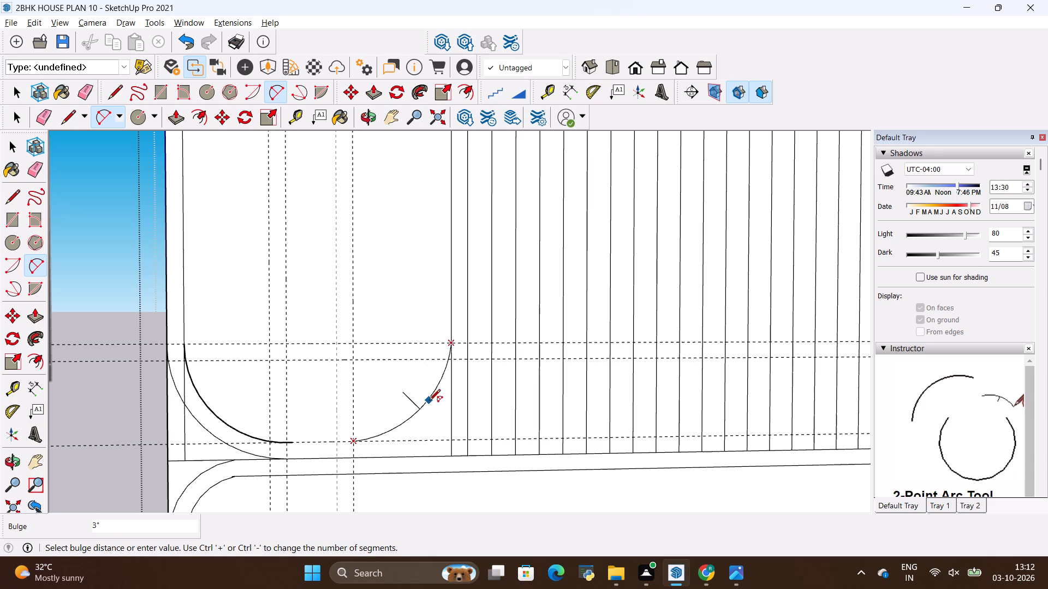
pyautogui.click(431, 402)
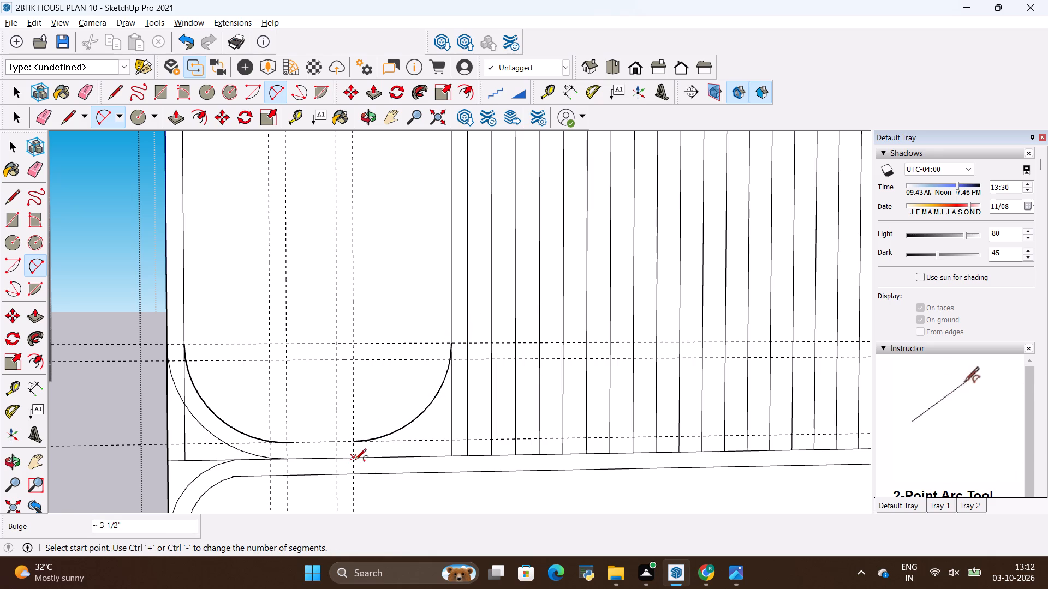
# Draw the slat-side outer corner arc, chord about 1' 7 13/16", from the section's bottom edge to its outer edge at the upper horizontal guide.
pyautogui.click(355, 461)
pyautogui.click(468, 344)
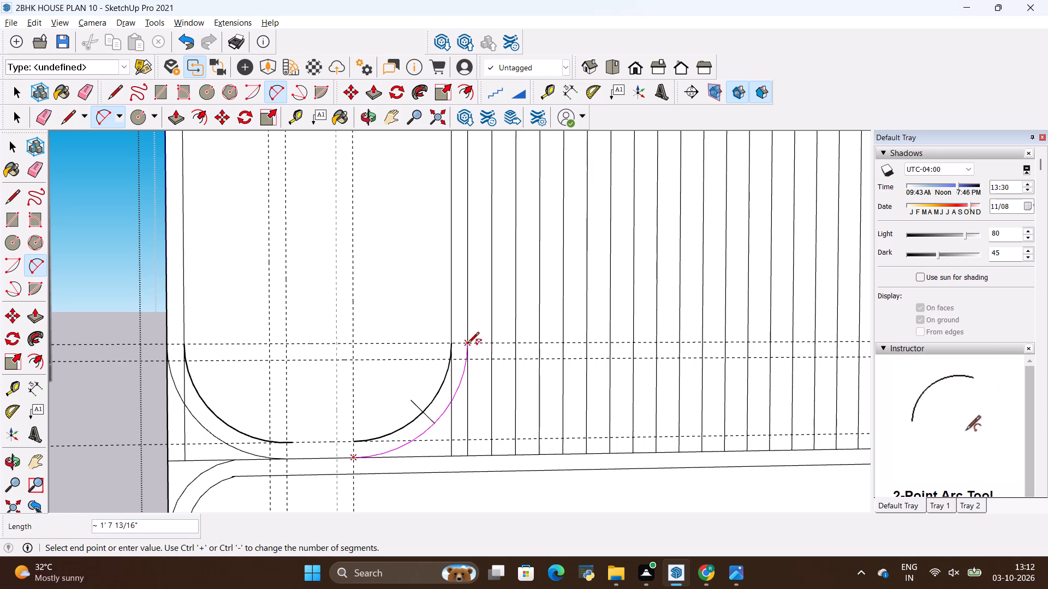
pyautogui.click(448, 415)
pyautogui.press('Escape')
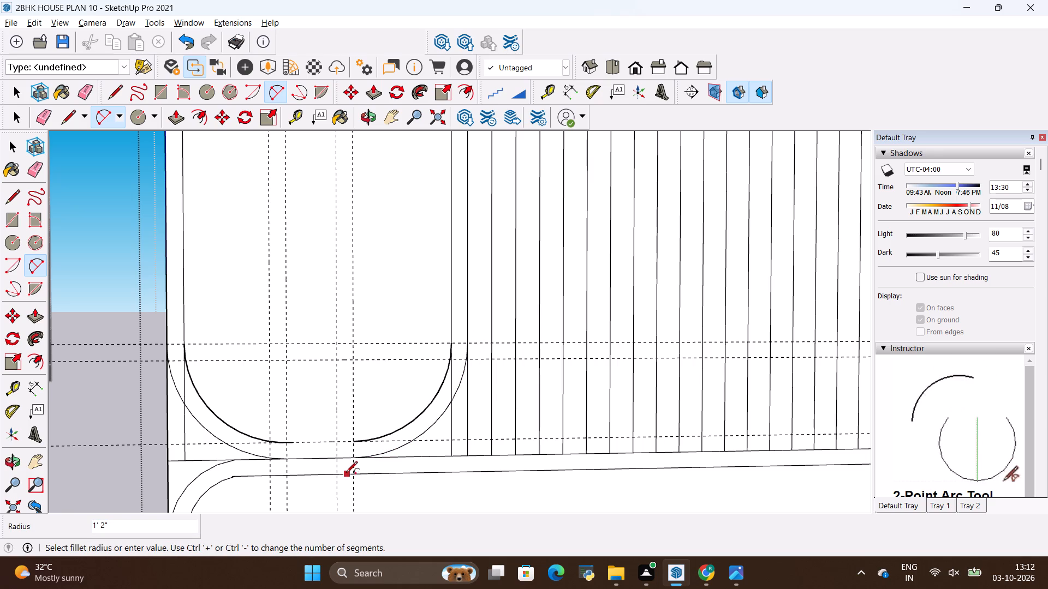
# Erase the inset vertical edge segment between the inner and outer arcs at the shelf section's bottom-left corner.
pyautogui.scroll(3, 357, 446)
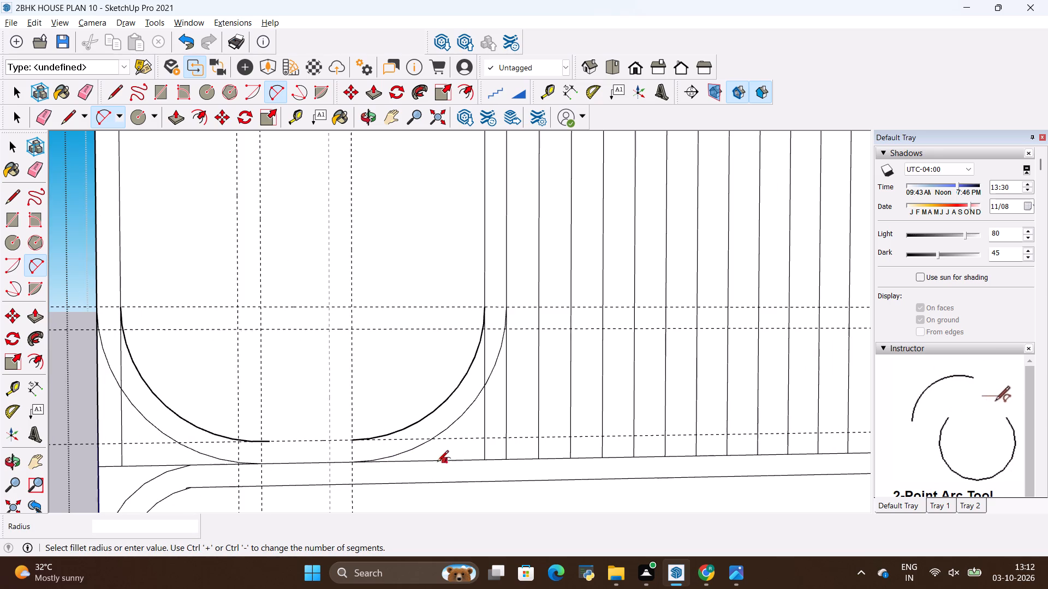
pyautogui.scroll(-4, 436, 462)
pyautogui.scroll(-4, 548, 505)
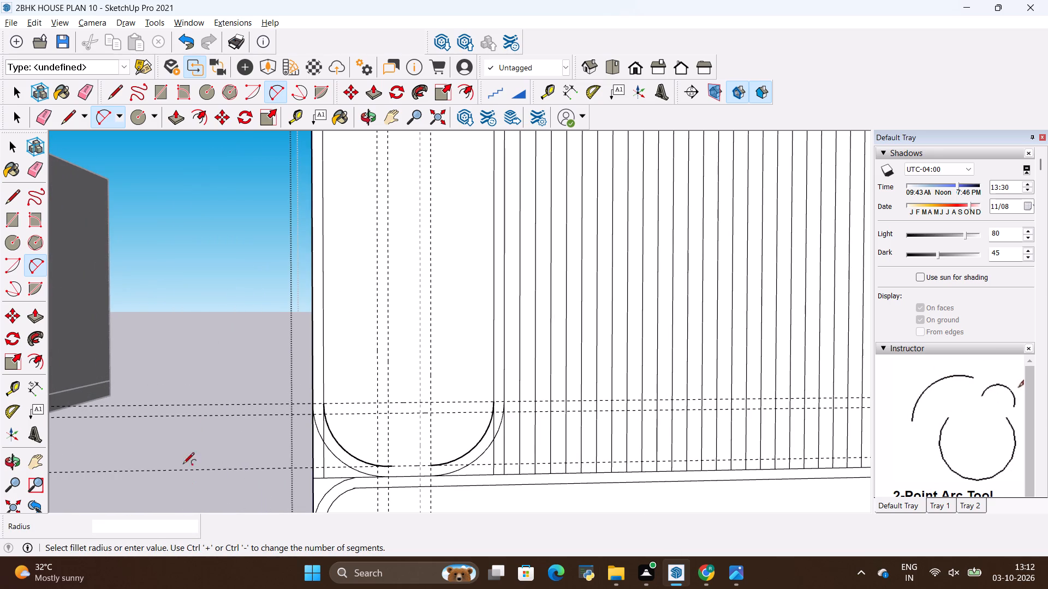
pyautogui.scroll(2, 387, 389)
pyautogui.scroll(12, 343, 431)
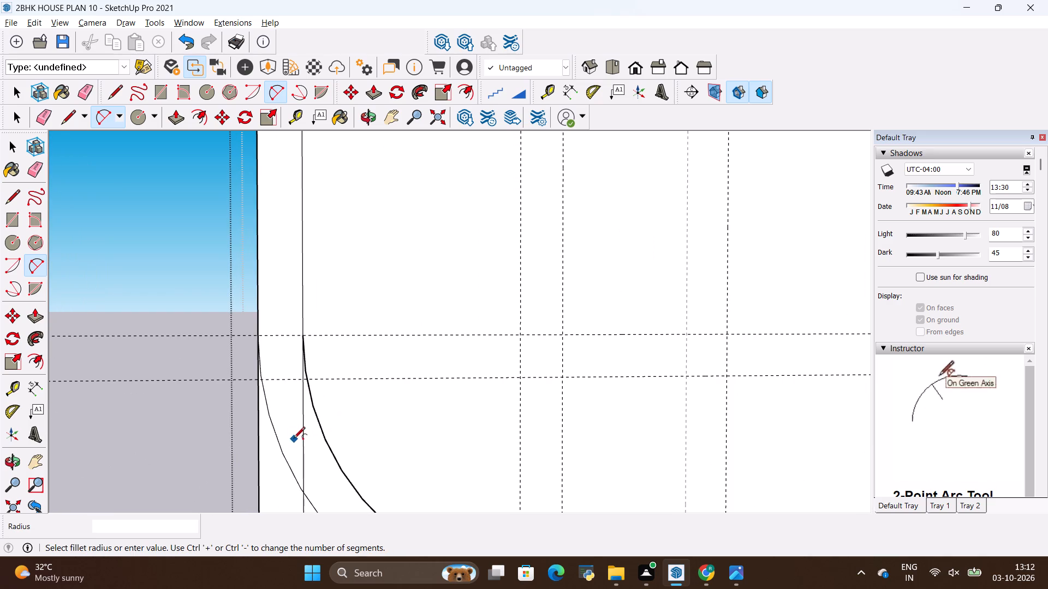
pyautogui.press('e')
pyautogui.moveTo(296, 436); pyautogui.dragTo(305, 438)
# Erase the two upper horizontal guides and the three black vertical guides used for the shelf section's corner arcs.
pyautogui.moveTo(280, 380); pyautogui.dragTo(286, 384)
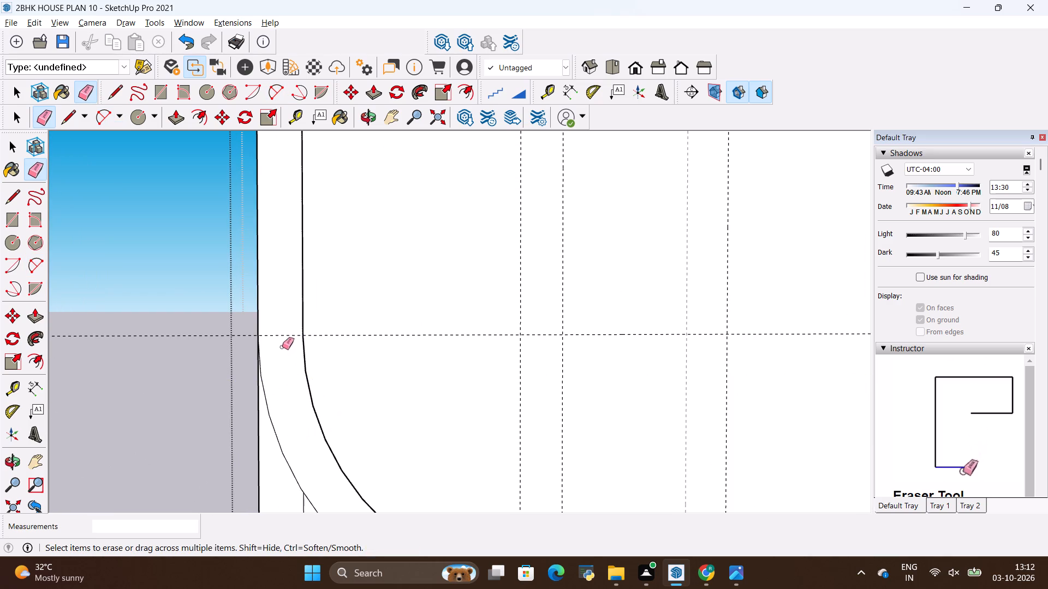
pyautogui.moveTo(281, 331); pyautogui.dragTo(285, 341)
pyautogui.scroll(1, 307, 400)
pyautogui.scroll(-7, 327, 341)
pyautogui.moveTo(414, 351); pyautogui.dragTo(427, 351)
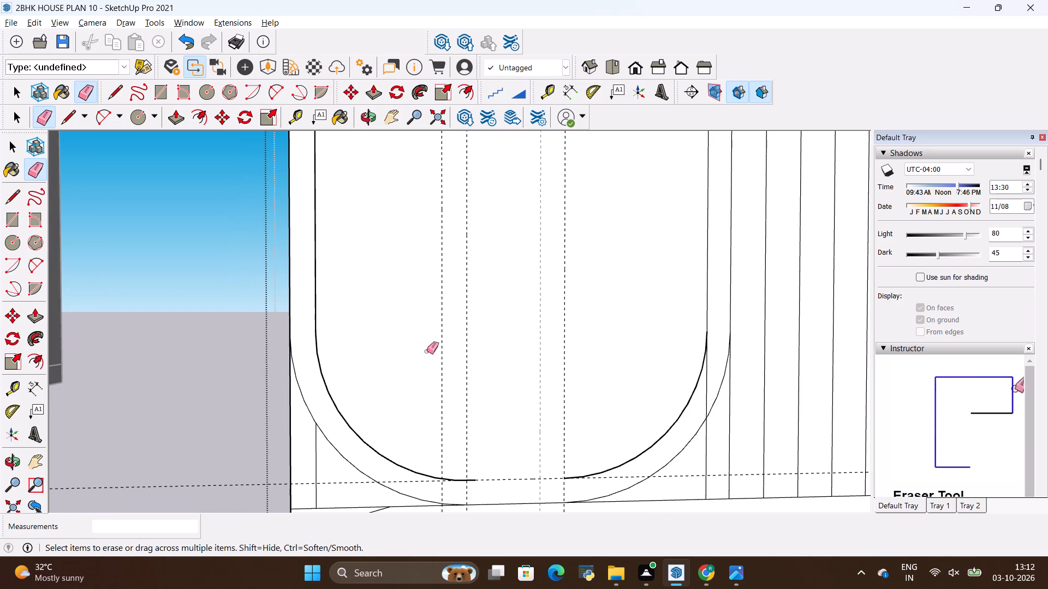
pyautogui.moveTo(427, 351); pyautogui.dragTo(549, 367)
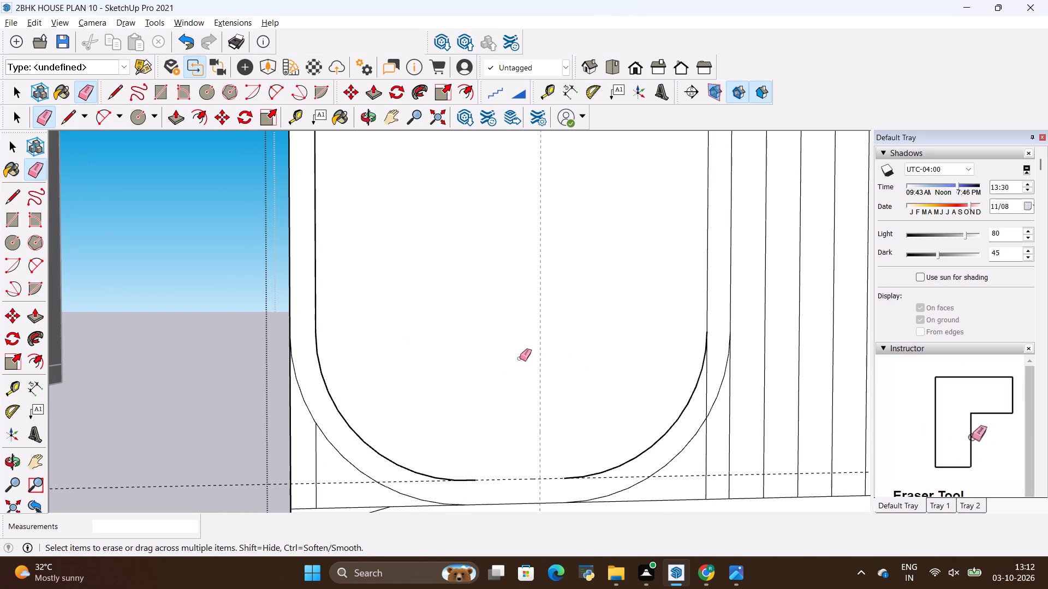
# Erase the leftover slat-side inset edge below the inner arc, along with the lowest horizontal guide.
pyautogui.scroll(1, 515, 358)
pyautogui.scroll(-5, 515, 358)
pyautogui.scroll(4, 639, 423)
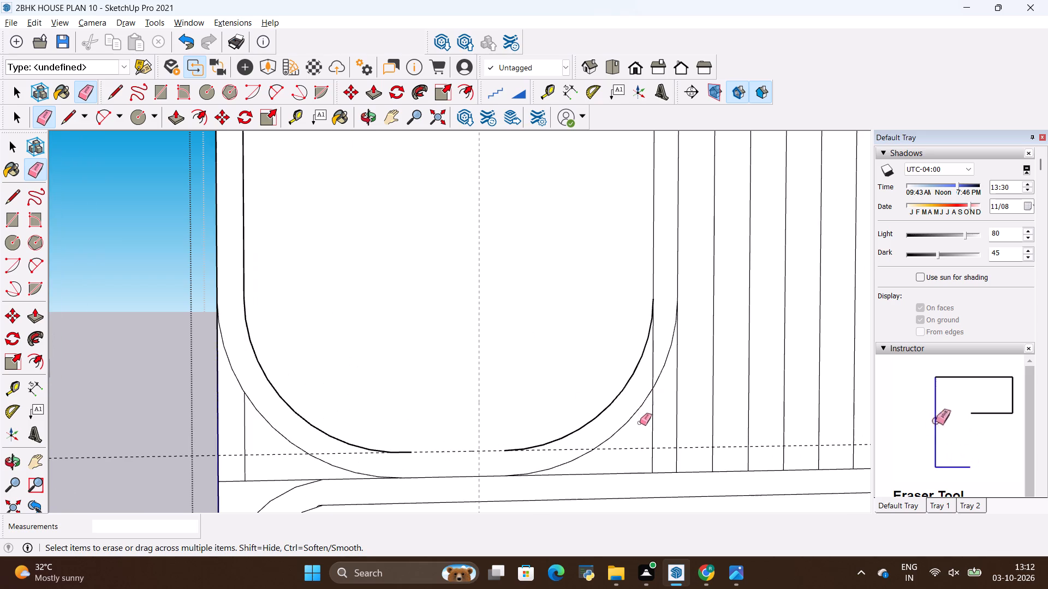
pyautogui.moveTo(653, 346); pyautogui.dragTo(653, 360)
pyautogui.scroll(-4, 607, 418)
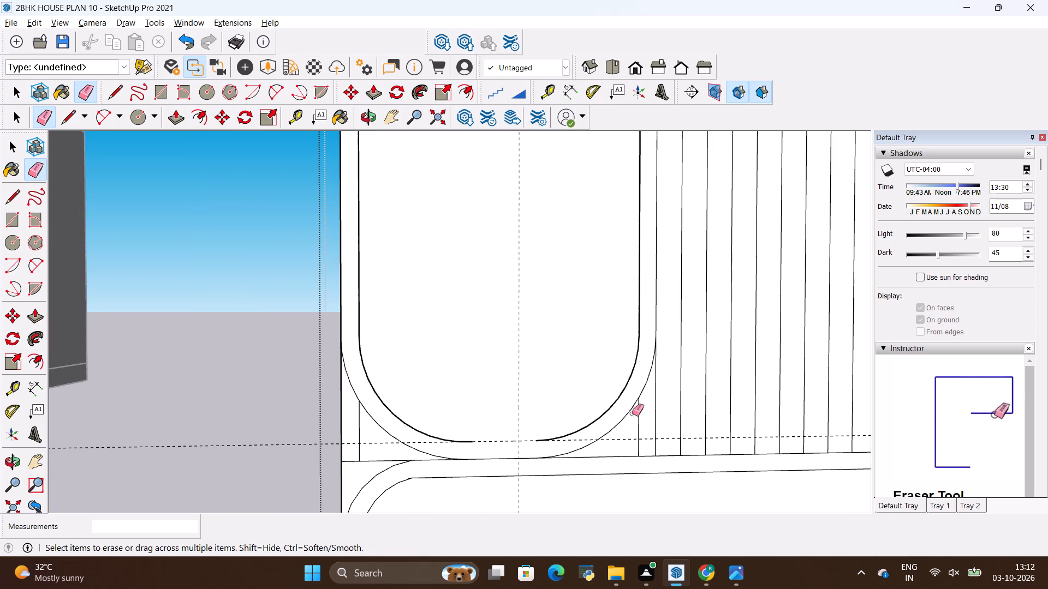
pyautogui.moveTo(641, 407); pyautogui.dragTo(637, 421)
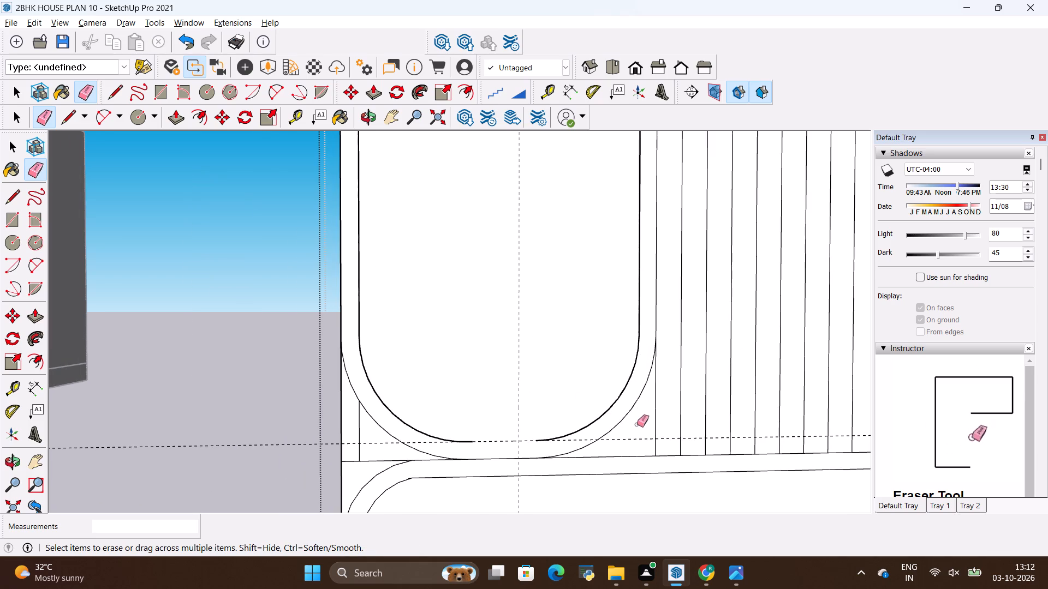
pyautogui.moveTo(637, 429); pyautogui.dragTo(635, 444)
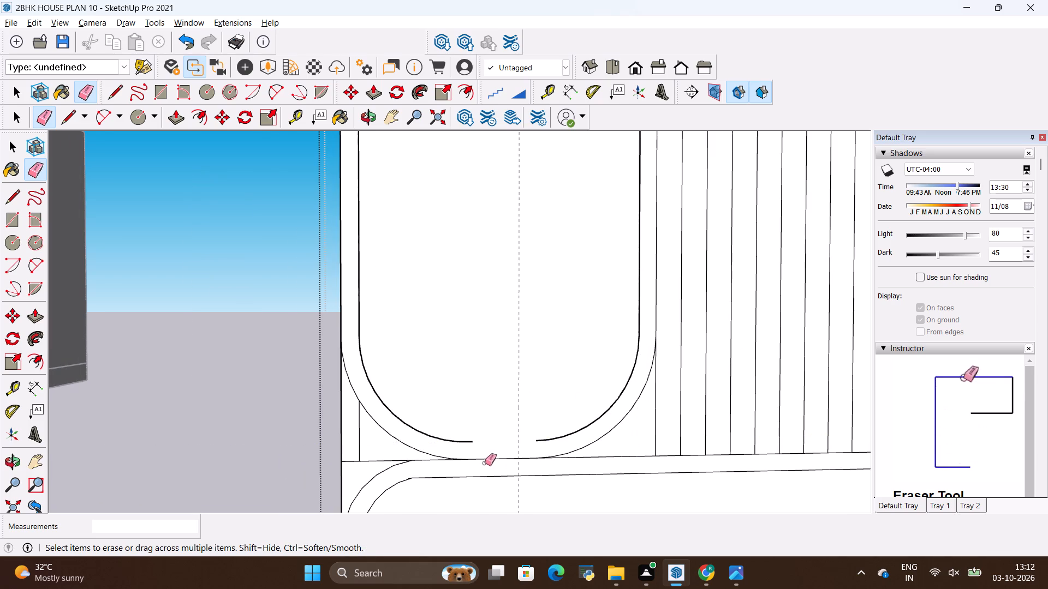
# Draw straight lines joining the lower ends of the two inner corner arcs and of the two outer corner arcs.
pyautogui.press('l')
pyautogui.scroll(3, 496, 464)
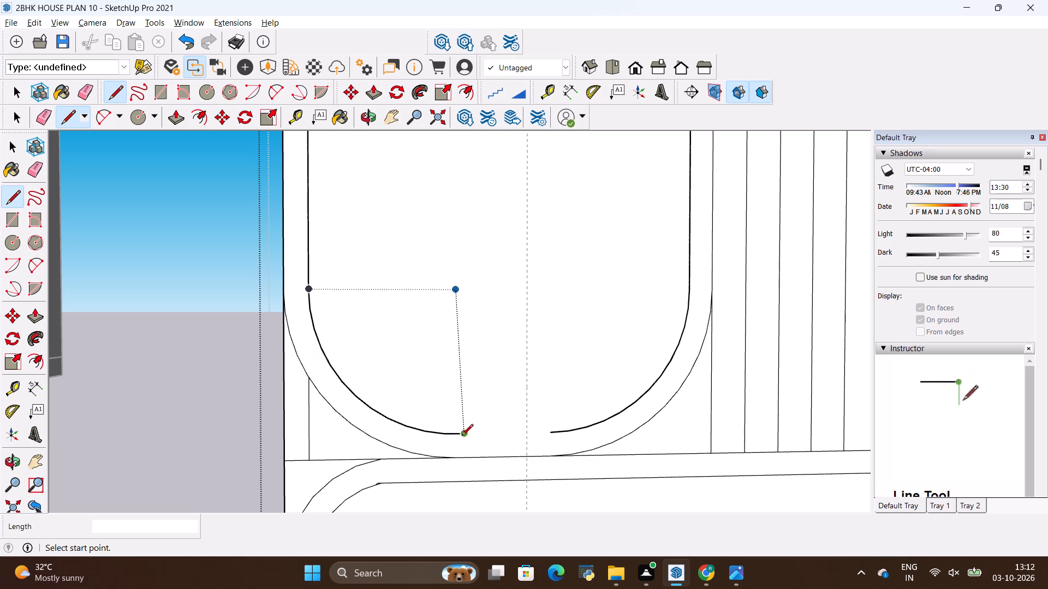
pyautogui.click(462, 436)
pyautogui.click(549, 437)
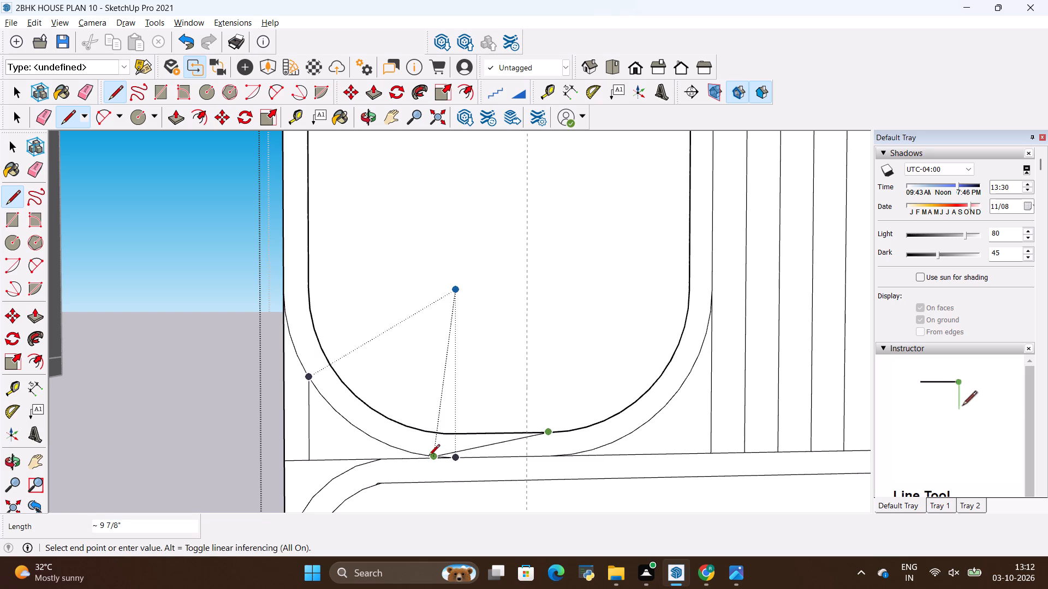
pyautogui.press('Escape')
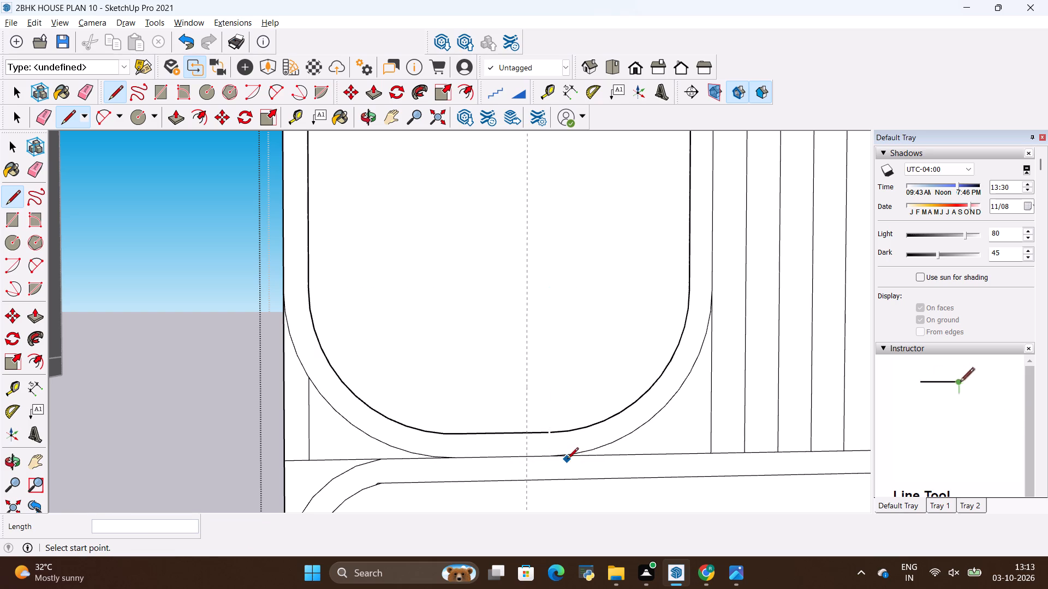
pyautogui.click(552, 460)
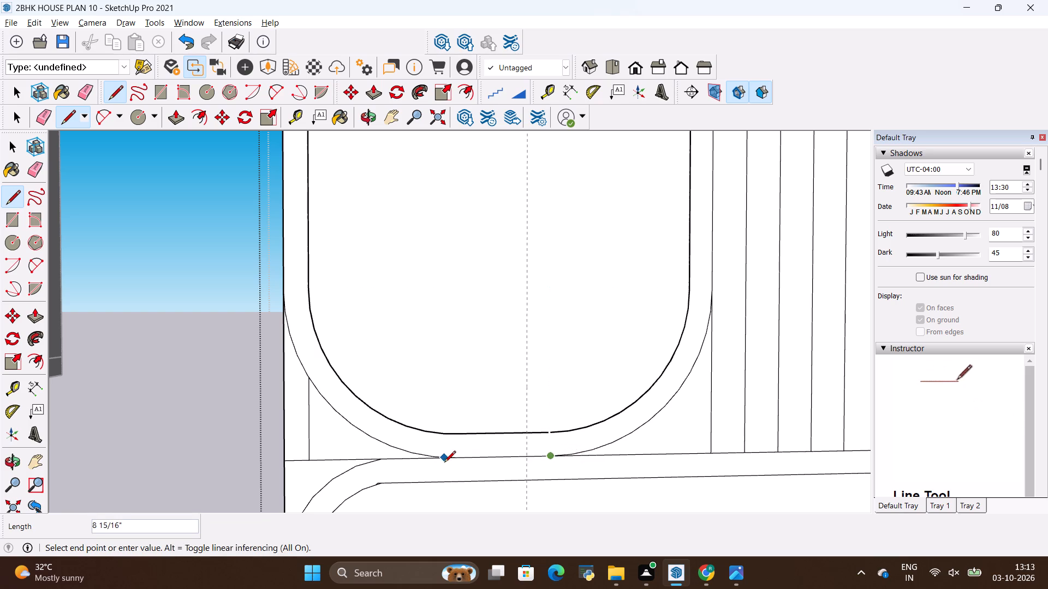
pyautogui.click(444, 463)
pyautogui.press('Escape')
# Examine the display shelf section's outline, top corner and rounded lower corner arcs for leftover or open edges.
pyautogui.scroll(-5, 426, 462)
pyautogui.scroll(-5, 486, 456)
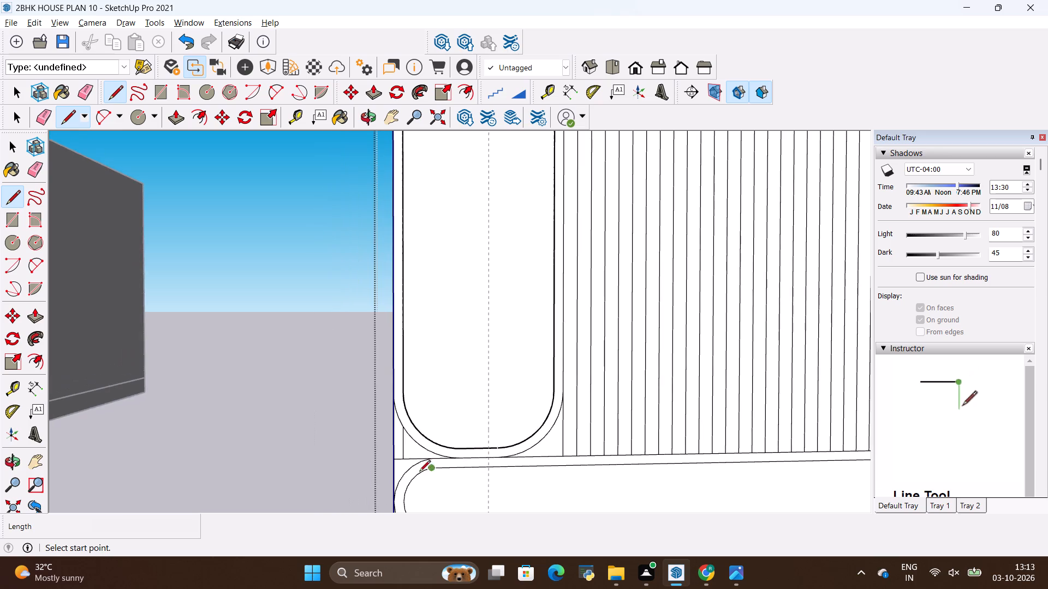
pyautogui.scroll(16, 418, 472)
pyautogui.scroll(4, 481, 442)
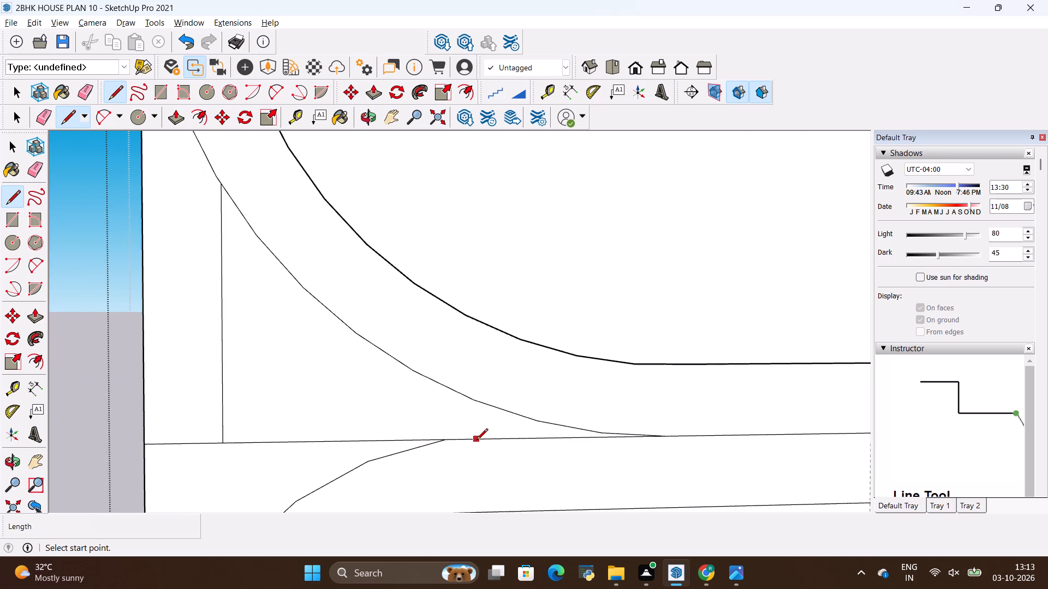
pyautogui.scroll(-16, 477, 441)
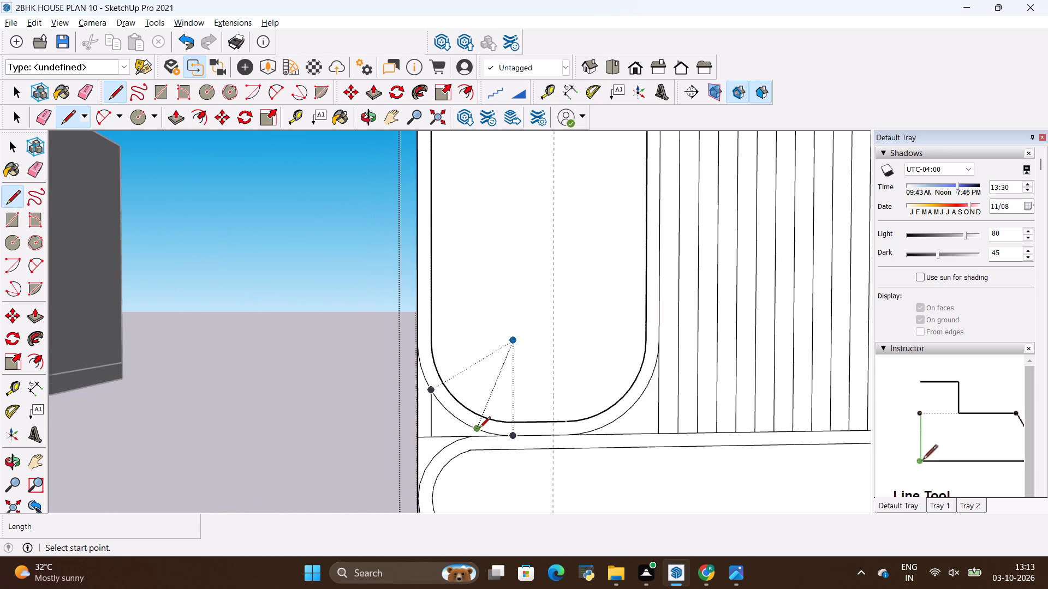
pyautogui.scroll(-15, 479, 429)
pyautogui.scroll(3, 546, 221)
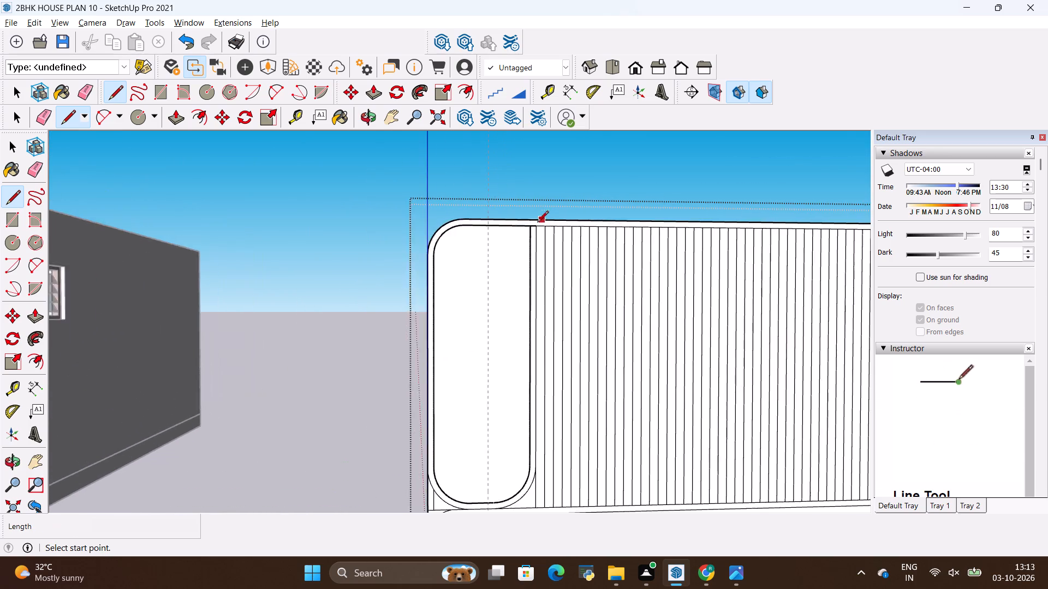
pyautogui.scroll(10, 537, 223)
pyautogui.scroll(-14, 555, 236)
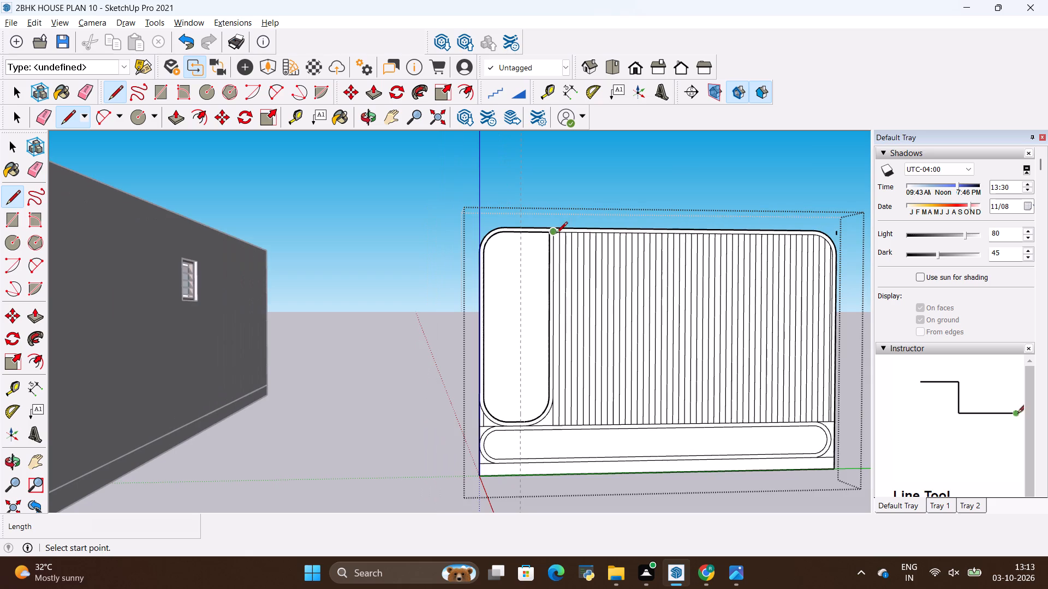
pyautogui.scroll(8, 558, 418)
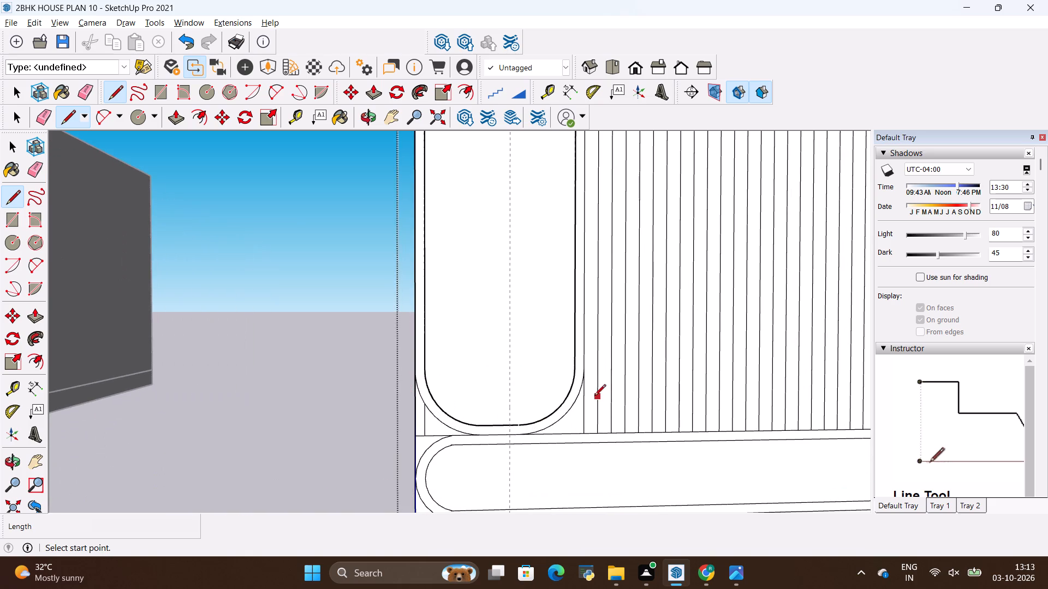
pyautogui.scroll(6, 591, 392)
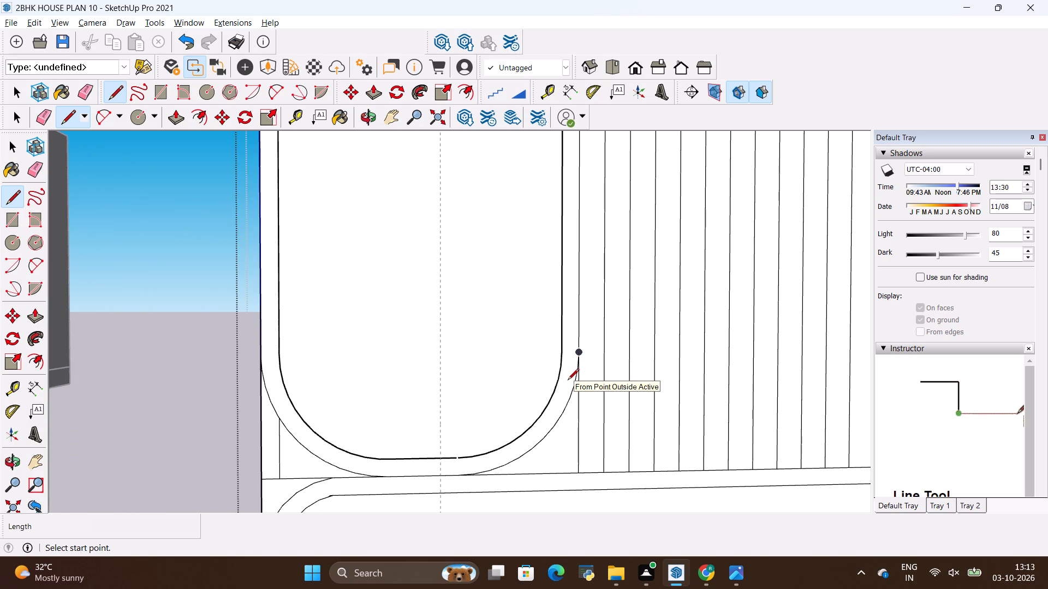
pyautogui.press('Escape')
pyautogui.scroll(-9, 492, 470)
pyautogui.scroll(-5, 600, 357)
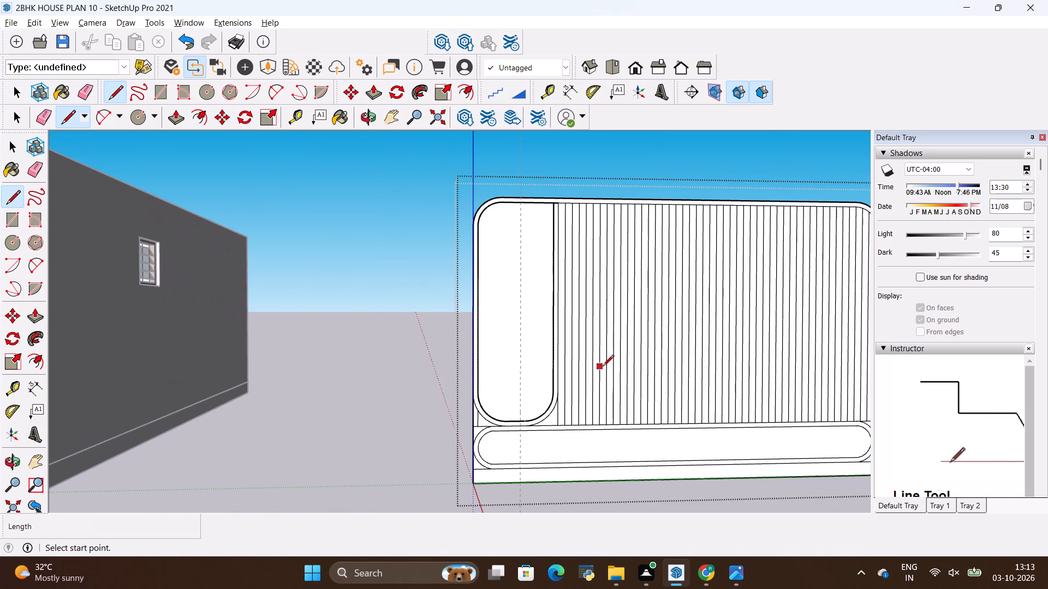
pyautogui.press('Escape')
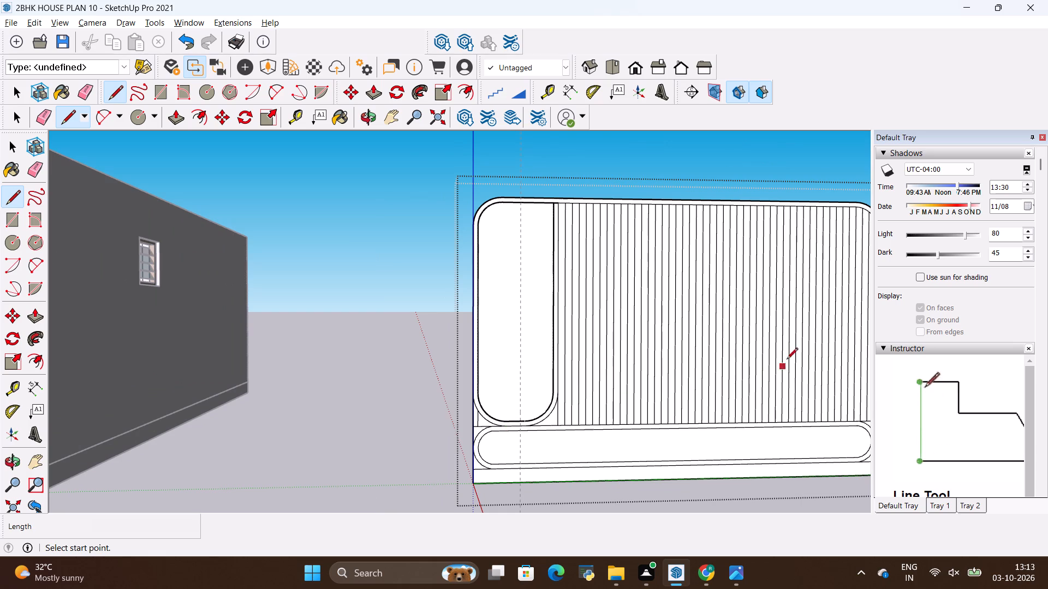
# Exit the group and draw a short line of about 3/16" bridging the gap in the shelf section's inner bottom edge.
pyautogui.press('space')
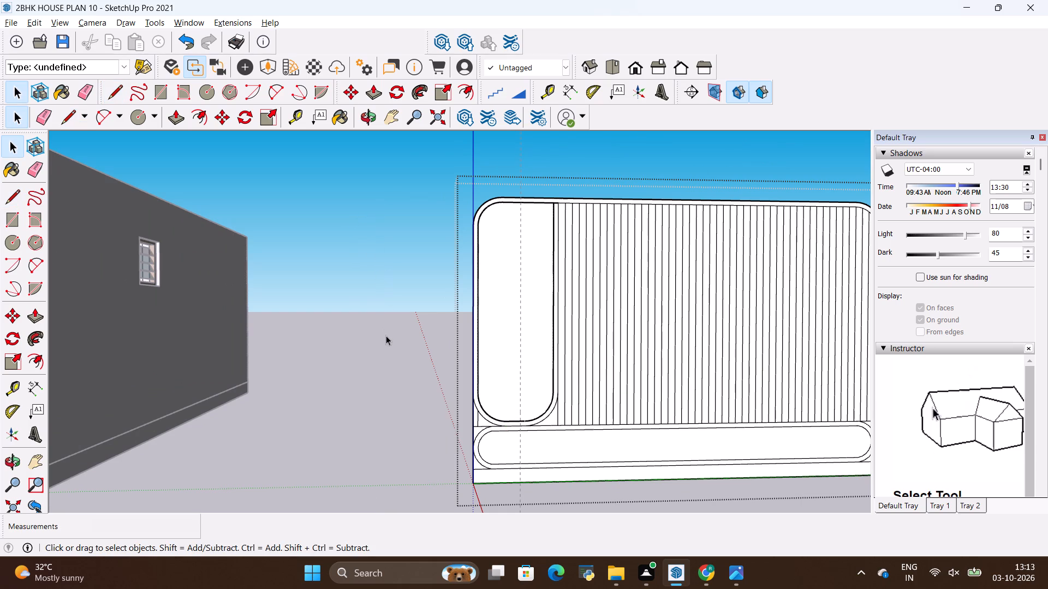
pyautogui.click(386, 336)
pyautogui.scroll(9, 498, 416)
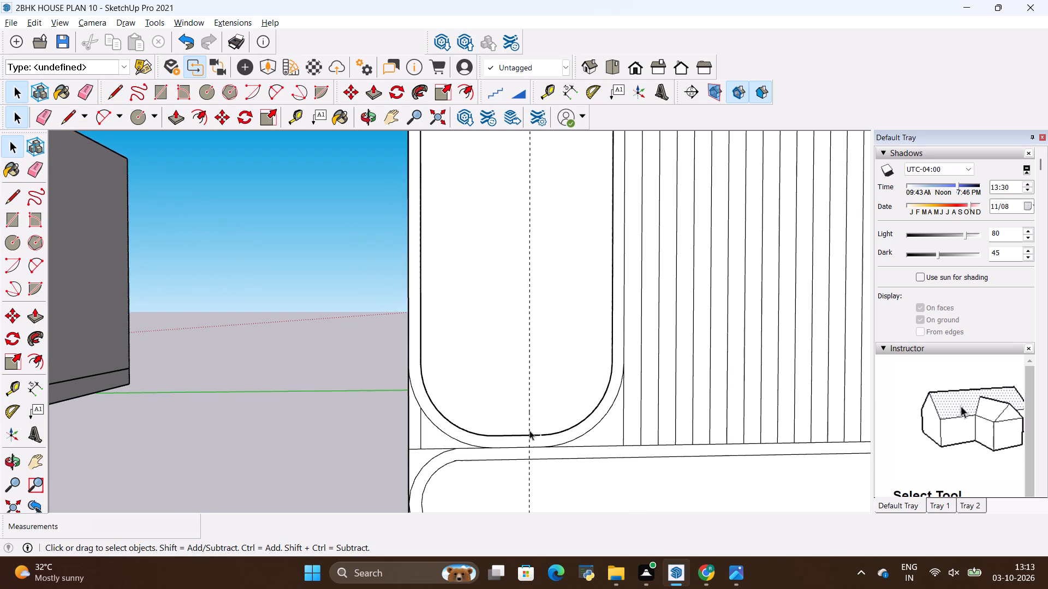
pyautogui.scroll(12, 527, 440)
pyautogui.scroll(-5, 502, 430)
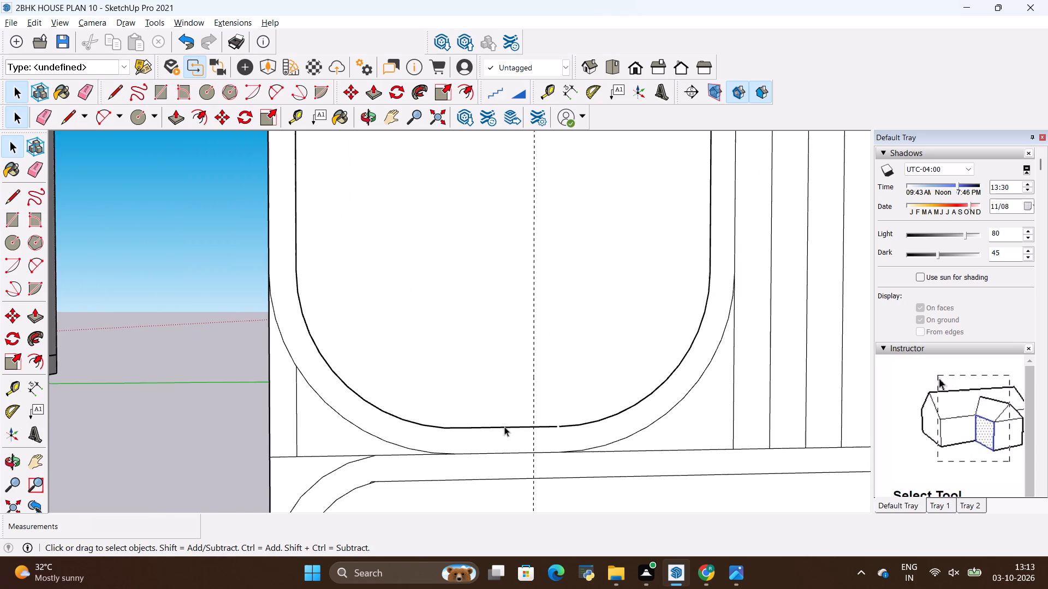
pyautogui.scroll(18, 561, 424)
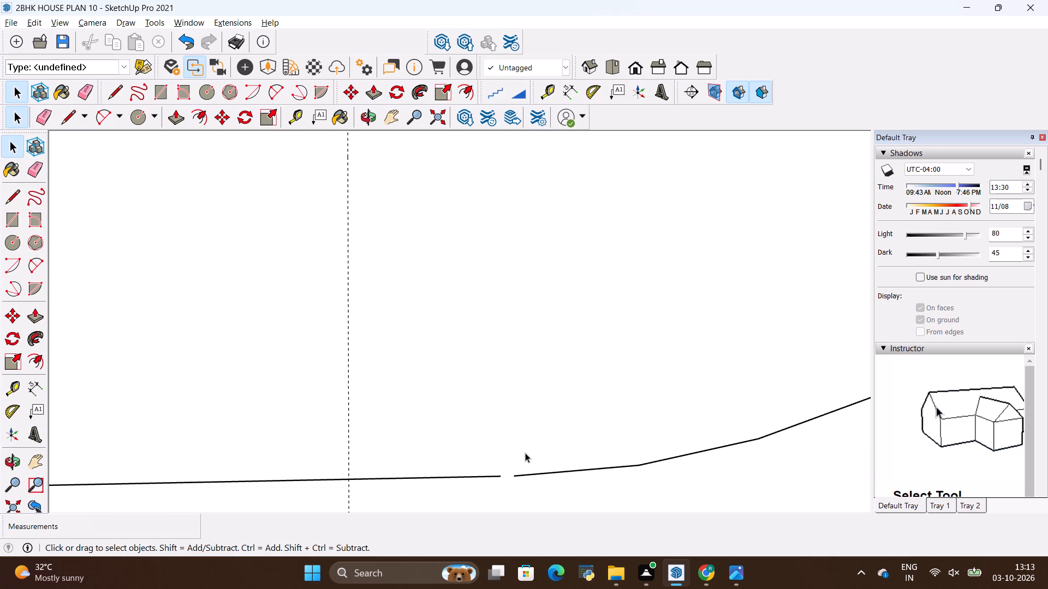
pyautogui.press('space')
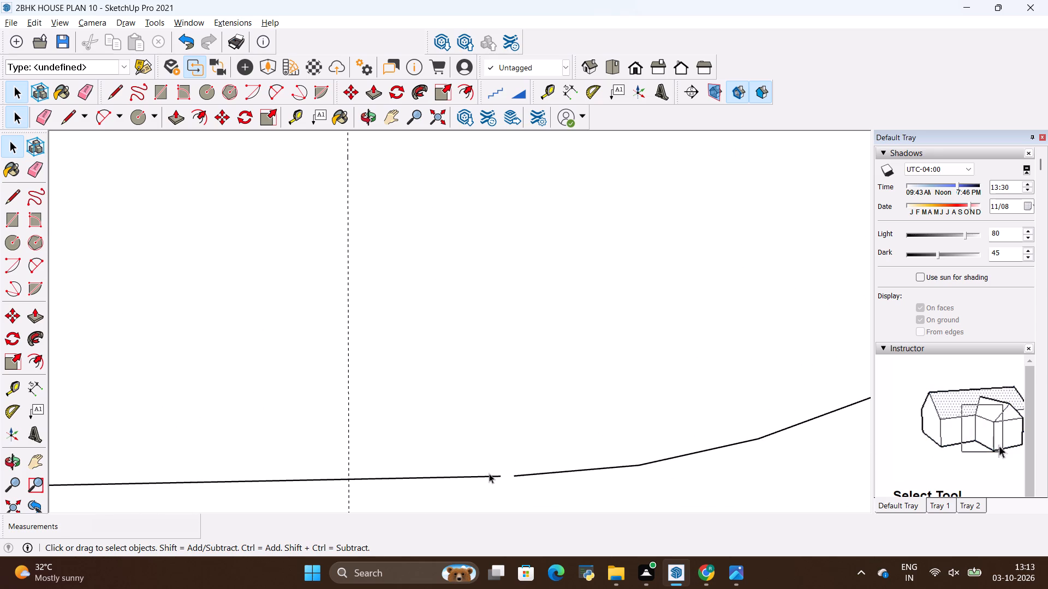
pyautogui.press('l')
pyautogui.click(498, 474)
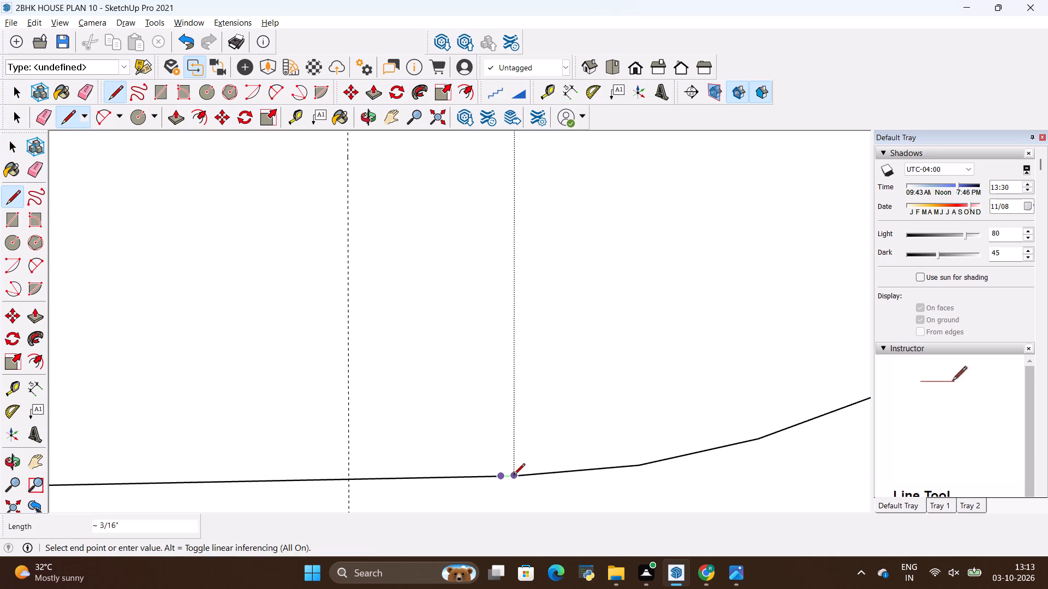
pyautogui.click(514, 476)
pyautogui.press('Escape')
# Check the shelf section's inner bottom edge and compare the whole unit with the reference image.
pyautogui.scroll(-12, 483, 419)
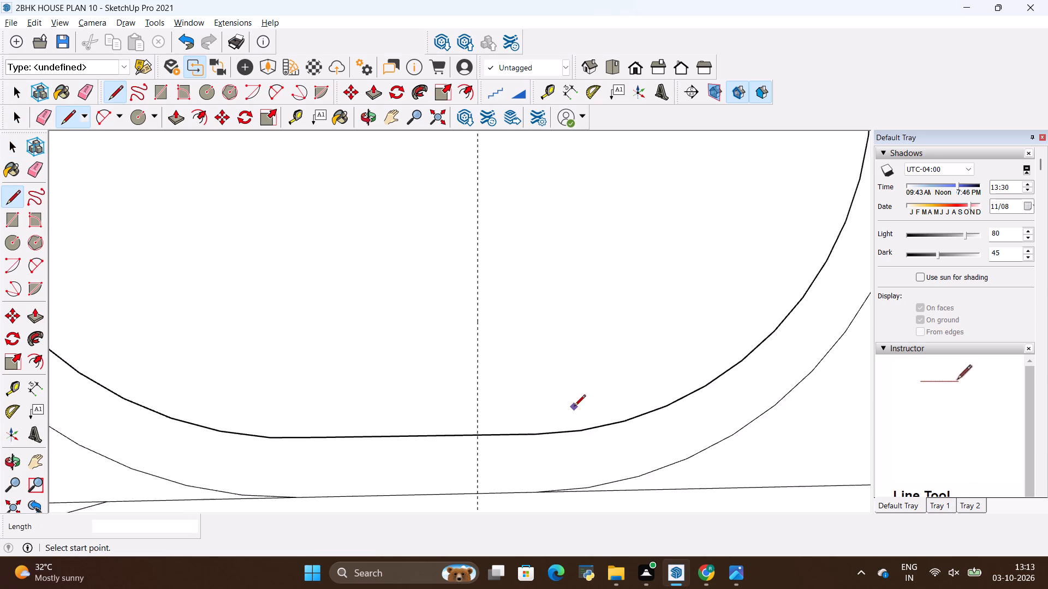
pyautogui.scroll(-15, 574, 407)
pyautogui.scroll(10, 562, 400)
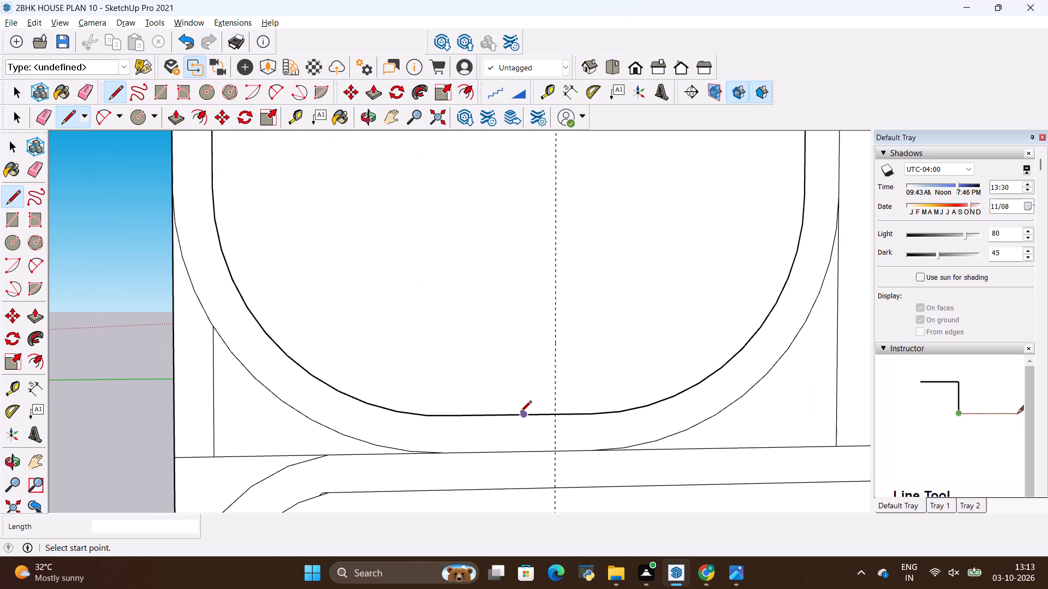
pyautogui.press('space')
pyautogui.click(519, 415)
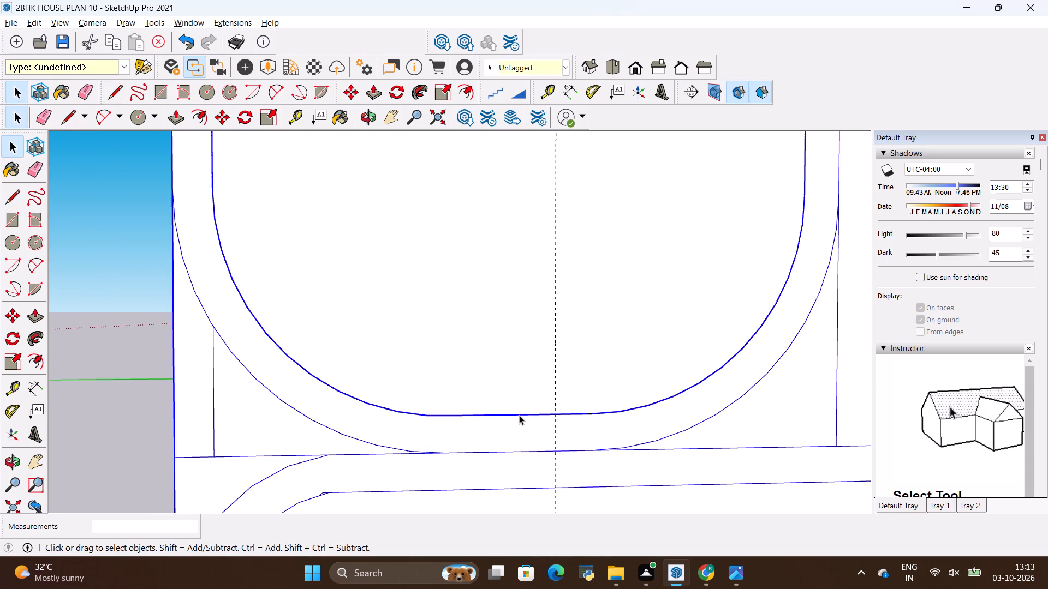
pyautogui.doubleClick(519, 415)
pyautogui.click(519, 415)
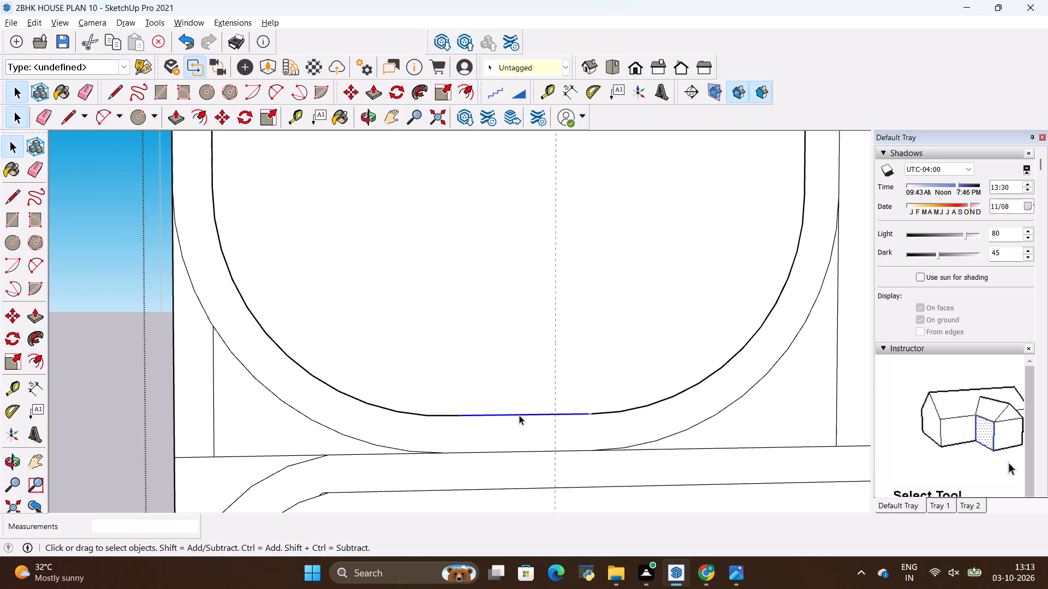
pyautogui.press('Escape')
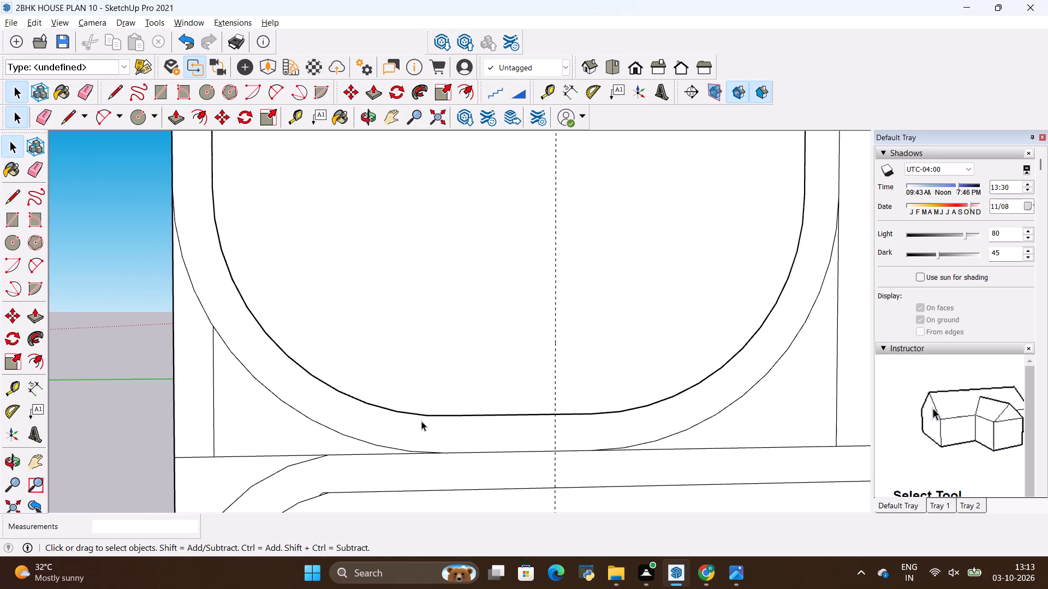
pyautogui.press('Escape')
pyautogui.click(133, 362)
pyautogui.scroll(-6, 292, 422)
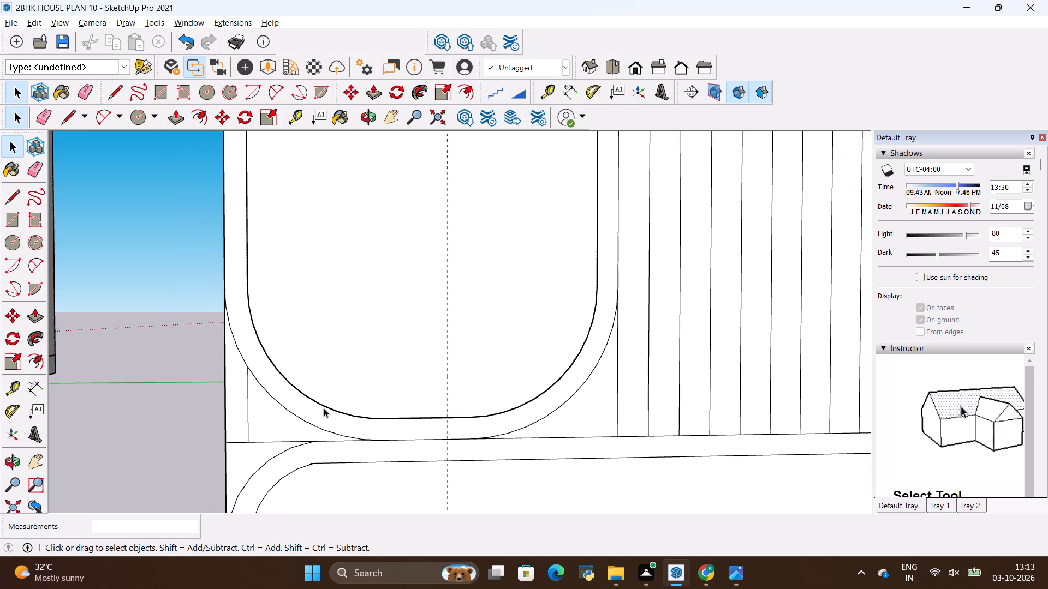
pyautogui.click(98, 254)
pyautogui.scroll(-18, 187, 505)
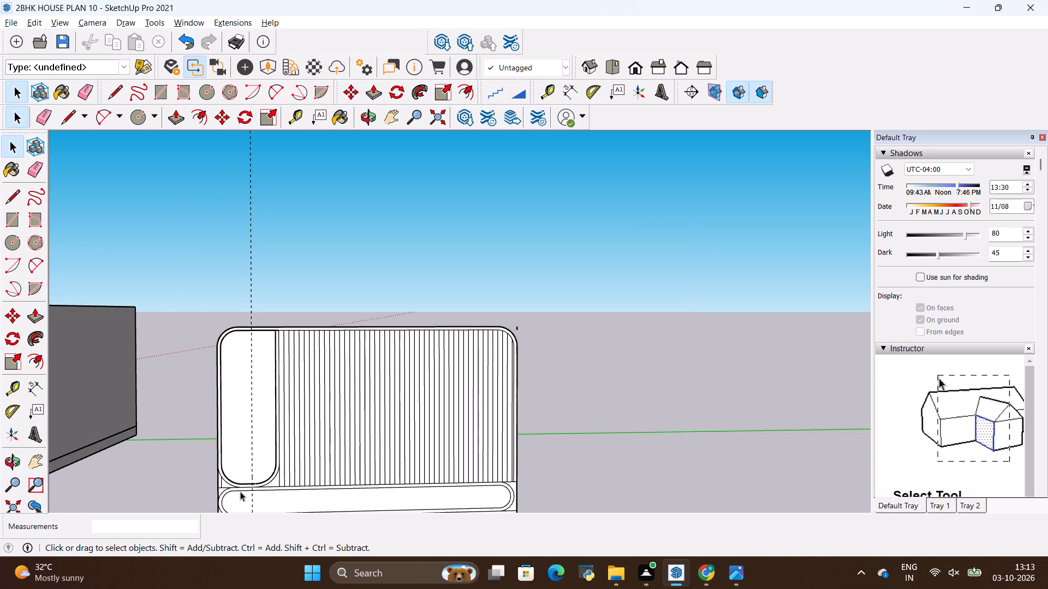
pyautogui.scroll(-5, 306, 376)
pyautogui.scroll(9, 248, 467)
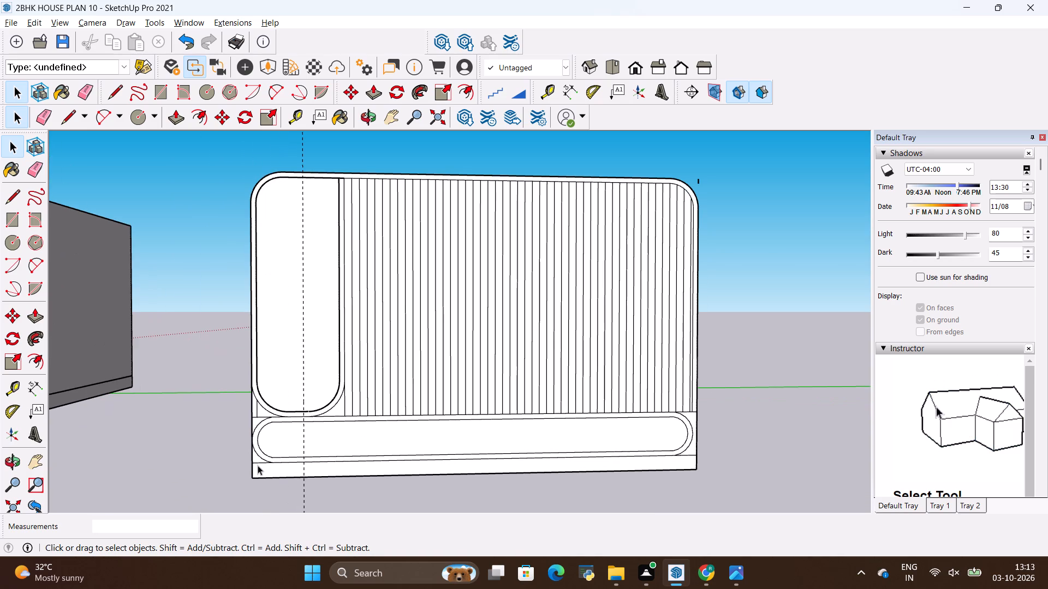
pyautogui.hotkey('alt', 'Tab')
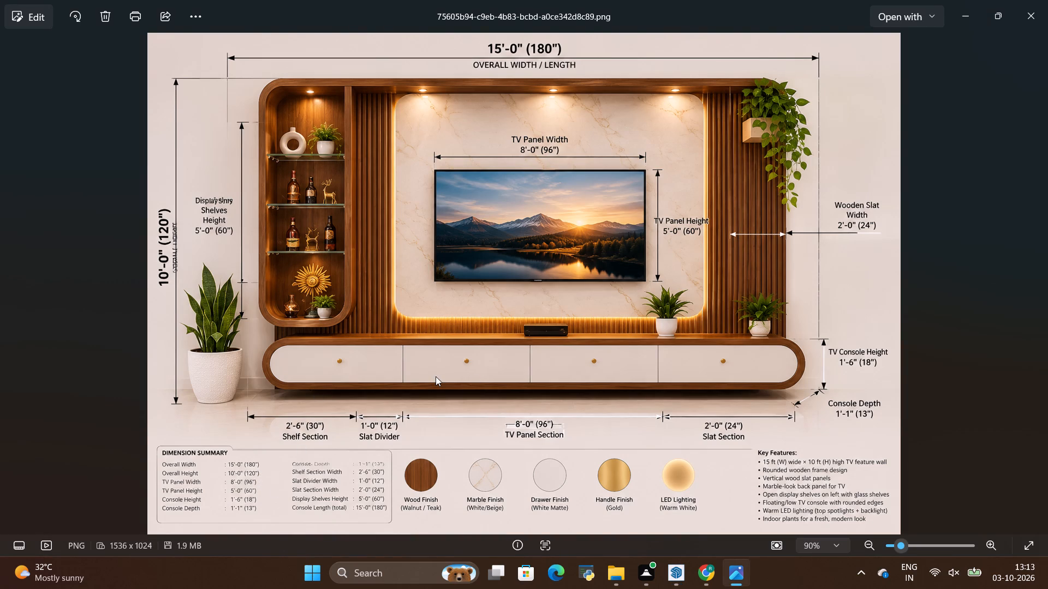
pyautogui.hotkey('alt', 'Tab')
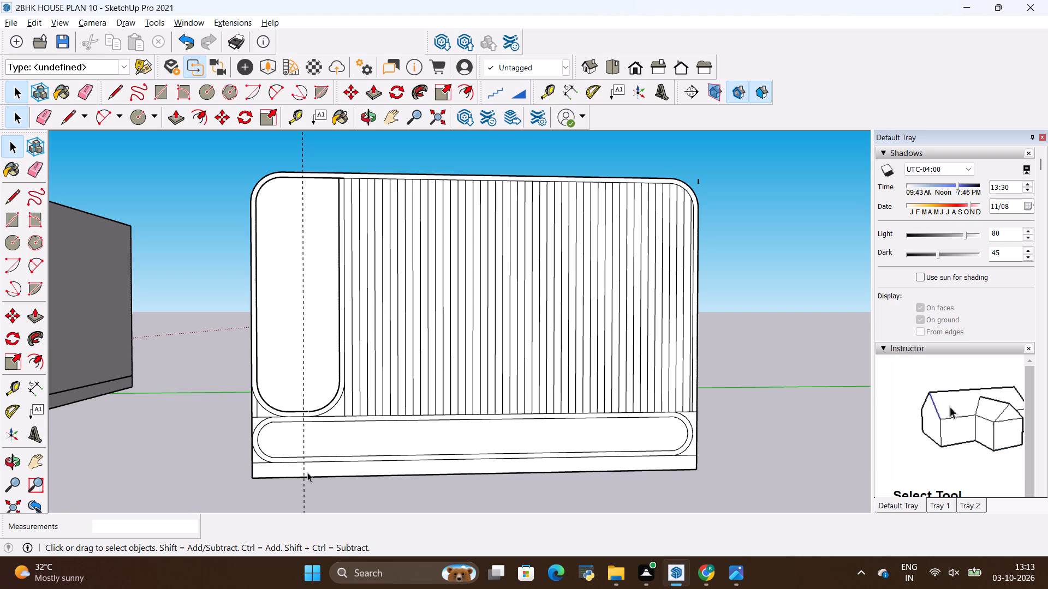
# Erase the dashed vertical guide running through the middle of the shelf section.
pyautogui.press('e')
pyautogui.moveTo(308, 446); pyautogui.dragTo(287, 445)
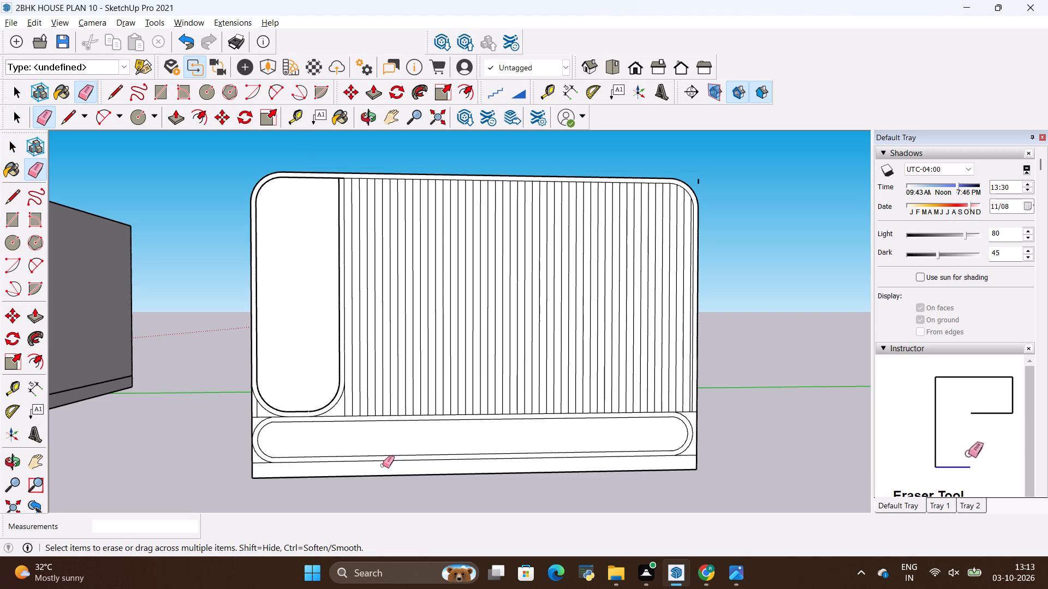
# Open the wall unit group and divide the console's inner lower edge into equal segments for the drawer fronts.
pyautogui.hotkey('alt', 'Tab')
pyautogui.hotkey('alt', 'Tab')
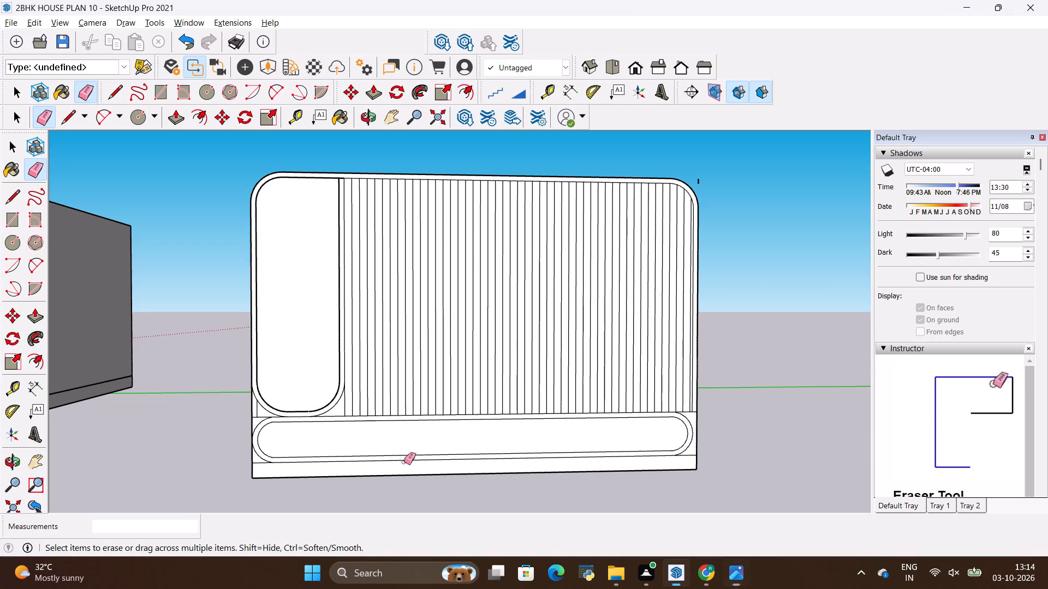
pyautogui.press('space')
pyautogui.click(479, 451)
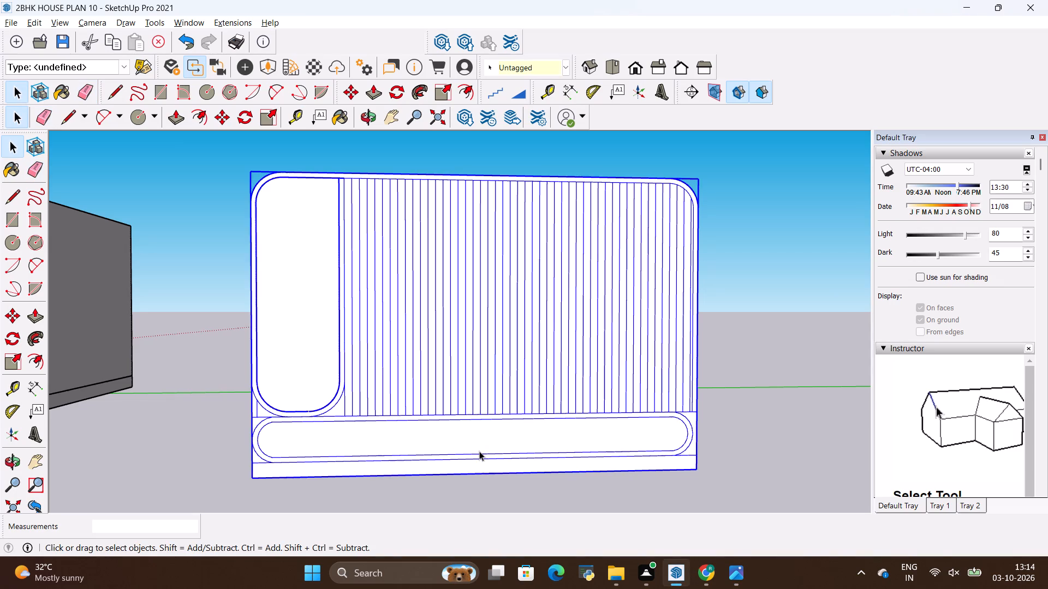
pyautogui.doubleClick(480, 451)
pyautogui.scroll(5, 475, 453)
pyautogui.click(472, 452)
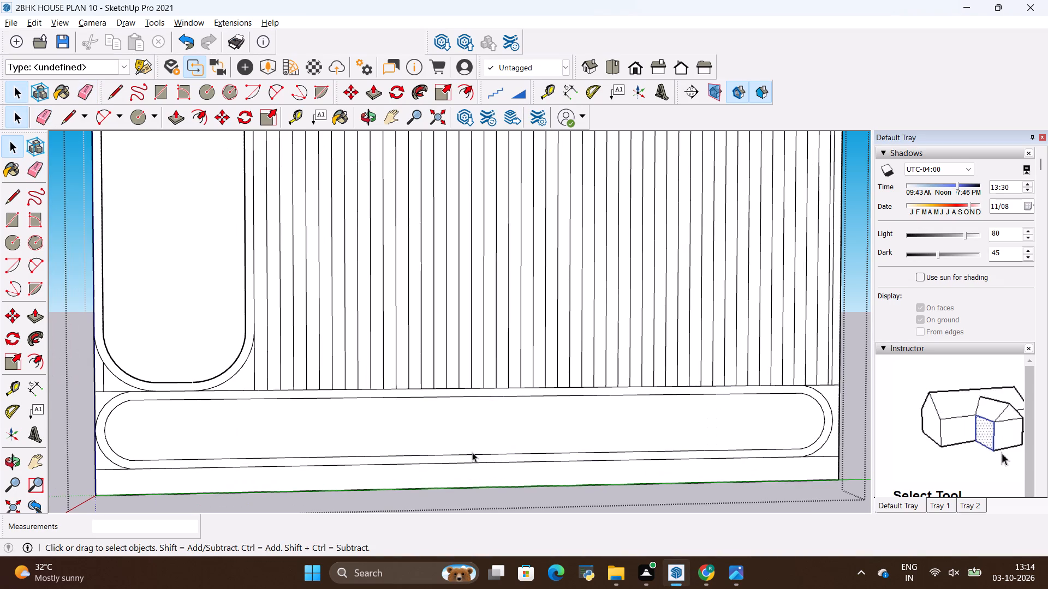
pyautogui.click(472, 452)
pyautogui.click(475, 453)
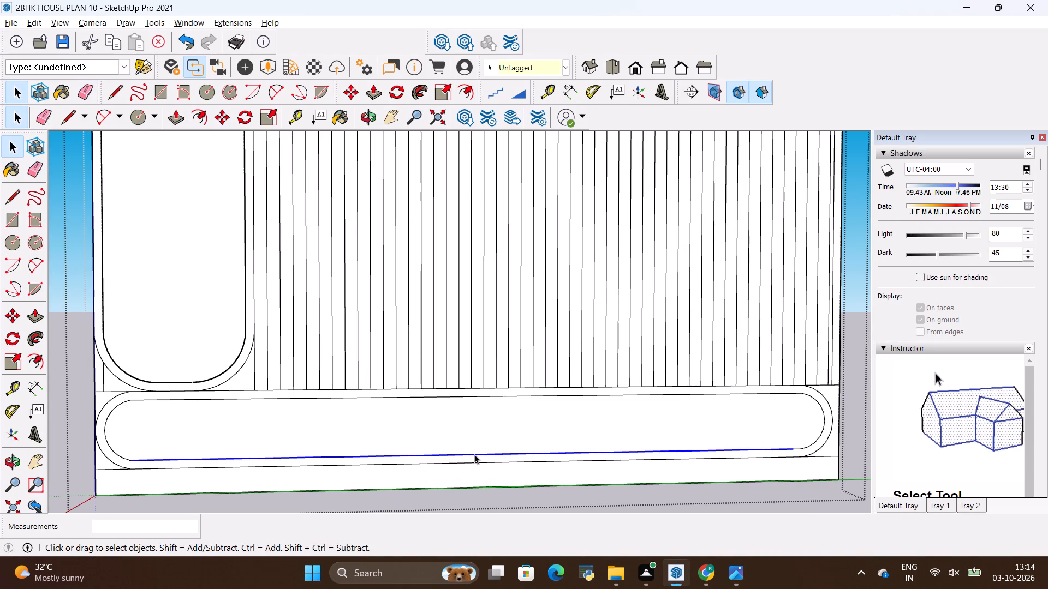
pyautogui.rightClick(472, 452)
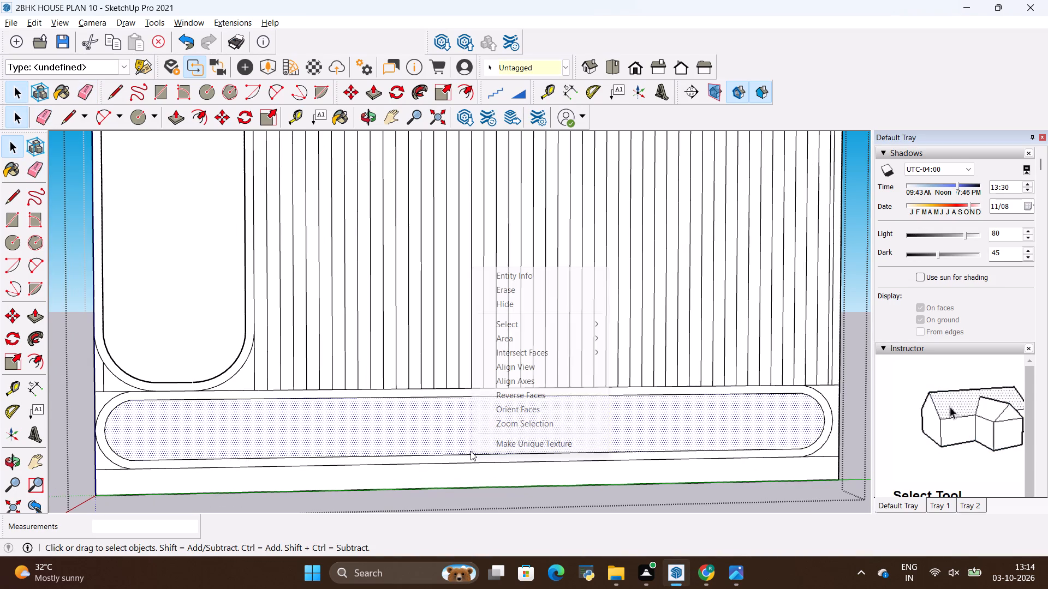
pyautogui.click(472, 453)
pyautogui.rightClick(472, 453)
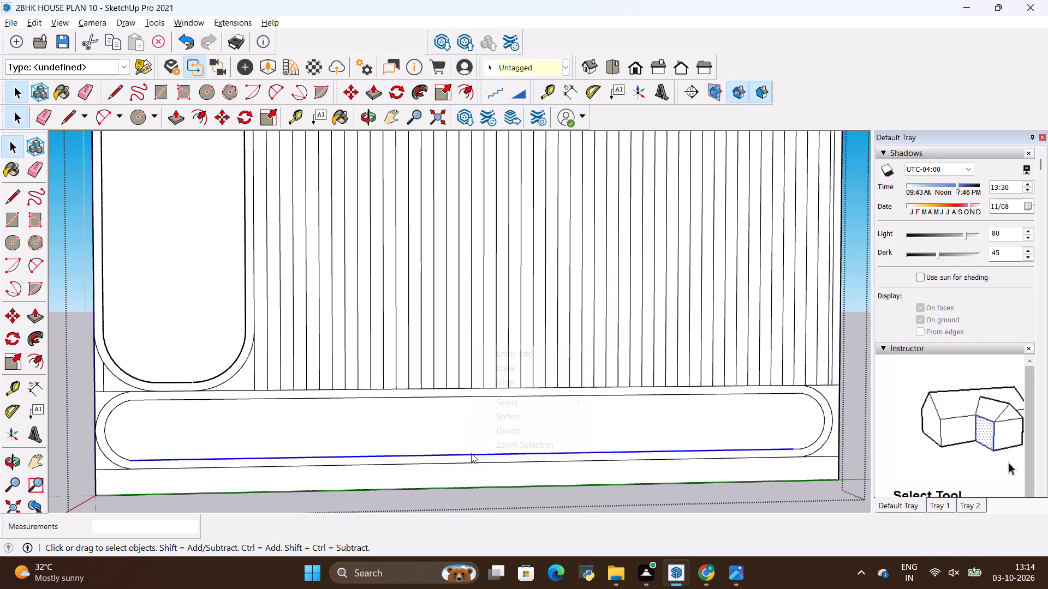
pyautogui.click(497, 431)
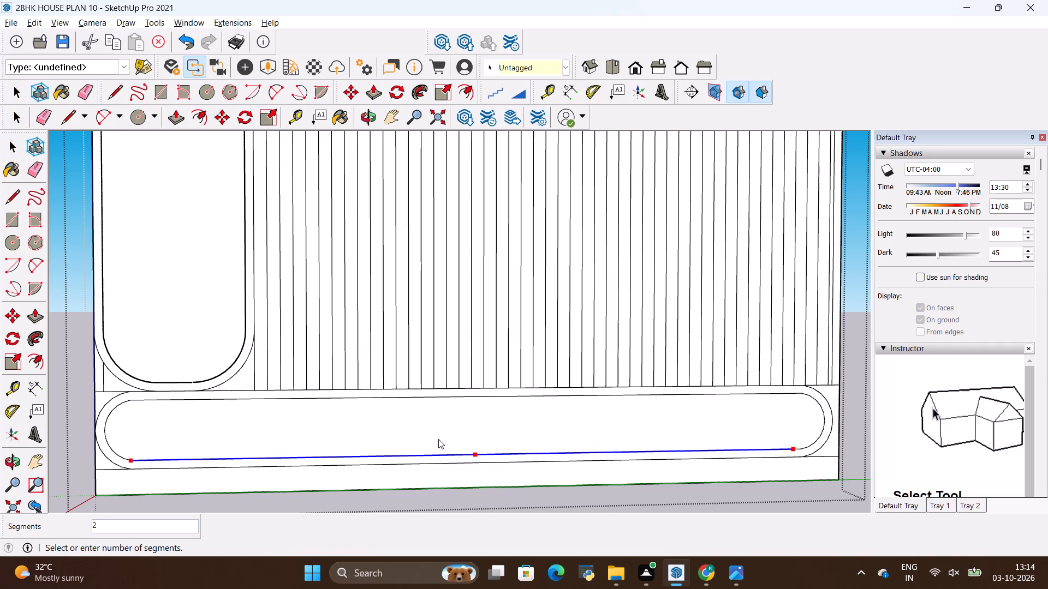
pyautogui.click(378, 444)
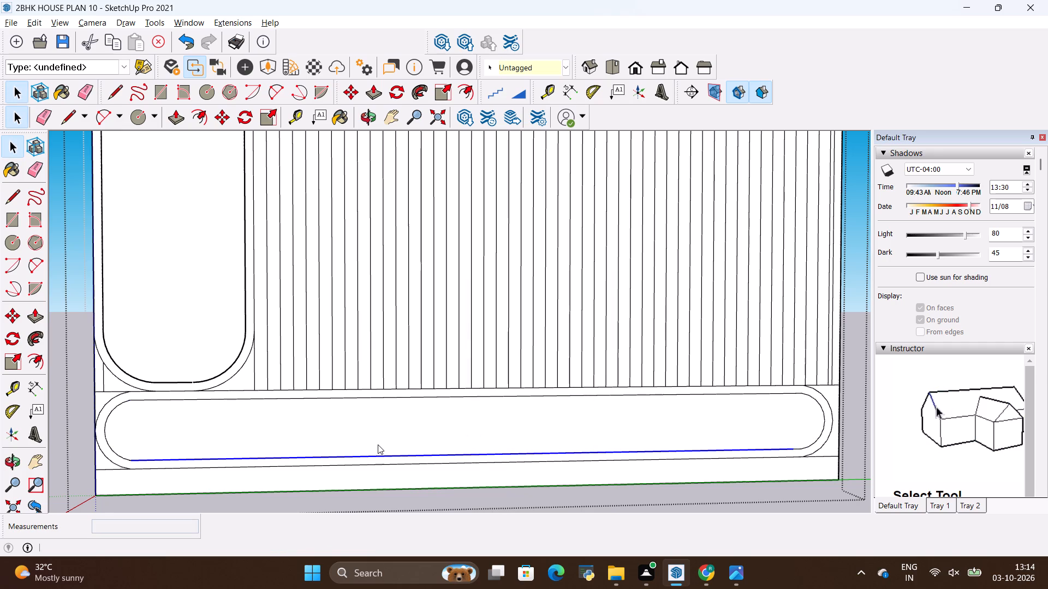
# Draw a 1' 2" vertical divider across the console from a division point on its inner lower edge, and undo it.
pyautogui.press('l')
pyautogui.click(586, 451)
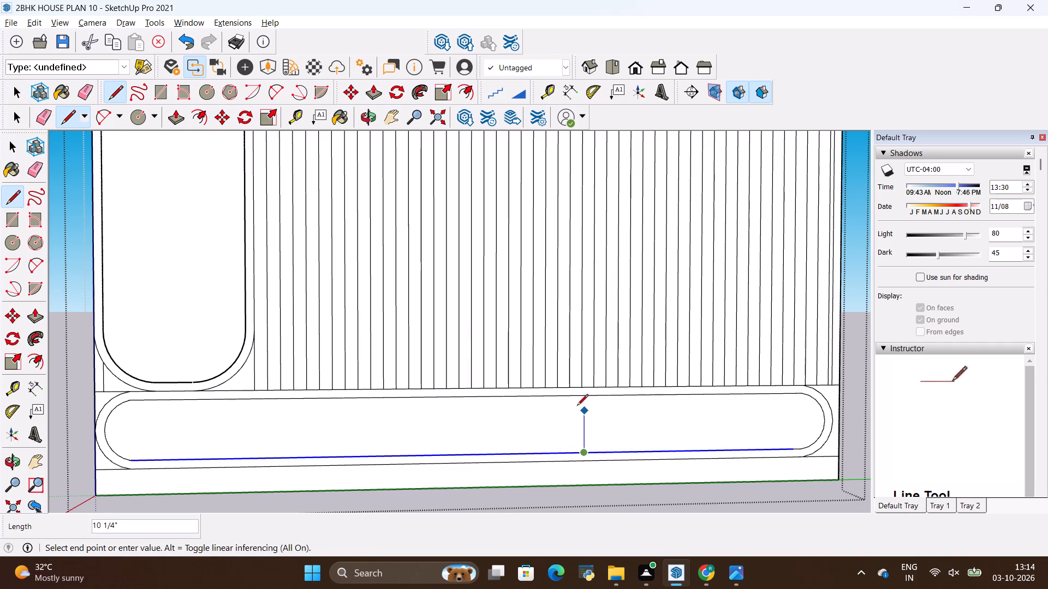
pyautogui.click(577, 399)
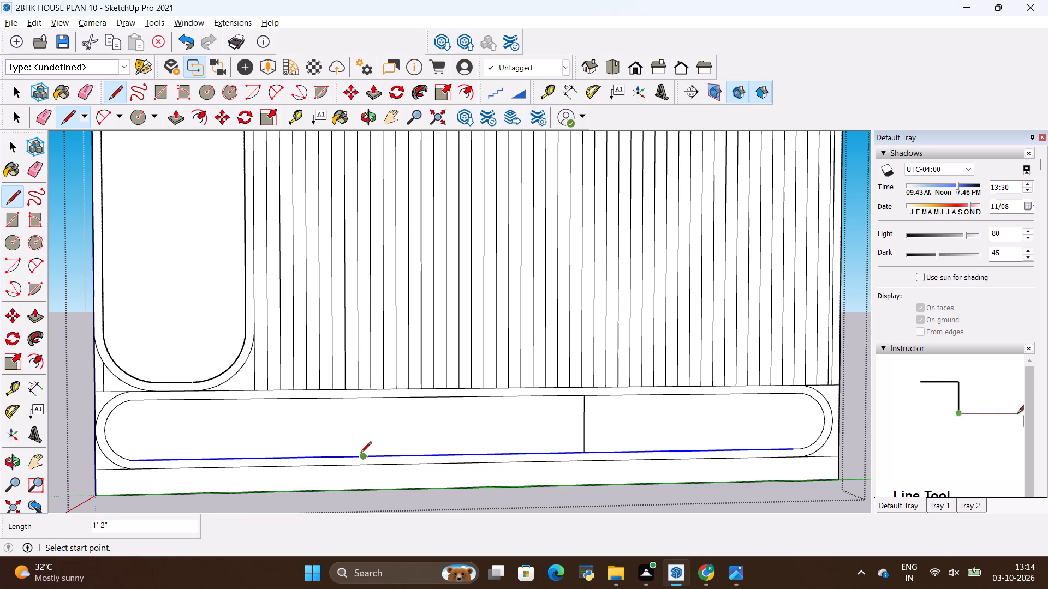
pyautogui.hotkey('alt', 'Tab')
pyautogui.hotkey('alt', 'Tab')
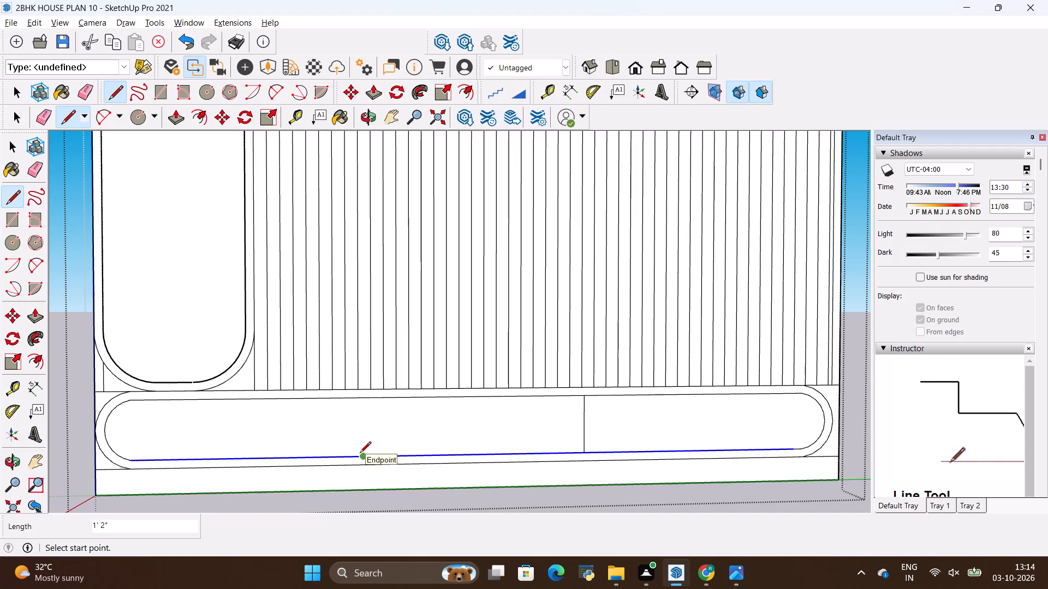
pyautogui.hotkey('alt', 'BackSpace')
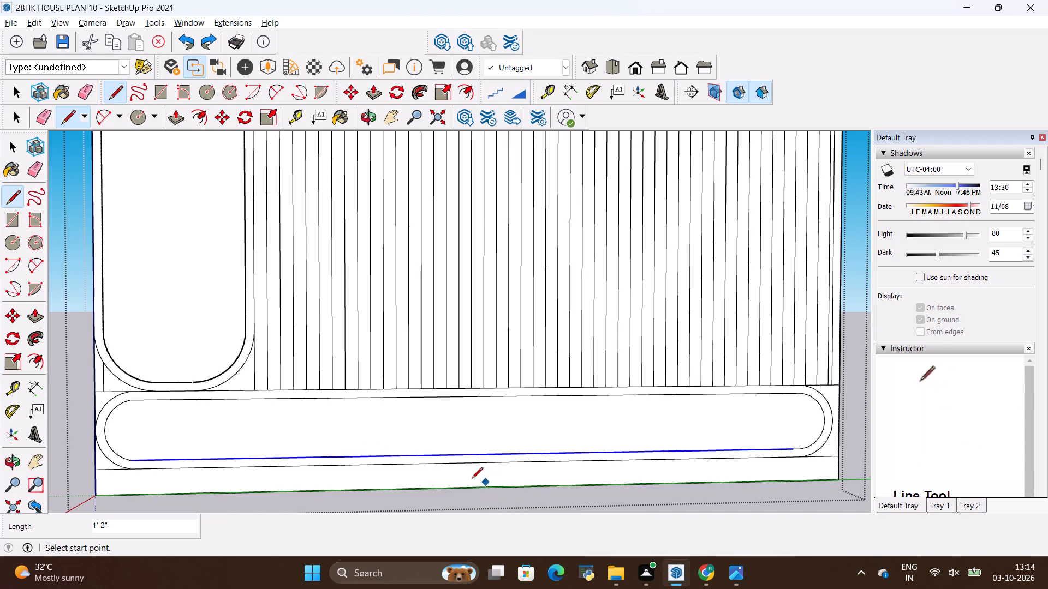
# Check the segments of the console's inner lower edge and undo back past its division into equal parts.
pyautogui.press('space')
pyautogui.rightClick(485, 453)
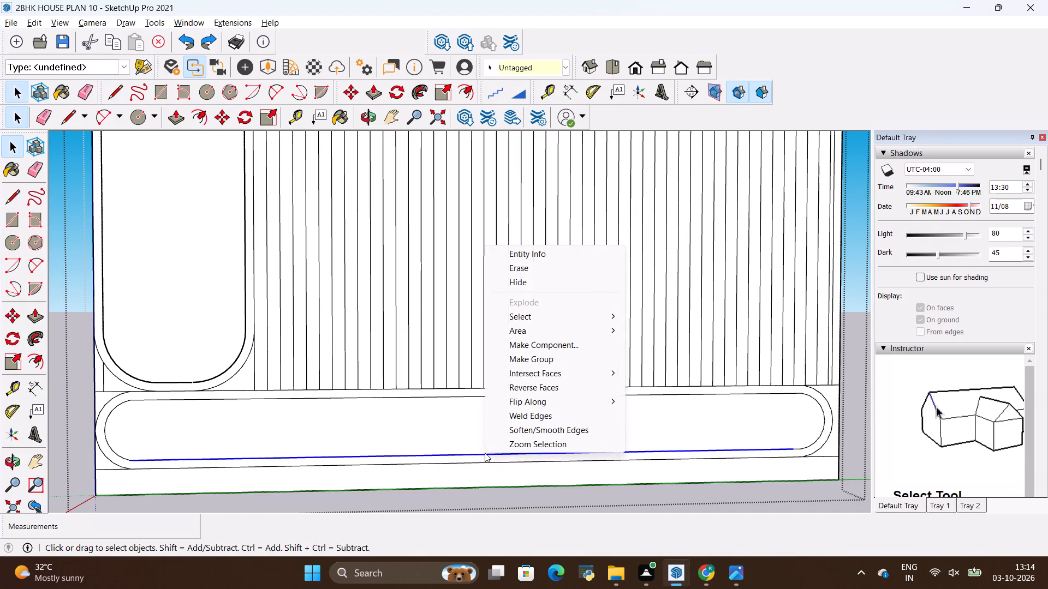
pyautogui.press('Escape')
pyautogui.press('Escape')
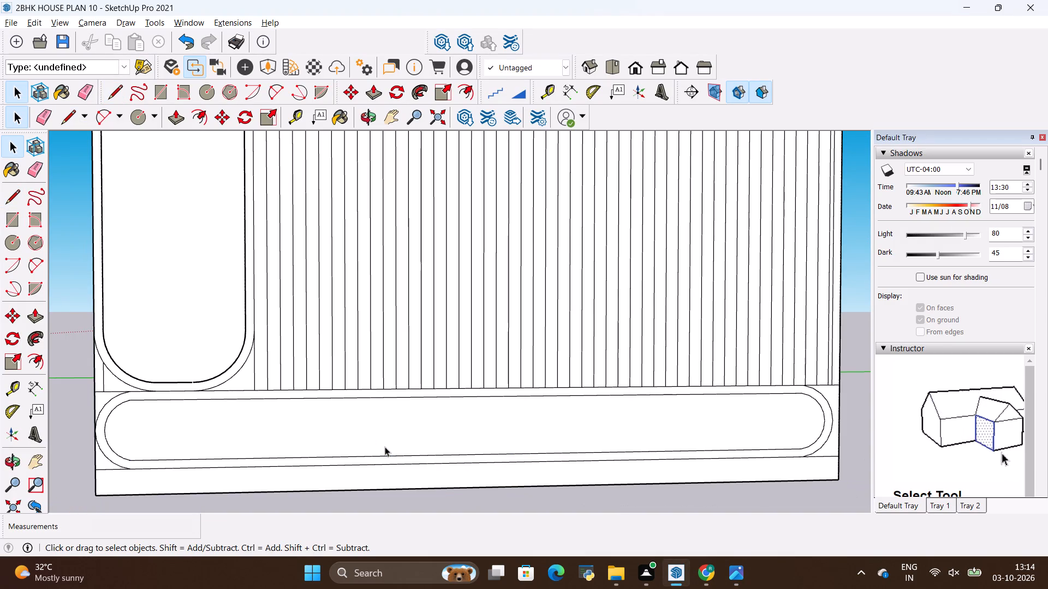
pyautogui.click(416, 452)
pyautogui.doubleClick(420, 454)
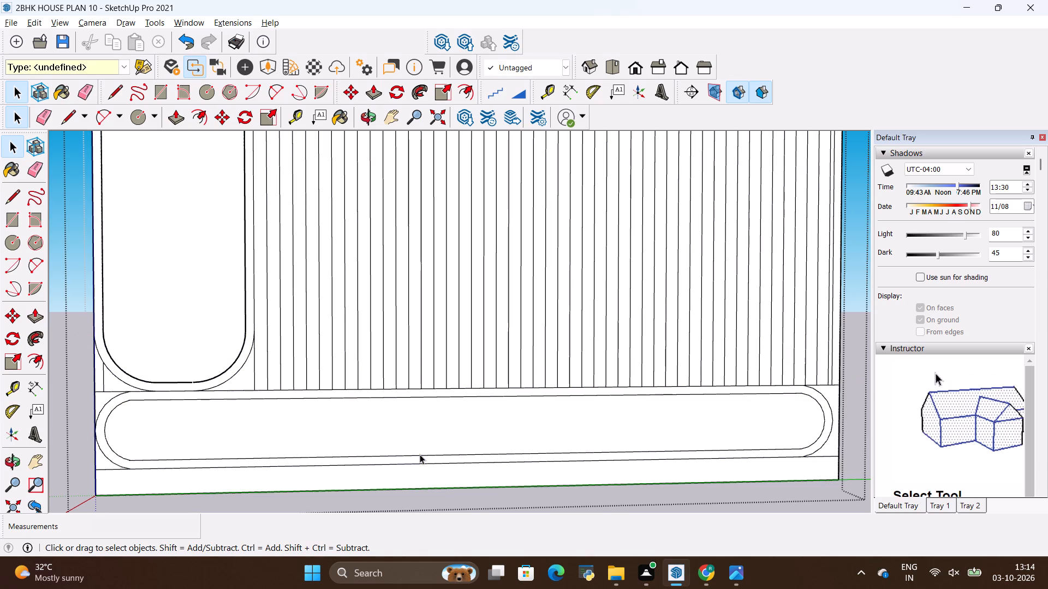
pyautogui.click(422, 456)
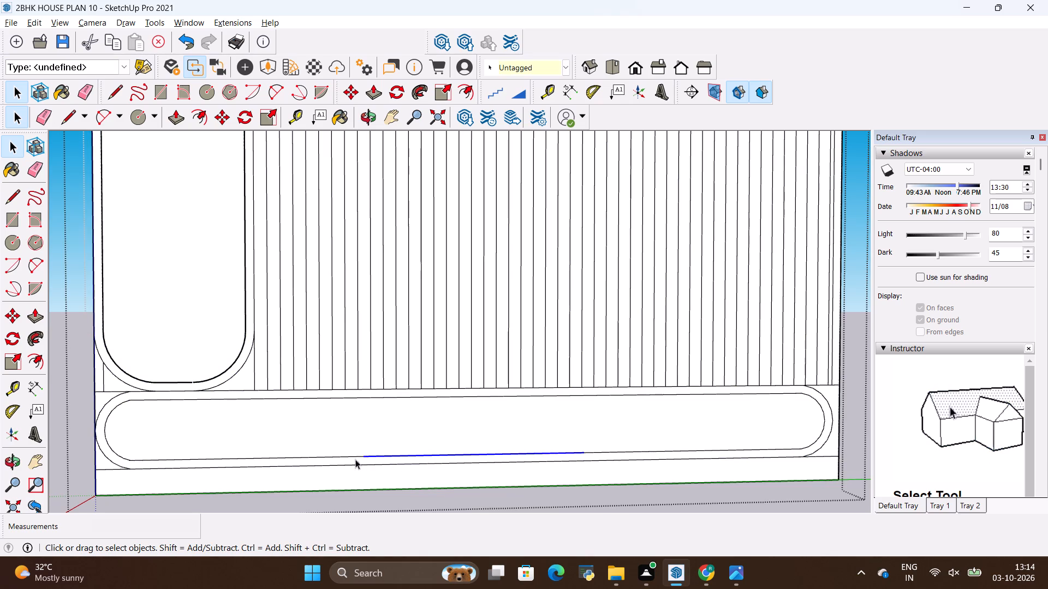
pyautogui.click(352, 456)
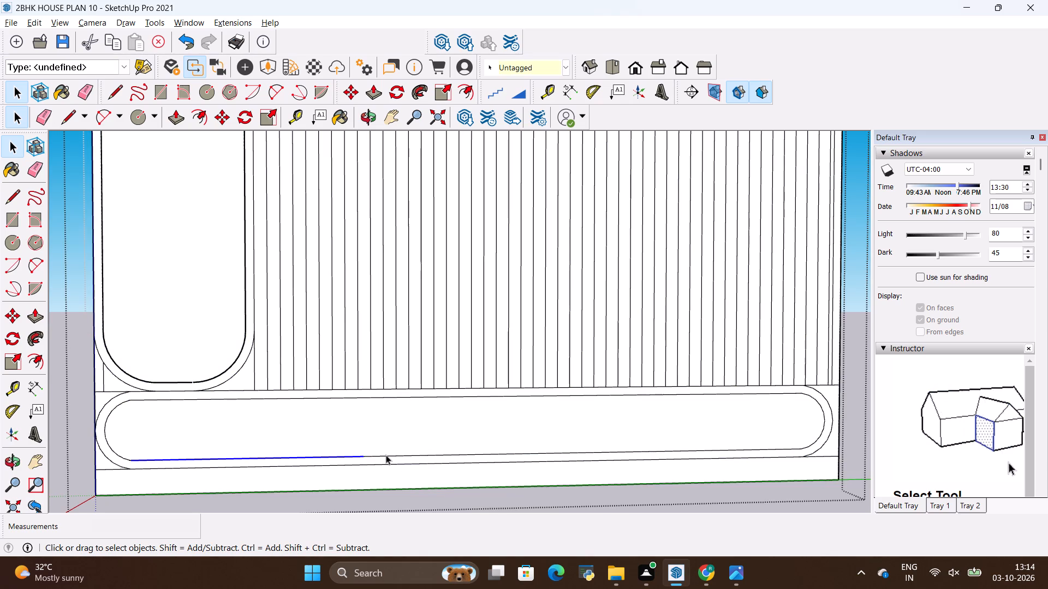
pyautogui.hotkey('alt', 'BackSpace')
pyautogui.hotkey('alt', 'BackSpace')
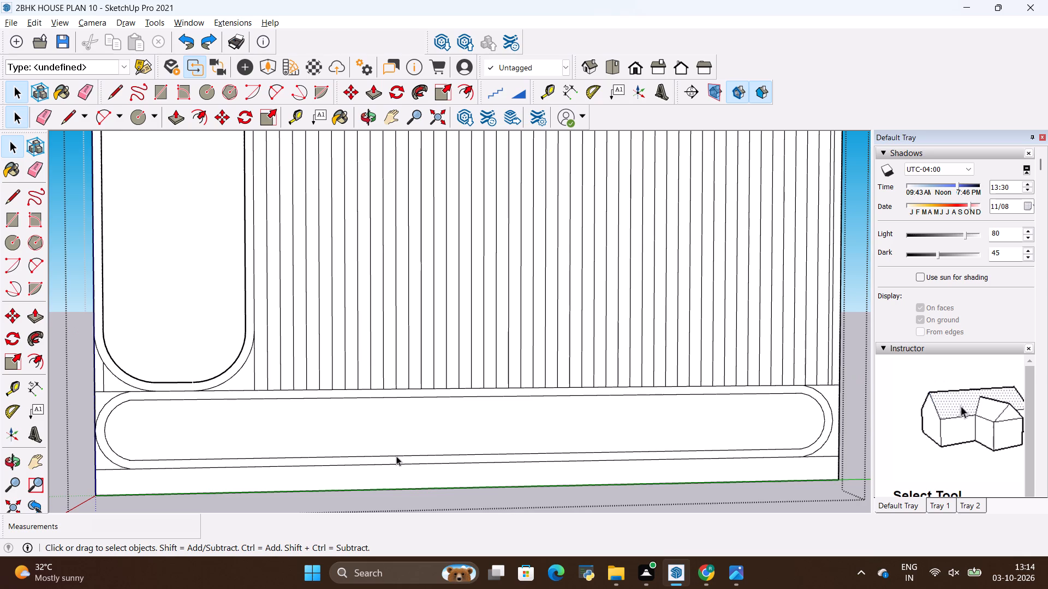
pyautogui.click(396, 456)
pyautogui.hotkey('alt', 'BackSpace')
pyautogui.hotkey('alt', 'BackSpace')
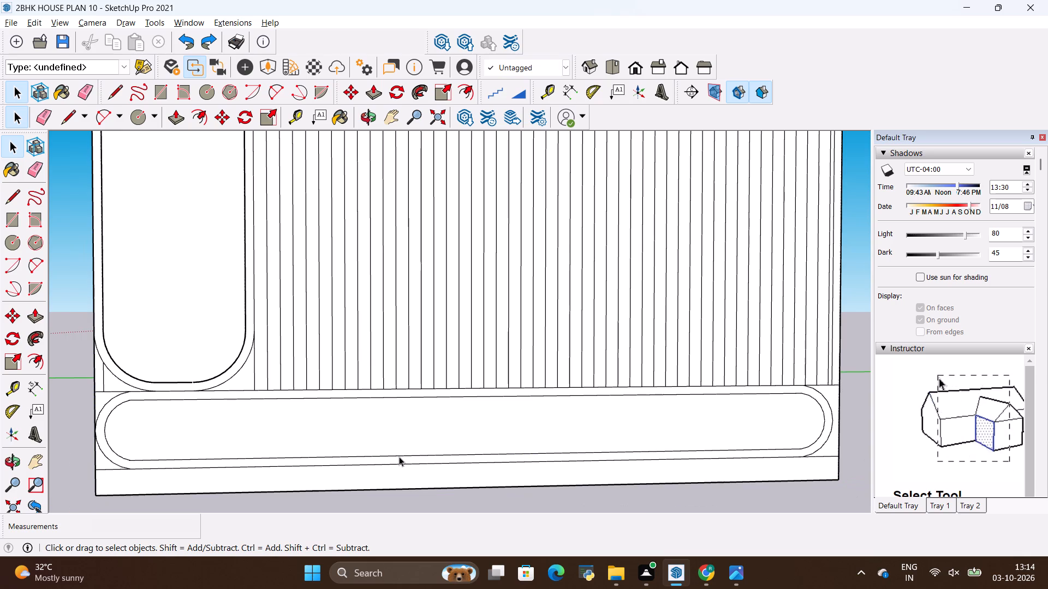
pyautogui.hotkey('alt', 'BackSpace')
# Open the wall unit group and divide the console's inner lower edge into 4 equal segments.
pyautogui.click(407, 455)
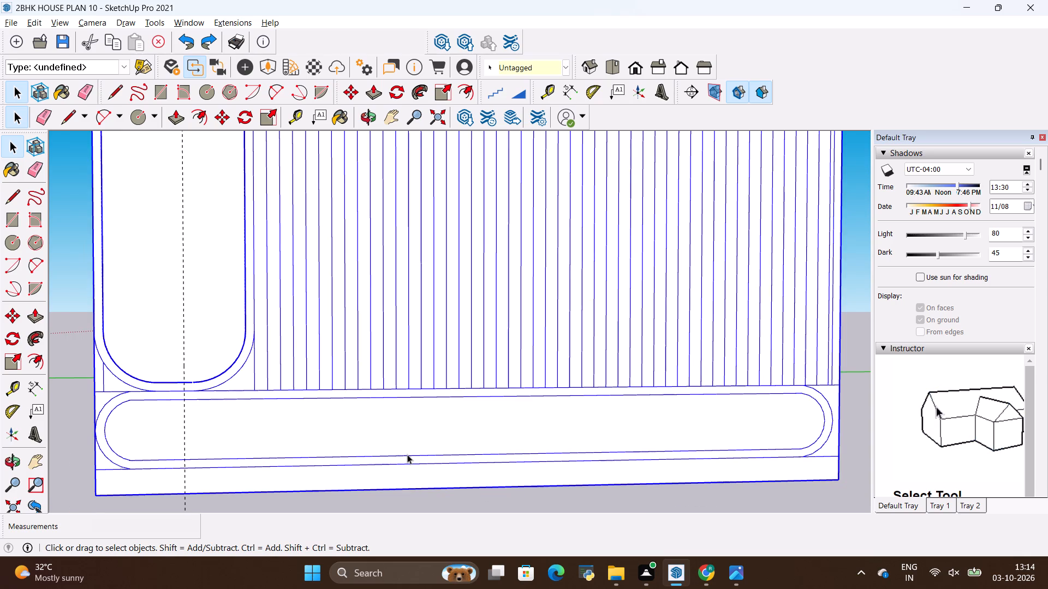
pyautogui.doubleClick(407, 454)
pyautogui.click(413, 454)
pyautogui.rightClick(412, 454)
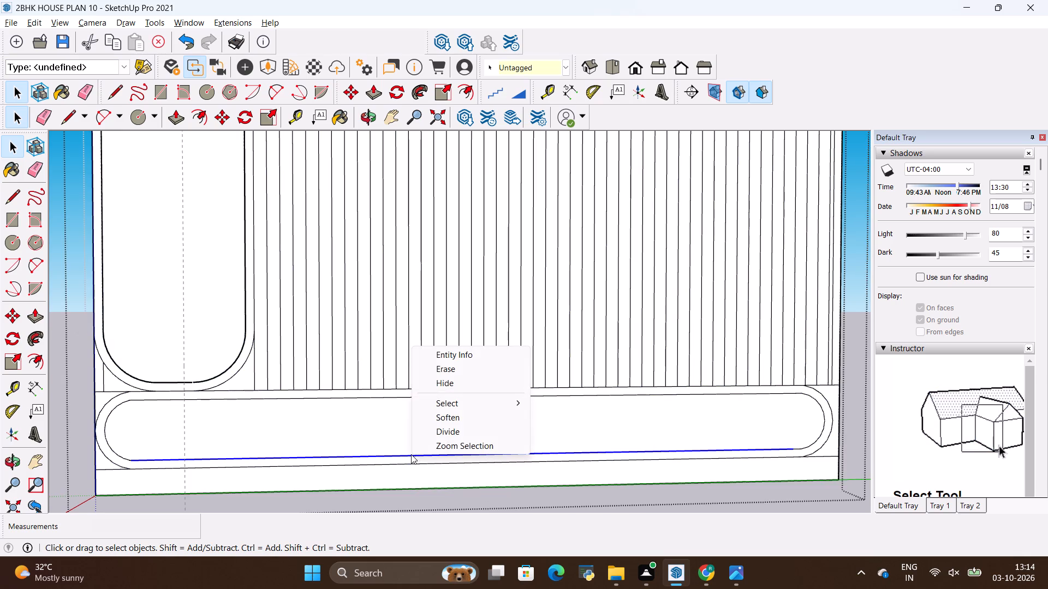
pyautogui.click(444, 428)
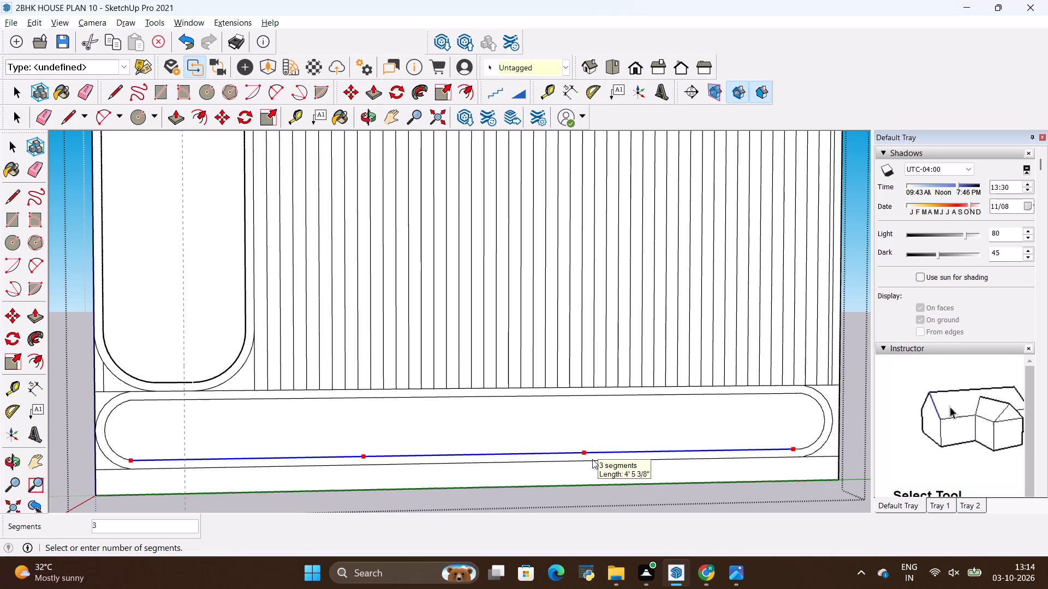
pyautogui.click(618, 458)
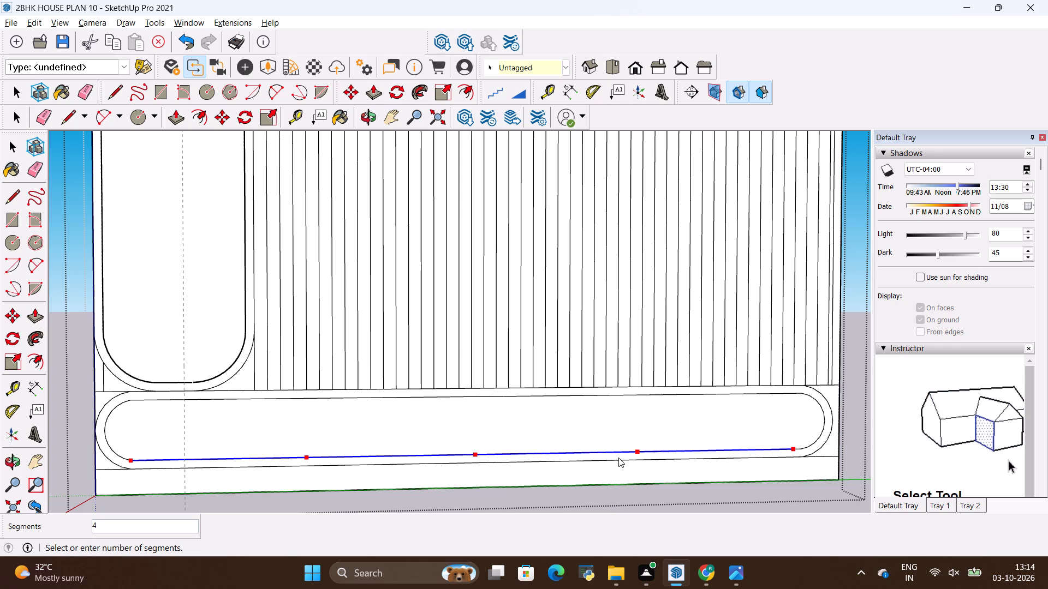
# Draw three 1' 2" vertical divider lines from the division points up to the console's inner upper edge.
pyautogui.press('l')
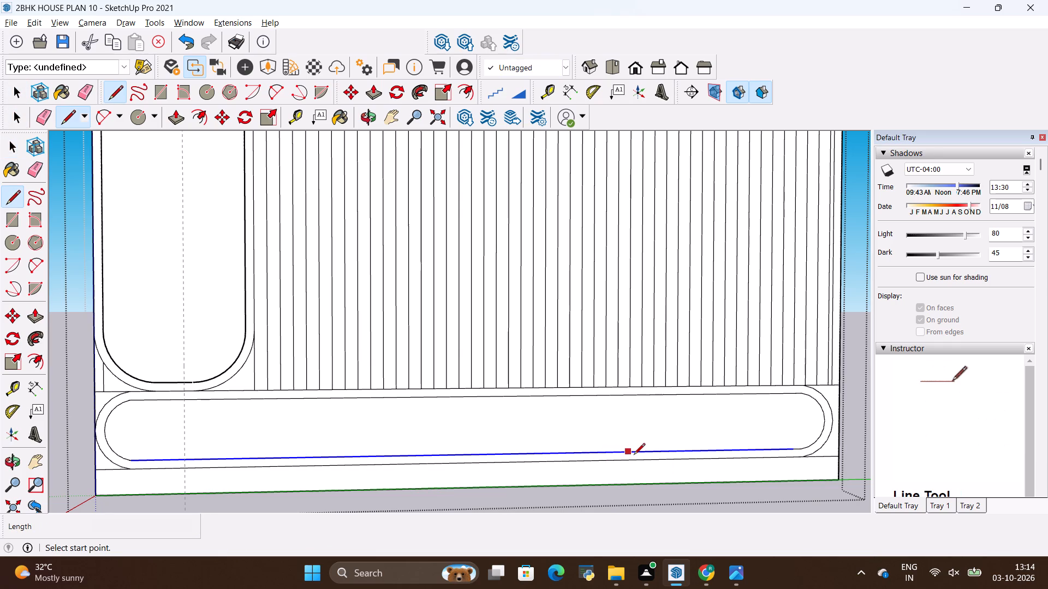
pyautogui.click(635, 453)
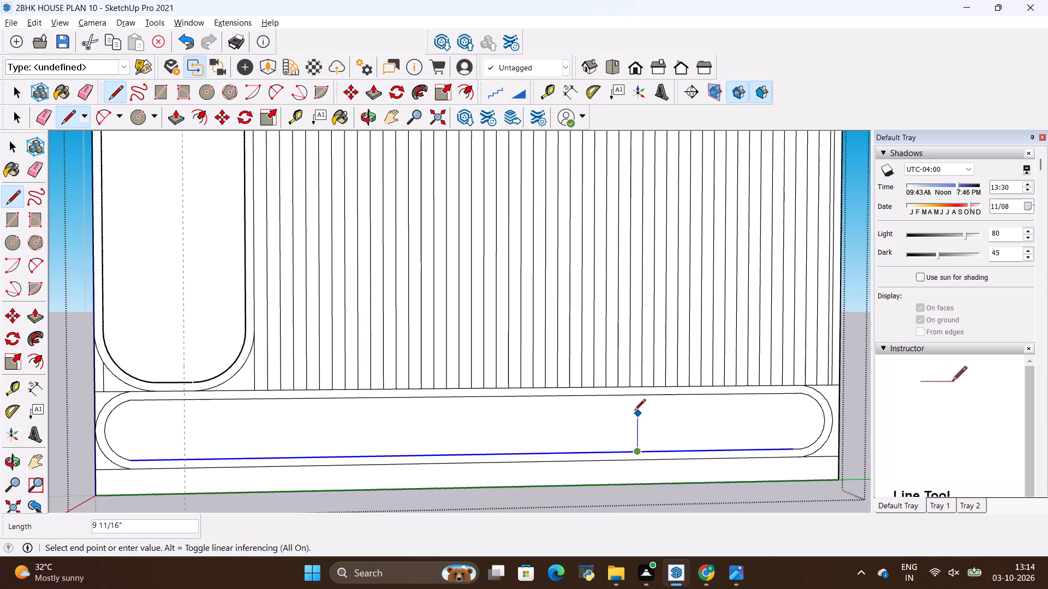
pyautogui.click(635, 397)
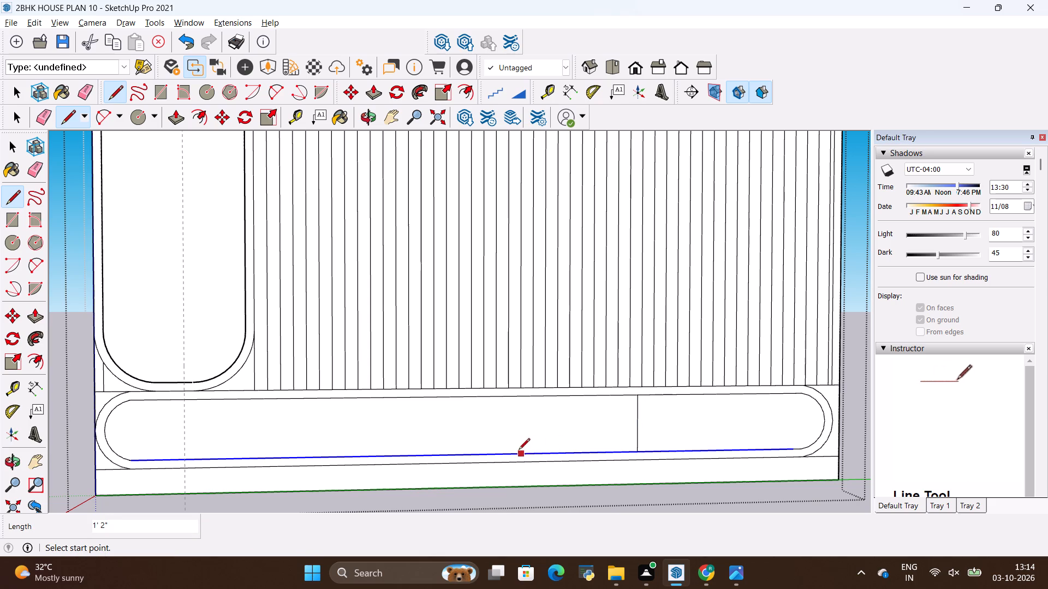
pyautogui.click(468, 452)
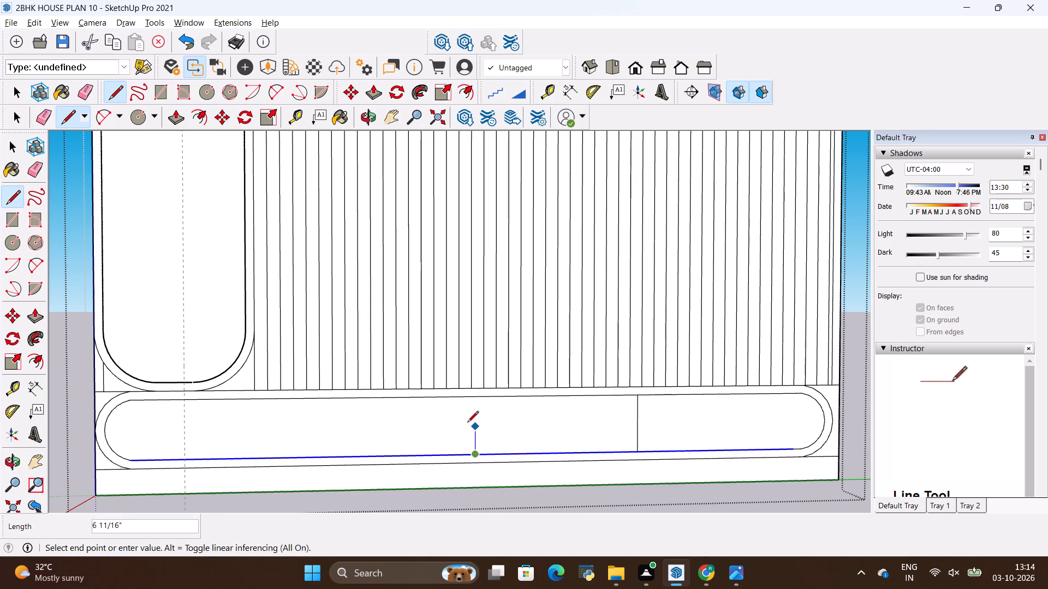
pyautogui.click(468, 402)
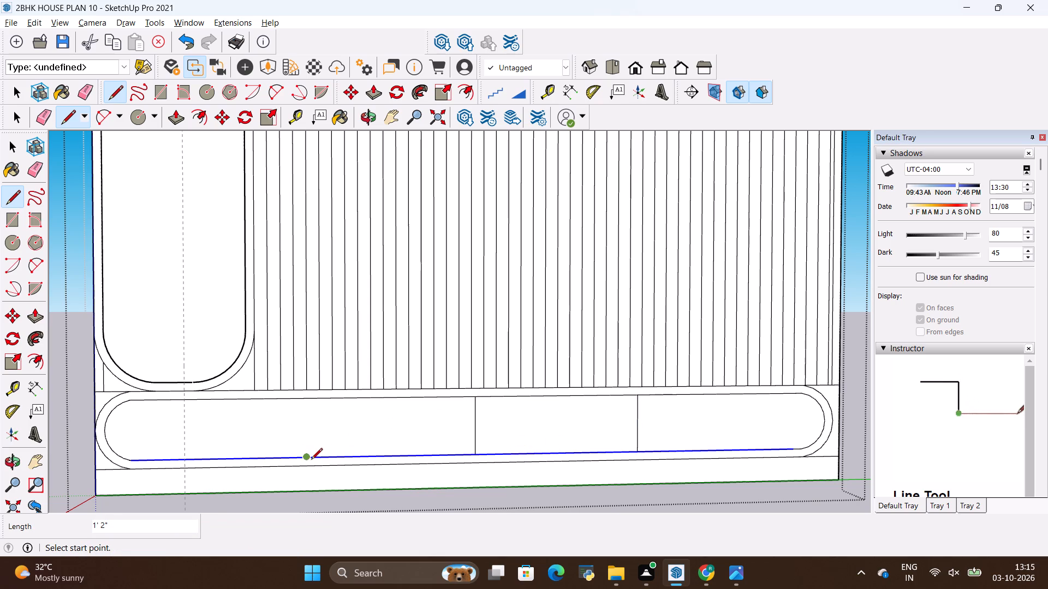
pyautogui.click(307, 460)
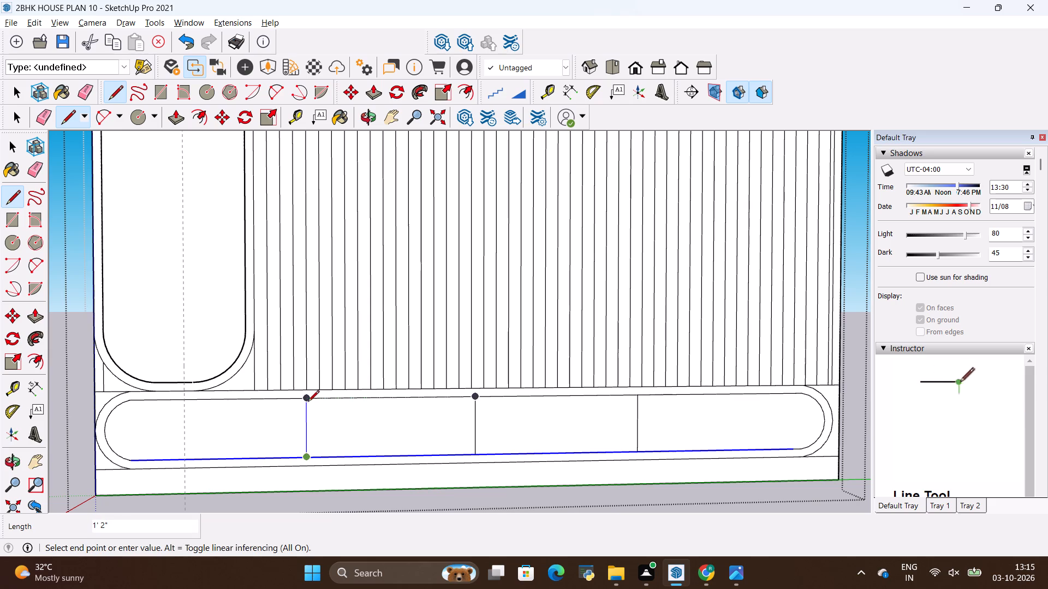
pyautogui.click(308, 402)
pyautogui.press('Escape')
# Copy the console's first vertical divider line 0.5" toward the middle divider.
pyautogui.scroll(-2, 539, 429)
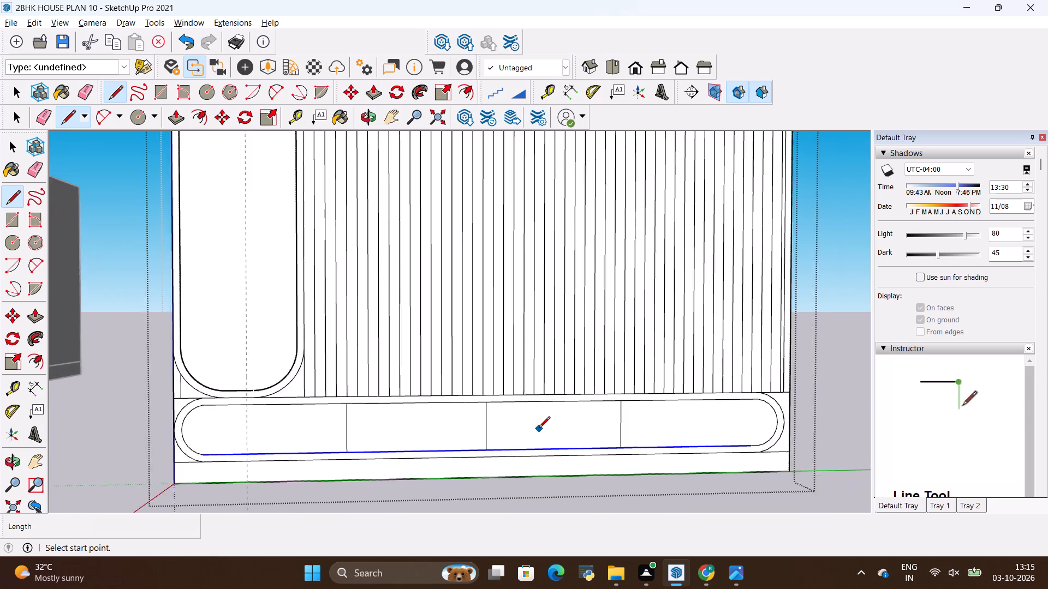
pyautogui.scroll(-3, 539, 429)
pyautogui.scroll(-2, 461, 424)
pyautogui.scroll(8, 407, 418)
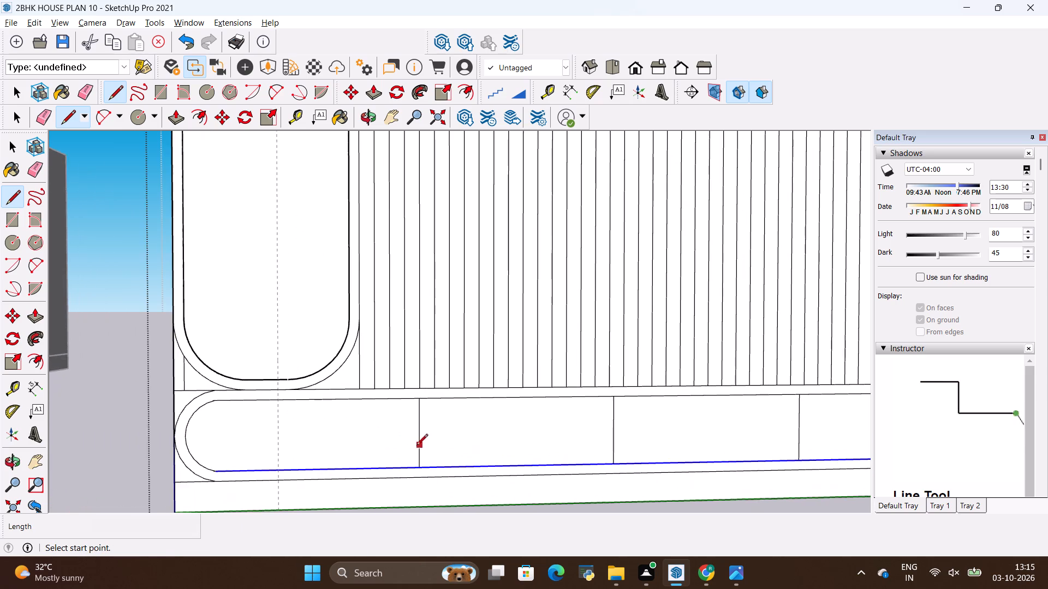
pyautogui.press('space')
pyautogui.scroll(4, 418, 446)
pyautogui.click(420, 442)
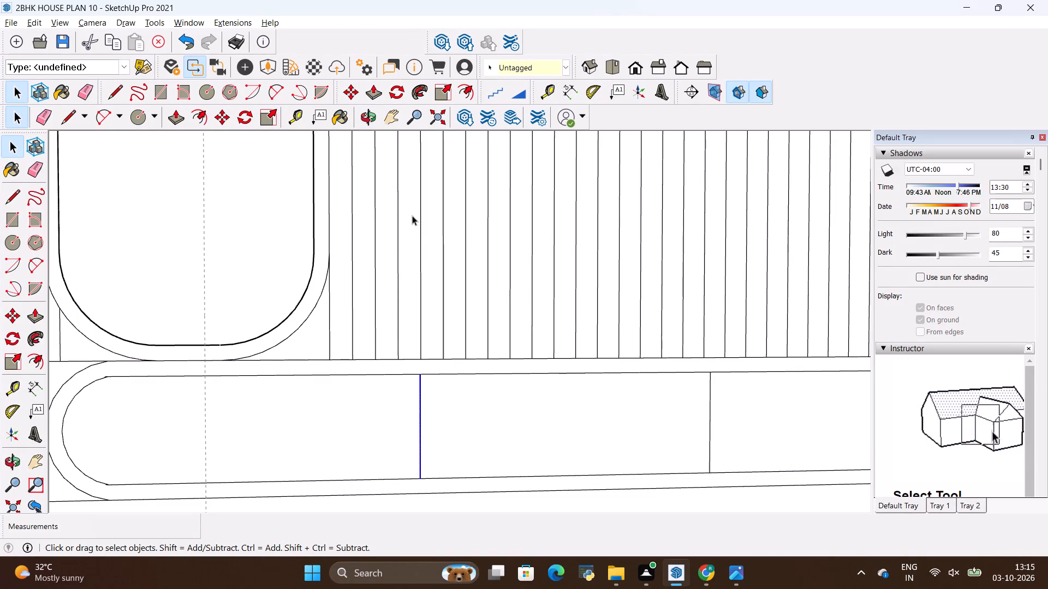
pyautogui.press('m')
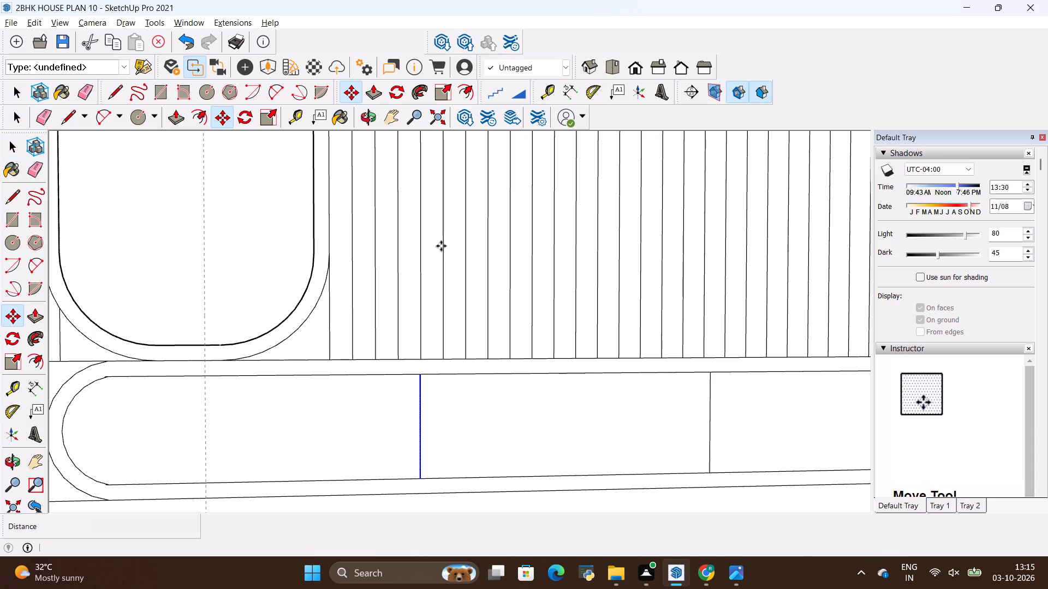
pyautogui.click(418, 452)
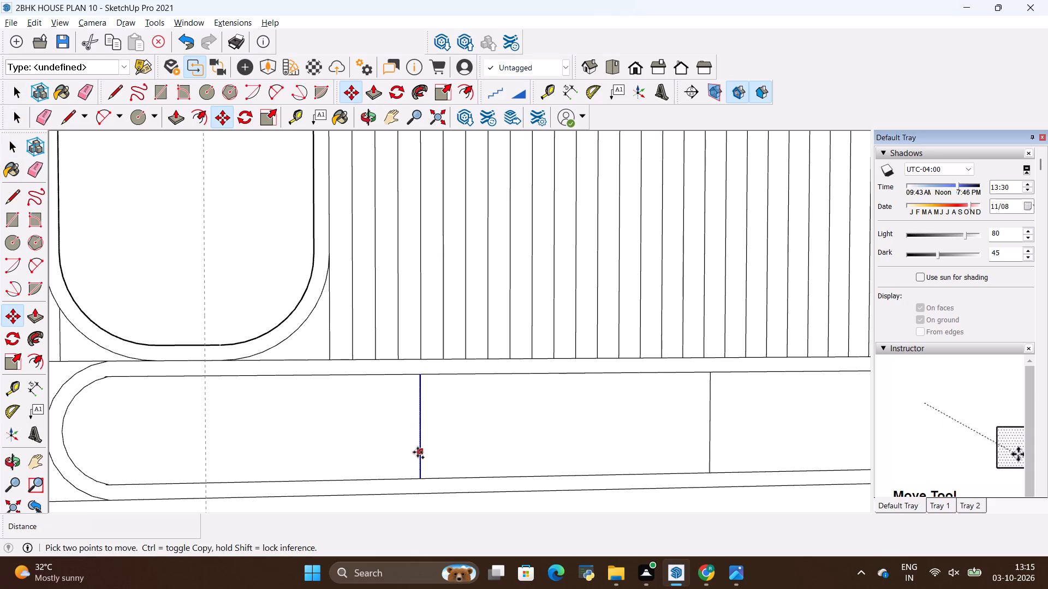
pyautogui.press('BackSpace')
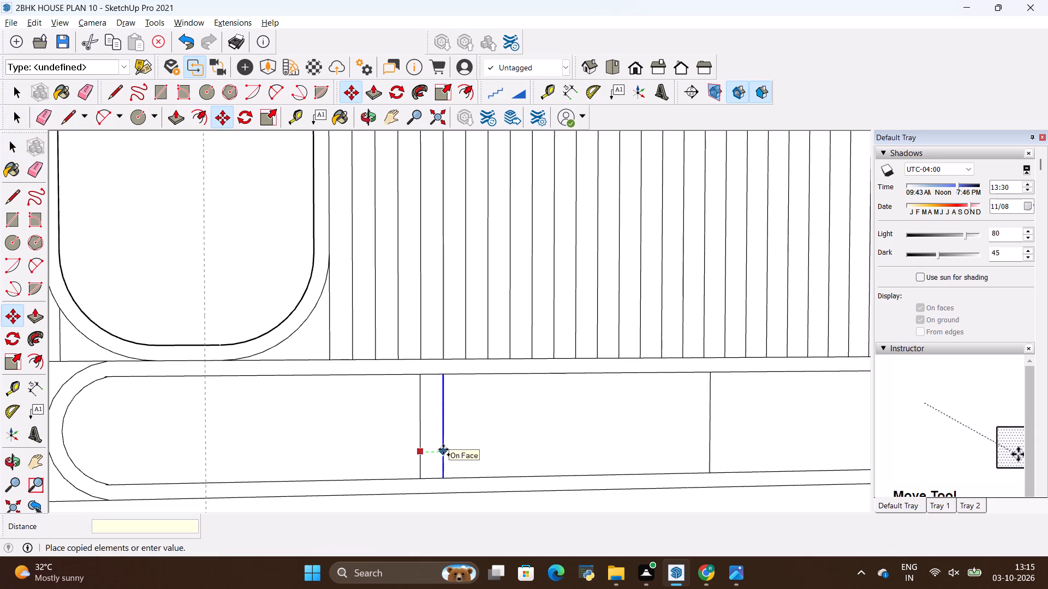
pyautogui.press('BackSpace')
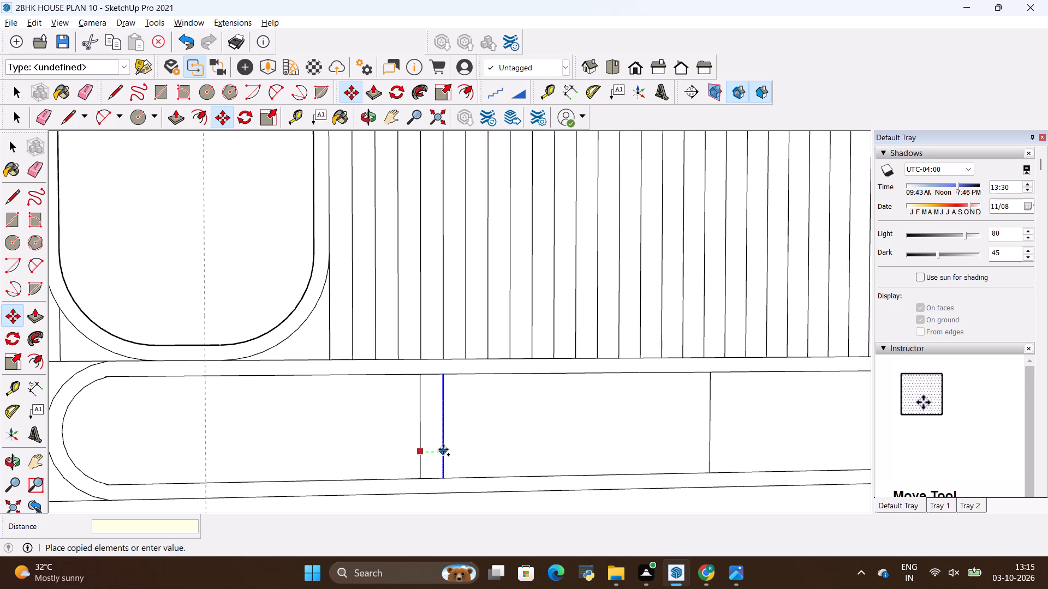
pyautogui.press('.')
pyautogui.press('5')
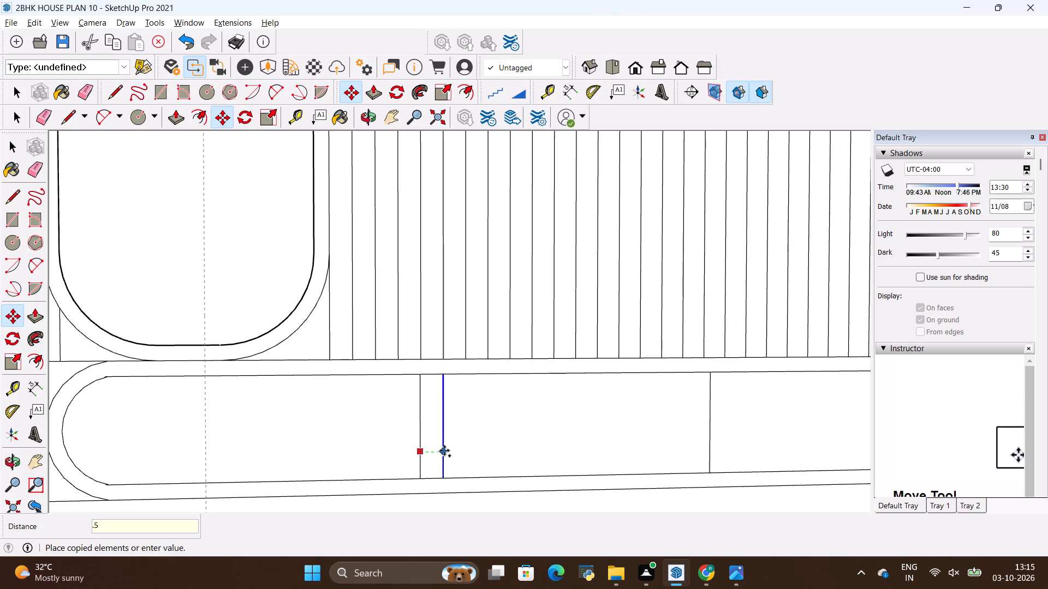
pyautogui.hotkey('shift', '"')
pyautogui.press('Return')
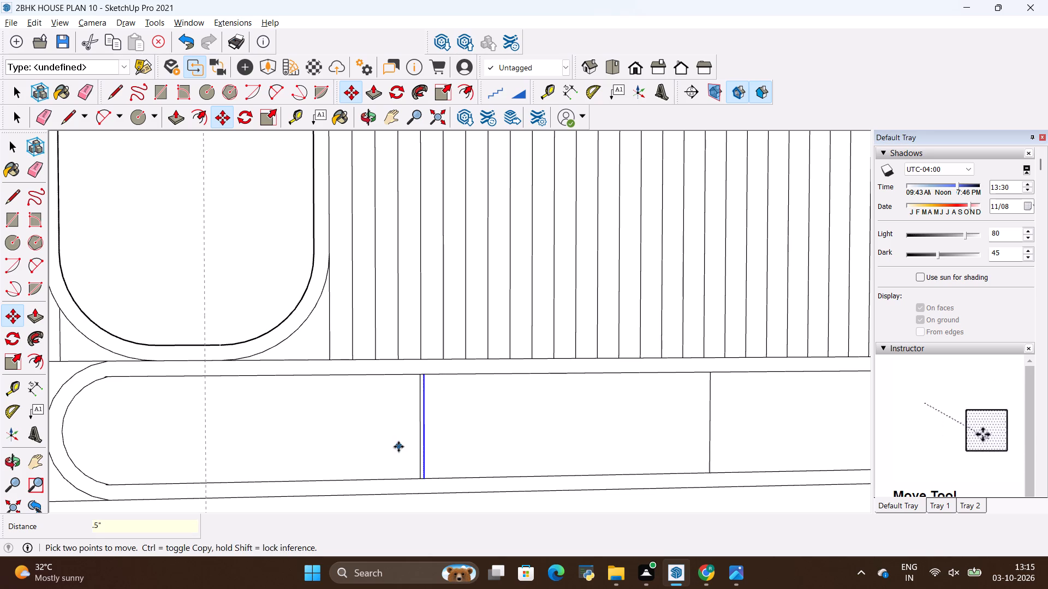
# Copy the console's first vertical divider line 0.5" toward the console's nearer rounded end, away from the middle divider.
pyautogui.scroll(6, 418, 494)
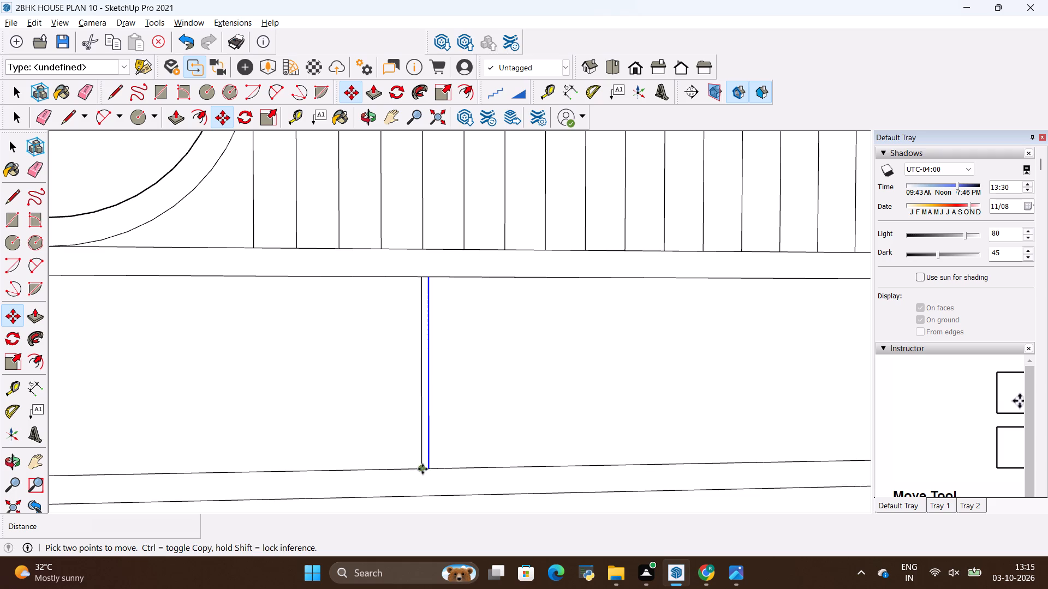
pyautogui.click(422, 469)
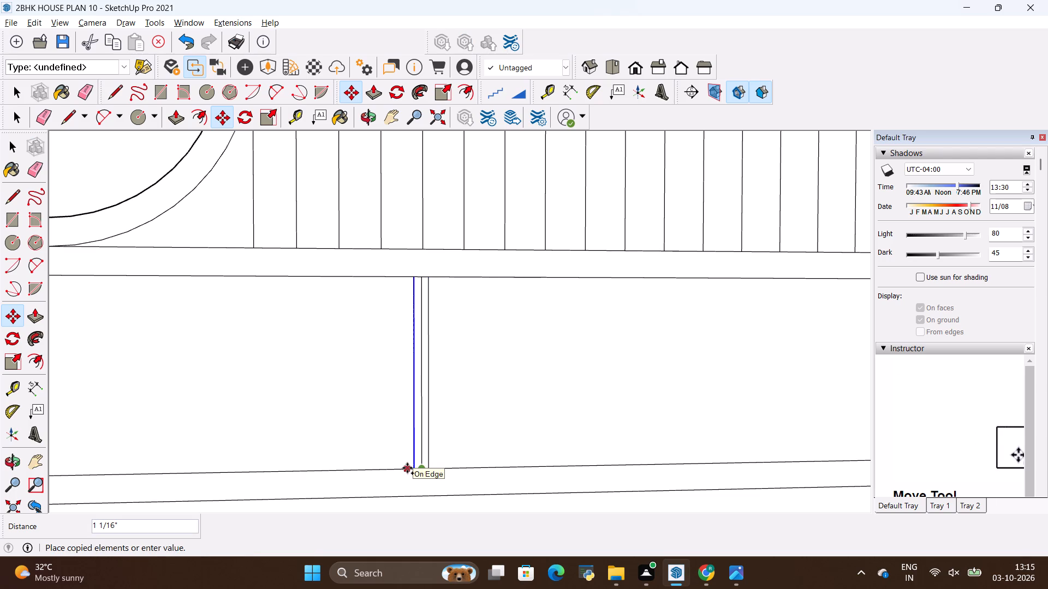
pyautogui.write('.5')
pyautogui.hotkey('shift', '"')
pyautogui.press('Return')
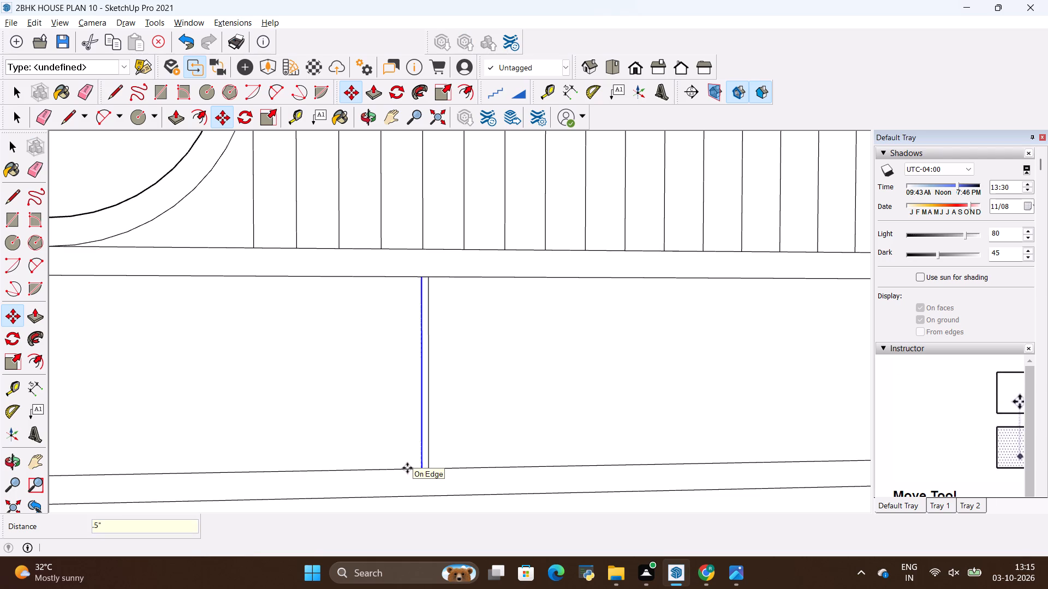
pyautogui.press('Escape')
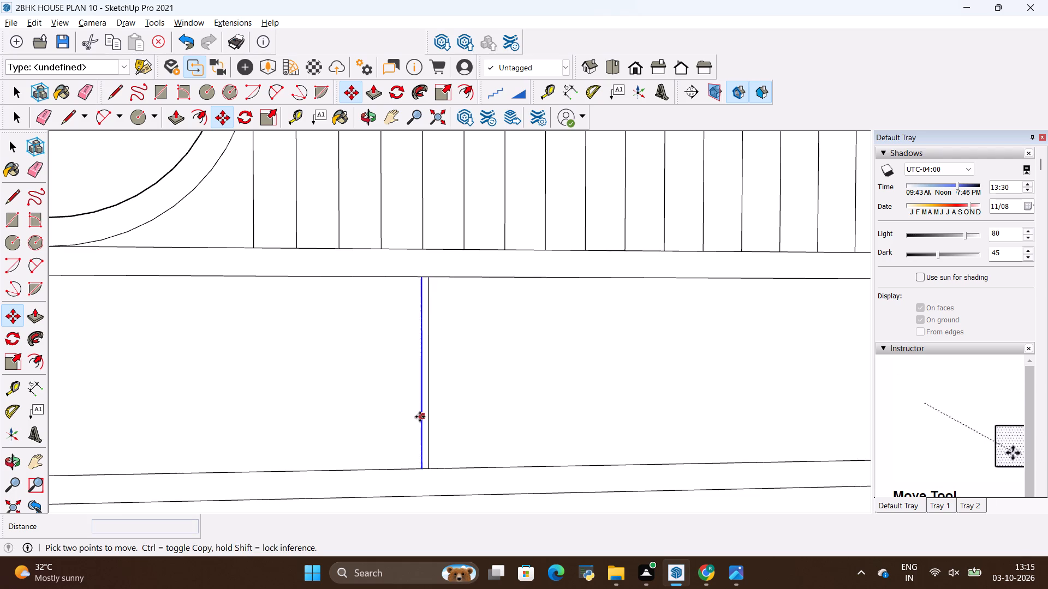
pyautogui.click(422, 416)
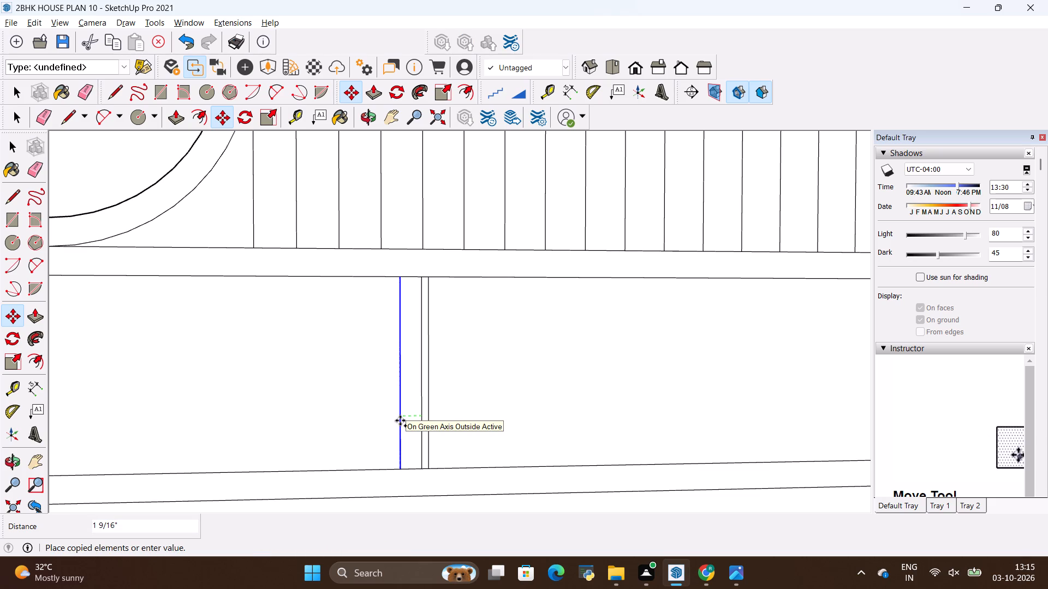
pyautogui.write('.5')
pyautogui.hotkey('shift', '"')
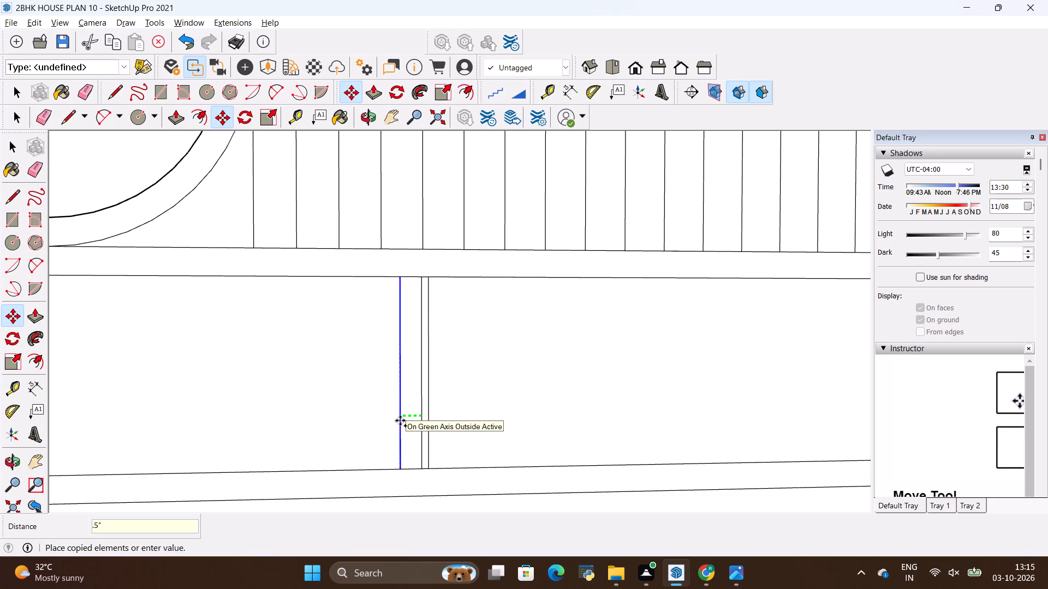
pyautogui.press('Return')
# Copy the console's middle vertical divider line 0.5" to each side.
pyautogui.scroll(-6, 404, 377)
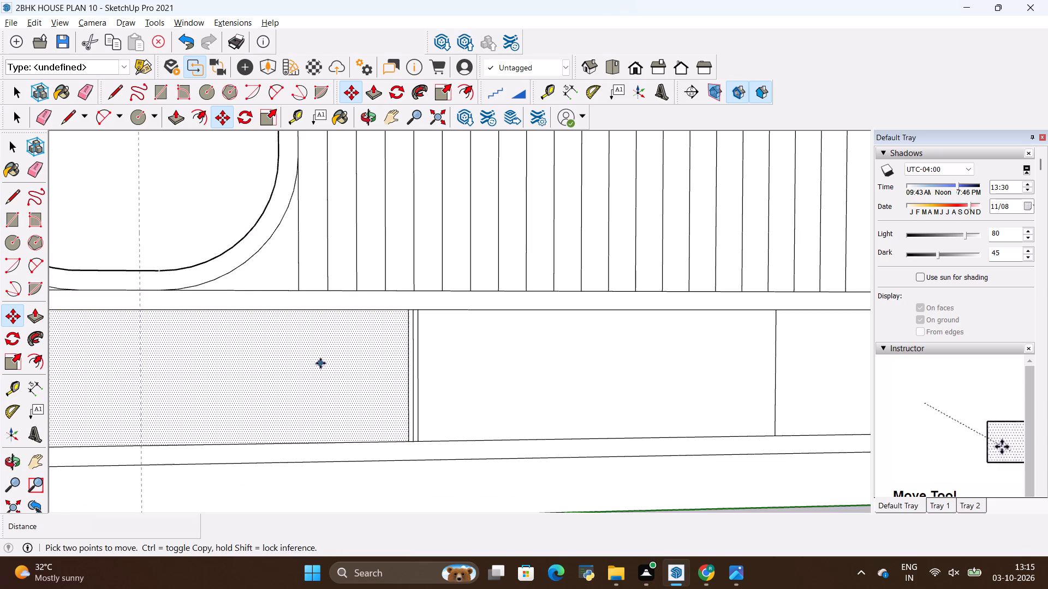
pyautogui.scroll(-2, 320, 363)
pyautogui.click(640, 401)
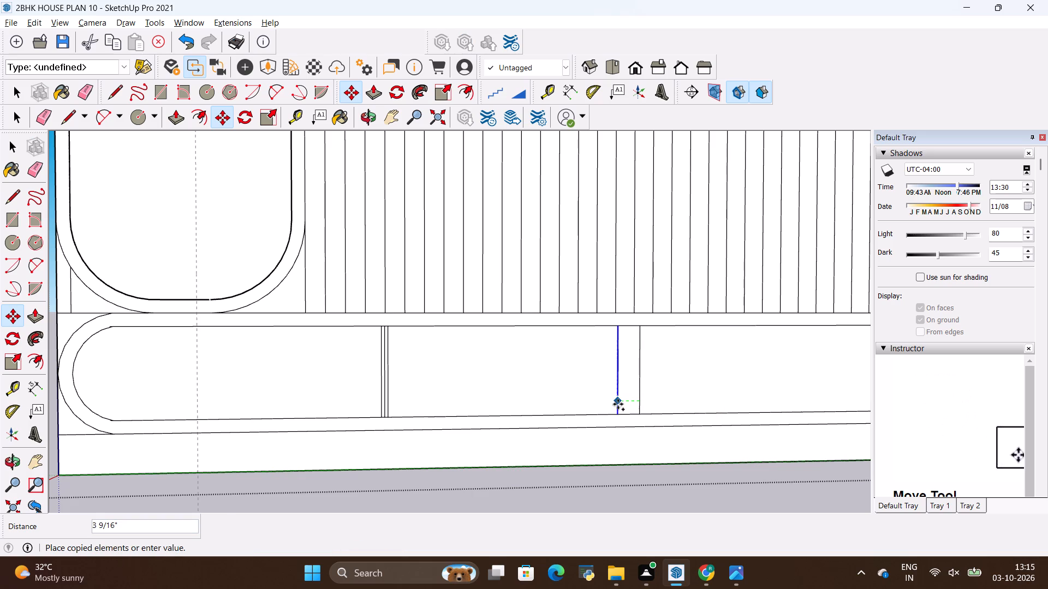
pyautogui.write('.5')
pyautogui.hotkey('shift', '"')
pyautogui.press('Return')
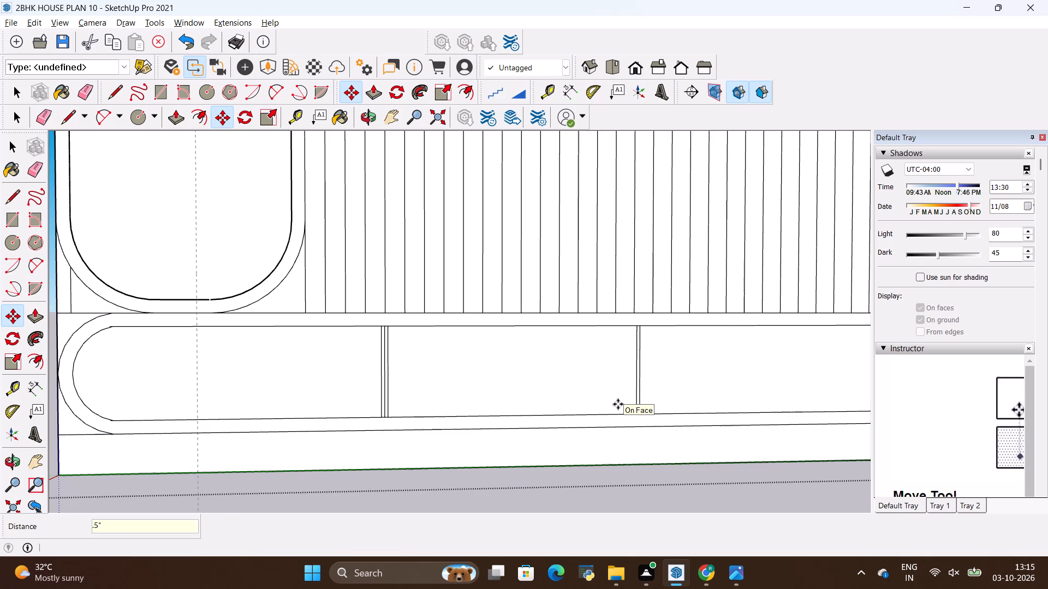
pyautogui.scroll(6, 646, 416)
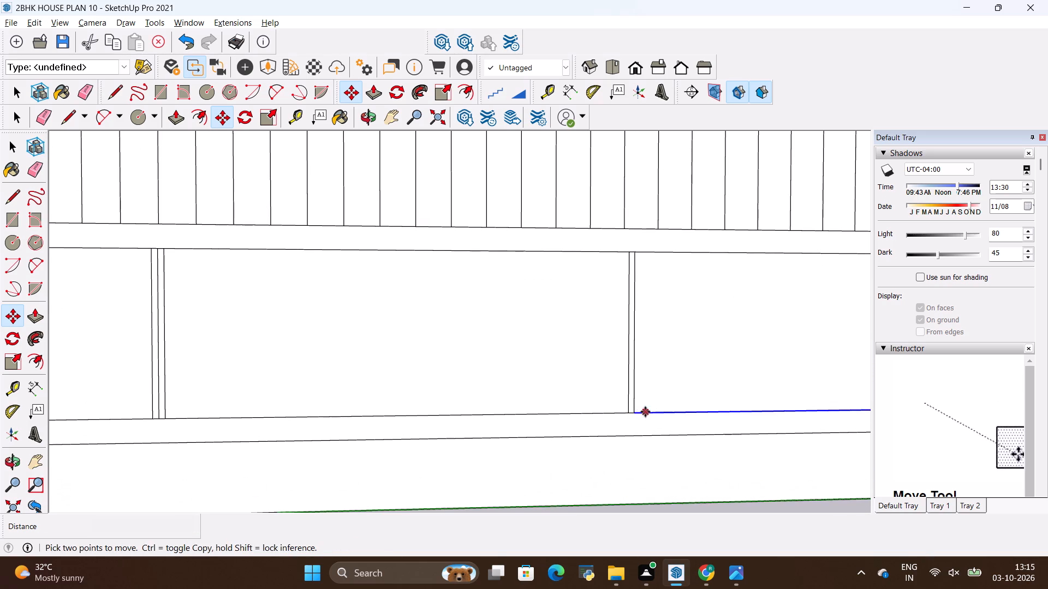
pyautogui.click(635, 402)
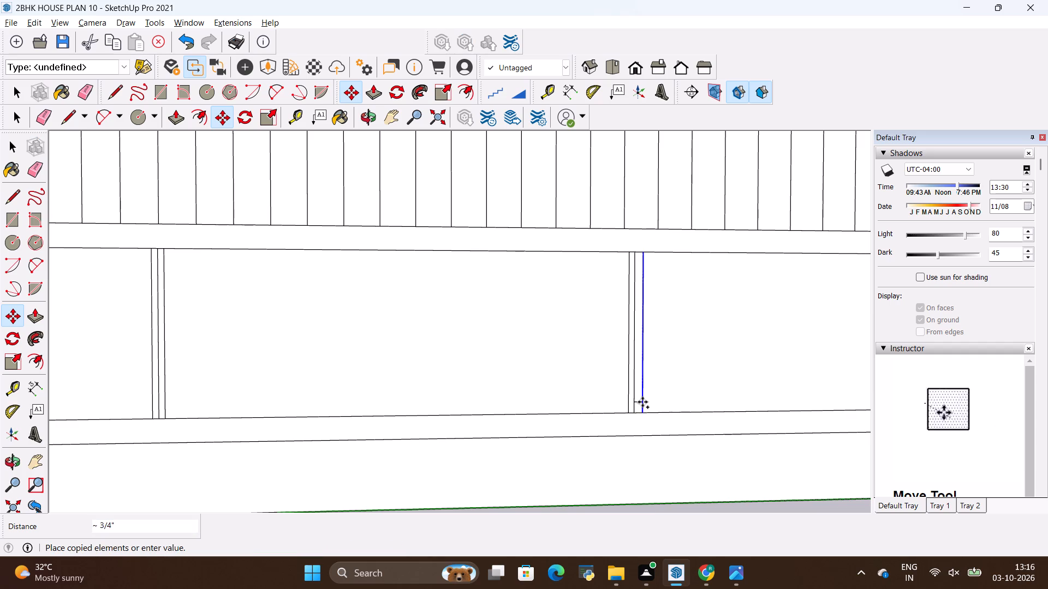
pyautogui.write('.5')
pyautogui.hotkey('shift', '"')
pyautogui.press('Return')
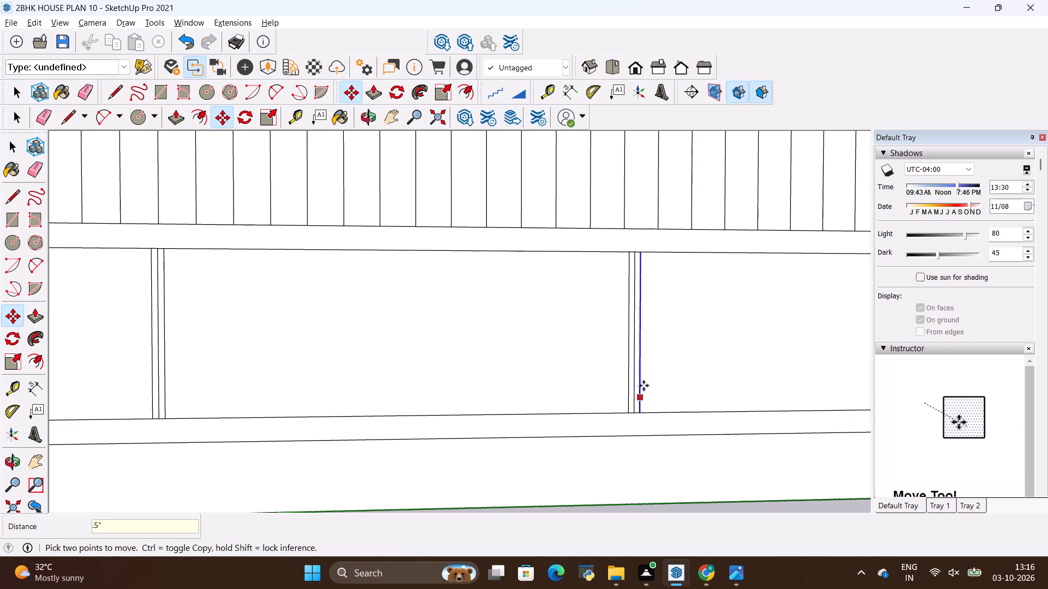
# Copy the console's third vertical divider line 0.5" to each side.
pyautogui.scroll(-9, 538, 367)
pyautogui.scroll(7, 751, 366)
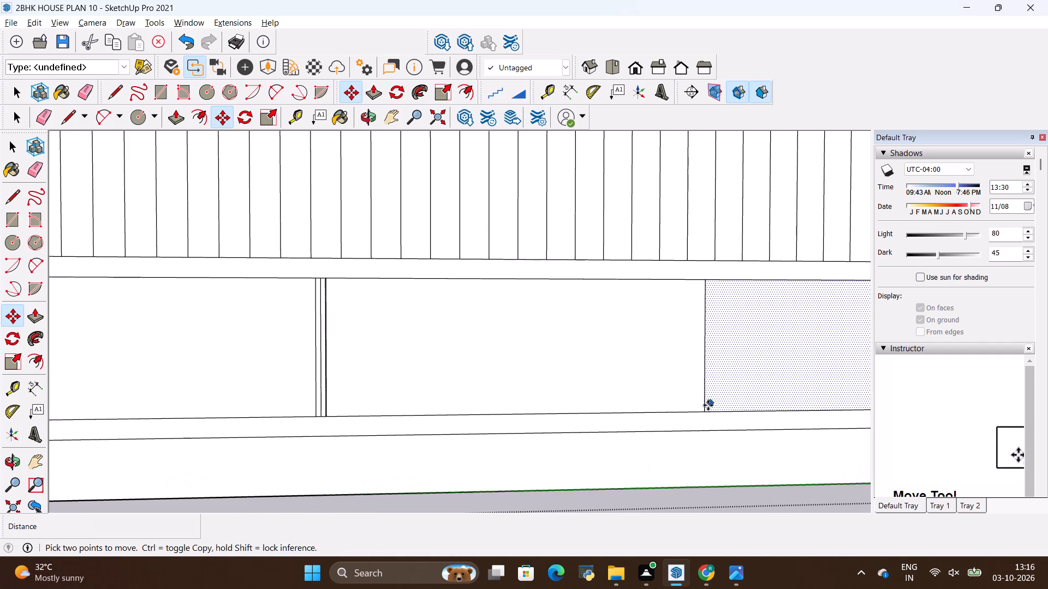
pyautogui.click(706, 400)
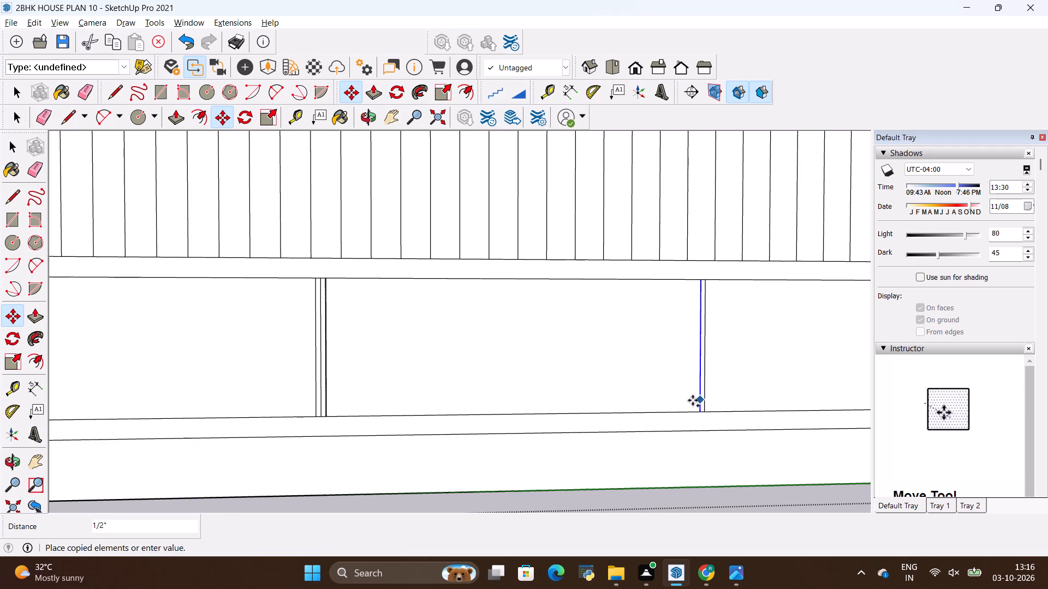
pyautogui.write('.5')
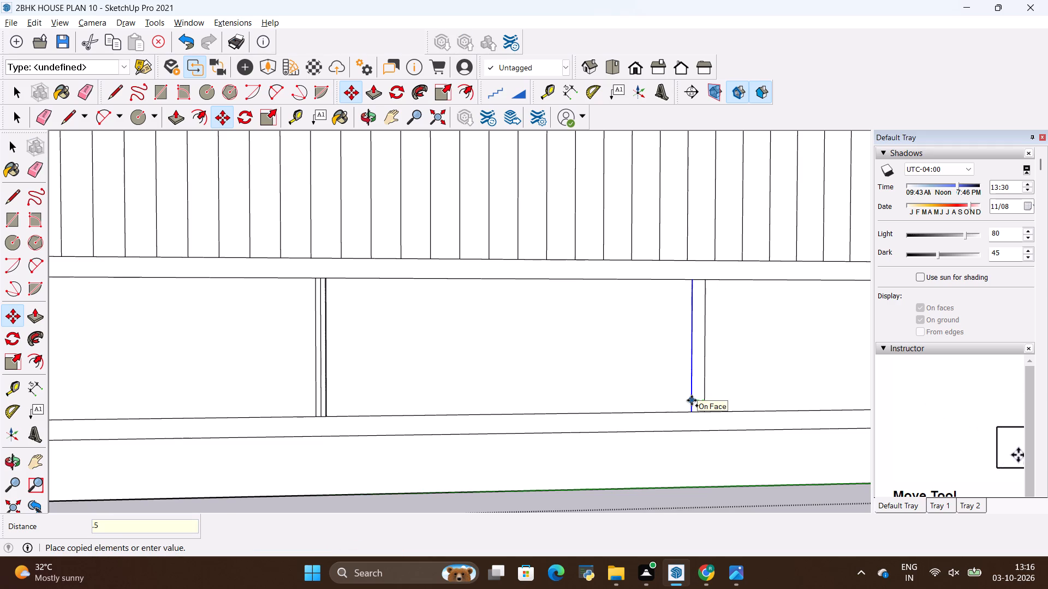
pyautogui.hotkey('shift', '"')
pyautogui.press('Return')
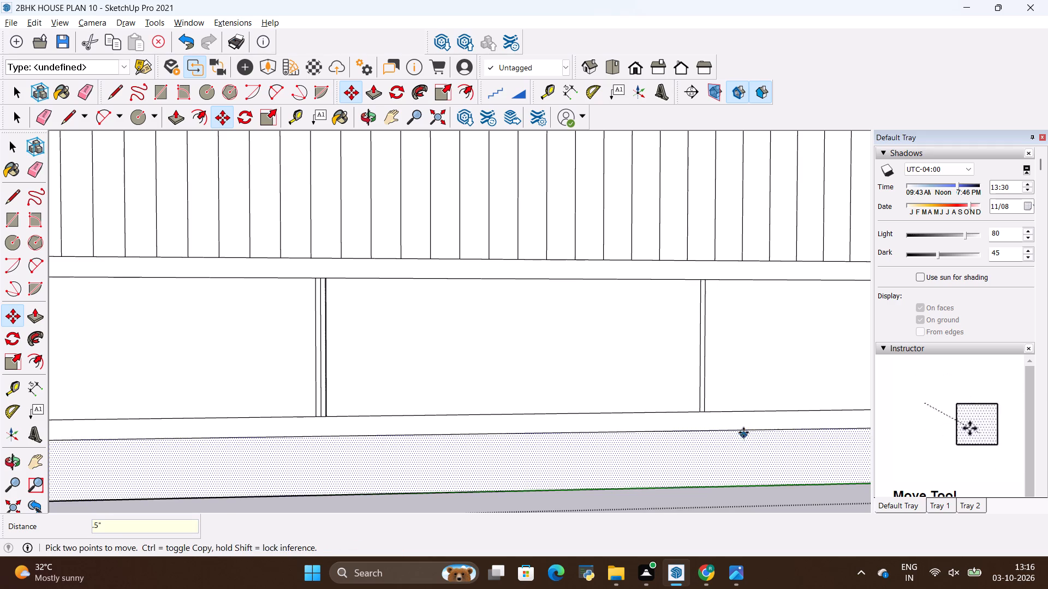
pyautogui.scroll(6, 706, 410)
pyautogui.click(706, 401)
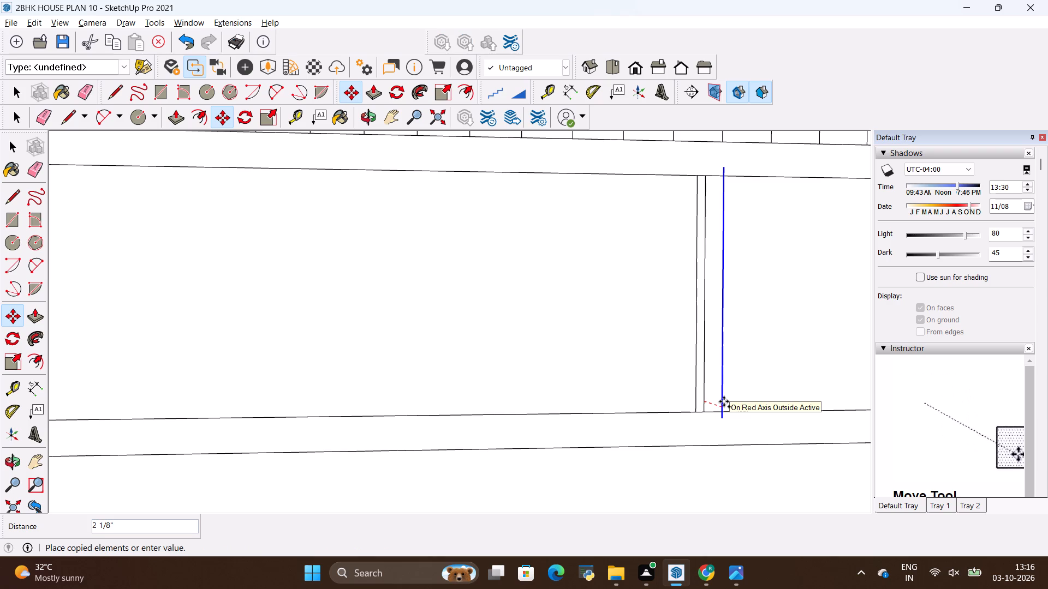
pyautogui.write('.5')
pyautogui.hotkey('shift', '"')
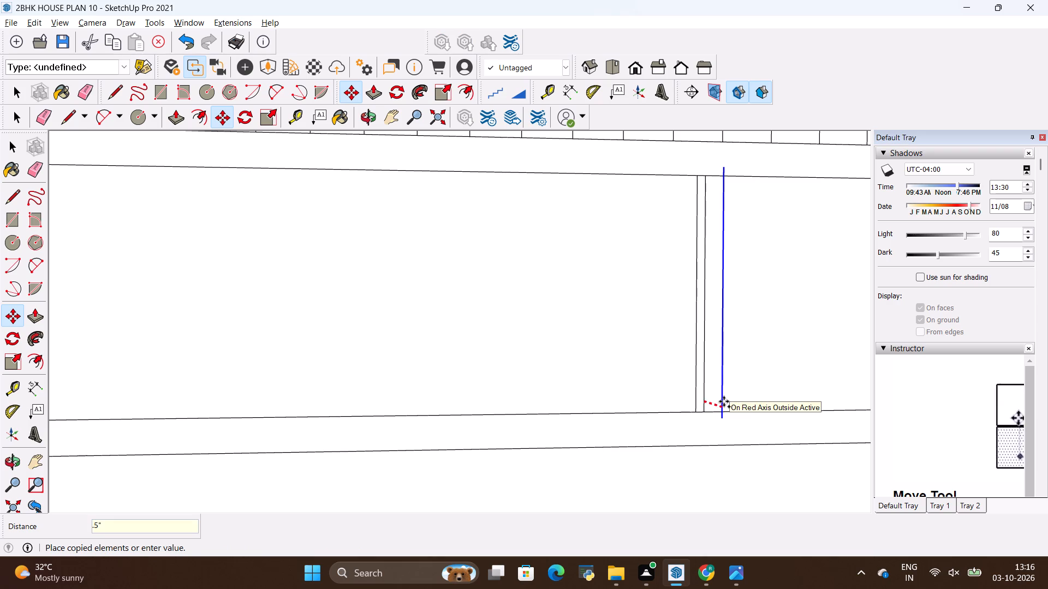
pyautogui.press('Return')
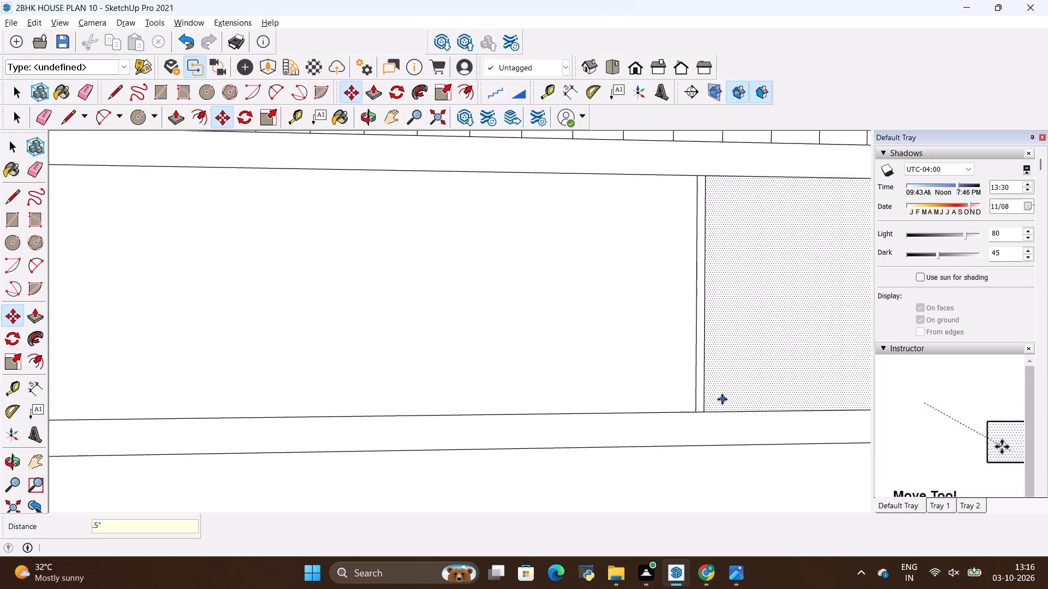
pyautogui.click(701, 402)
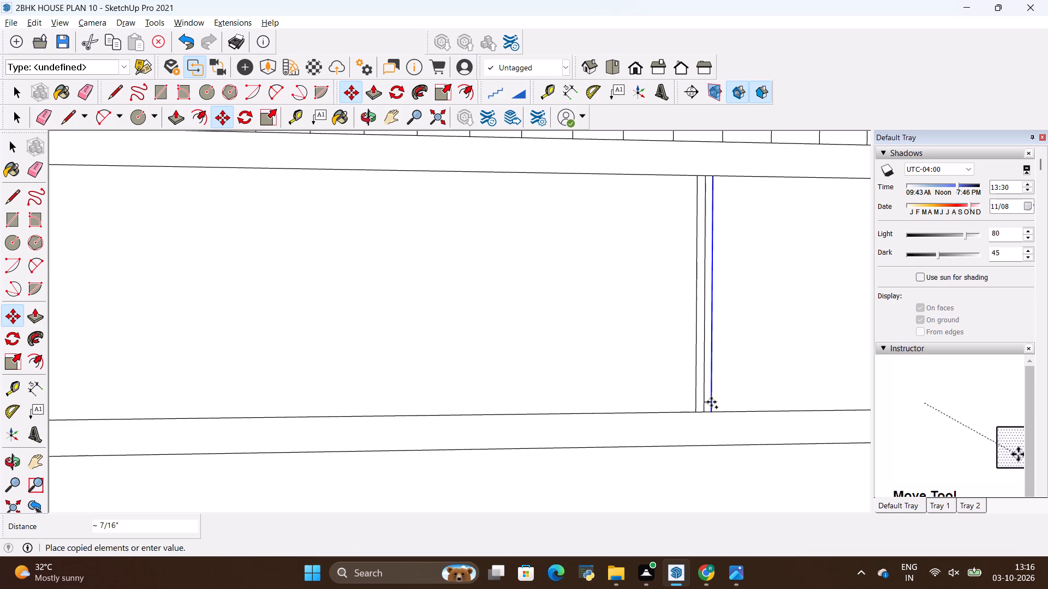
pyautogui.write('.5')
pyautogui.hotkey('shift', '"')
pyautogui.press('Return')
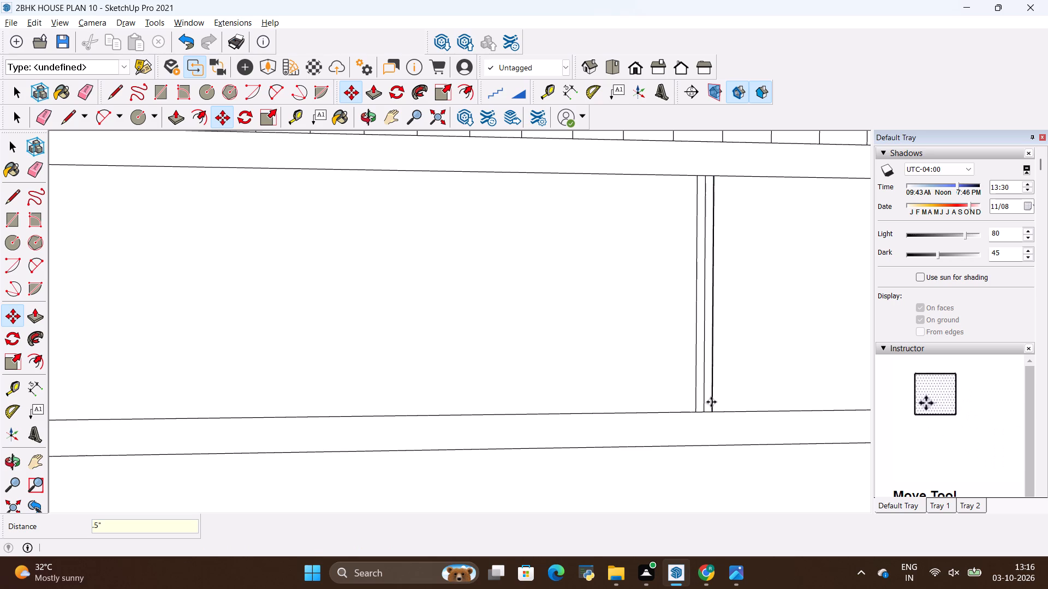
# Erase the original centre line from each of the console's three dividers, keeping only the offset lines on either side.
pyautogui.scroll(-15, 605, 410)
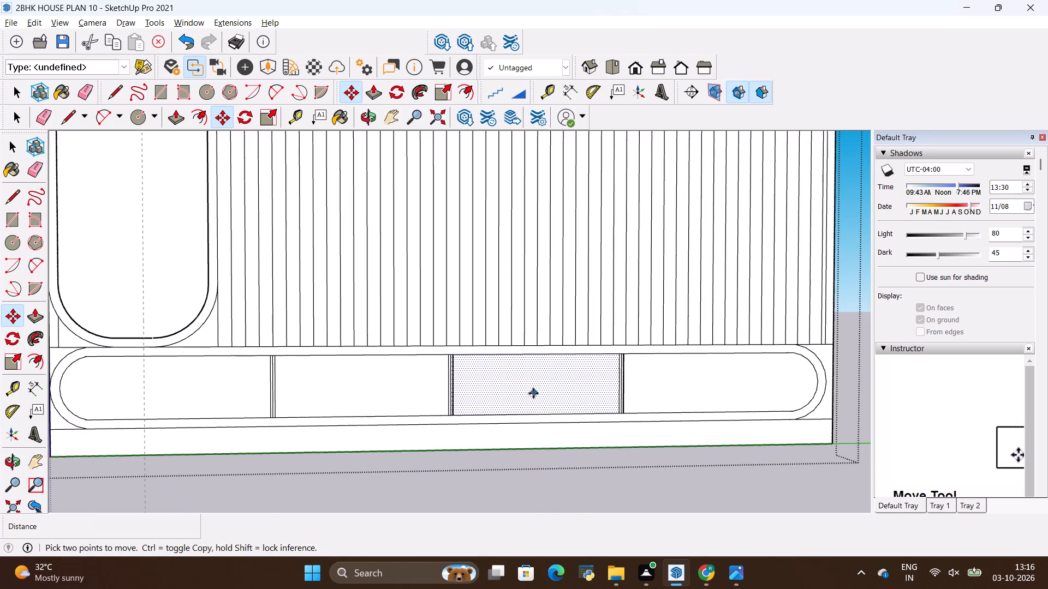
pyautogui.scroll(-4, 533, 393)
pyautogui.scroll(7, 590, 414)
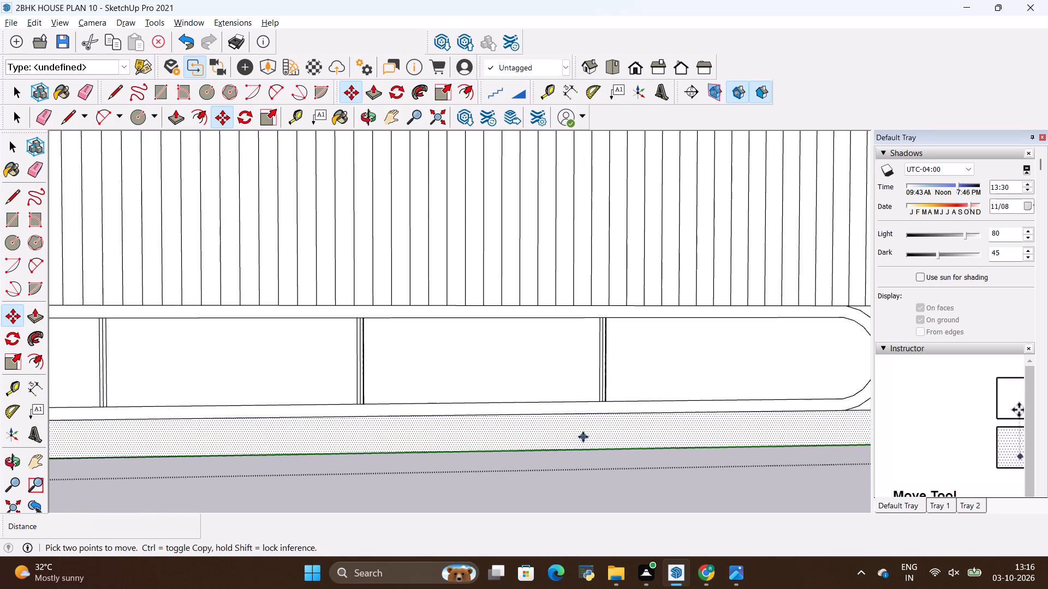
pyautogui.press('space')
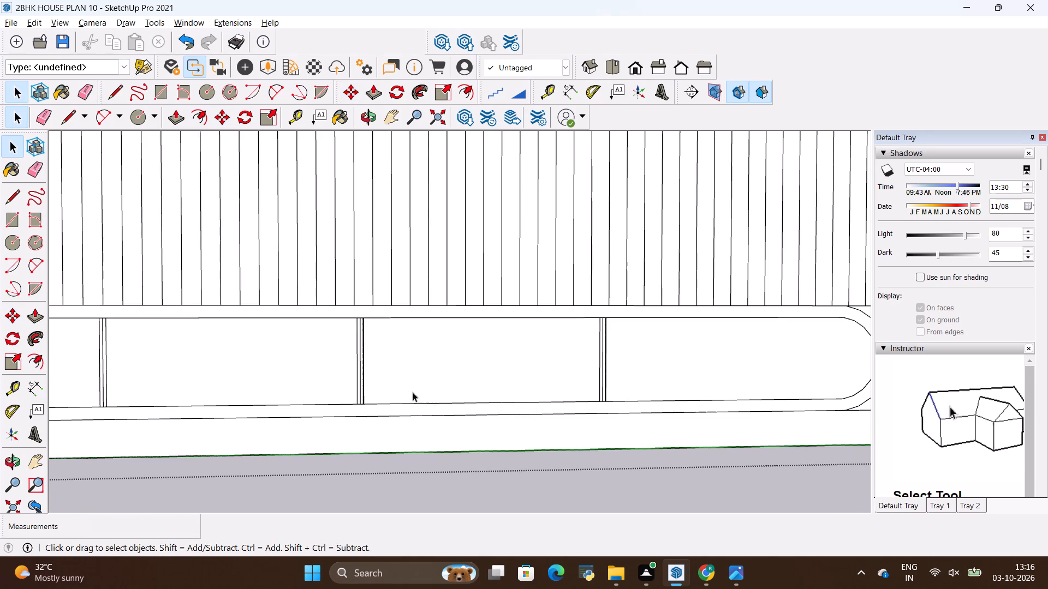
pyautogui.click(461, 444)
pyautogui.scroll(11, 611, 367)
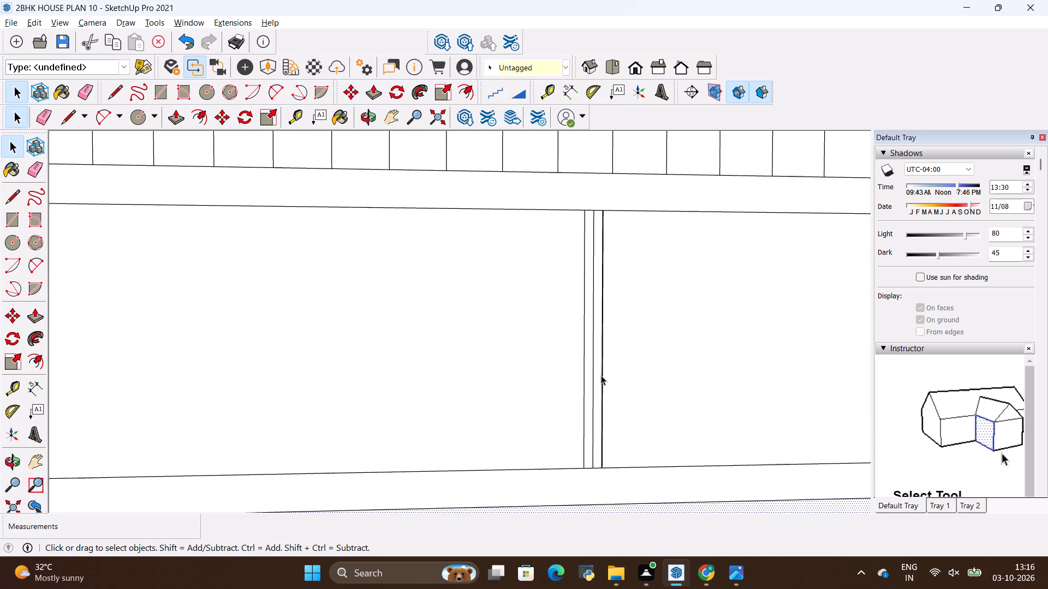
pyautogui.scroll(3, 594, 375)
pyautogui.press('e')
pyautogui.moveTo(594, 384); pyautogui.dragTo(589, 394)
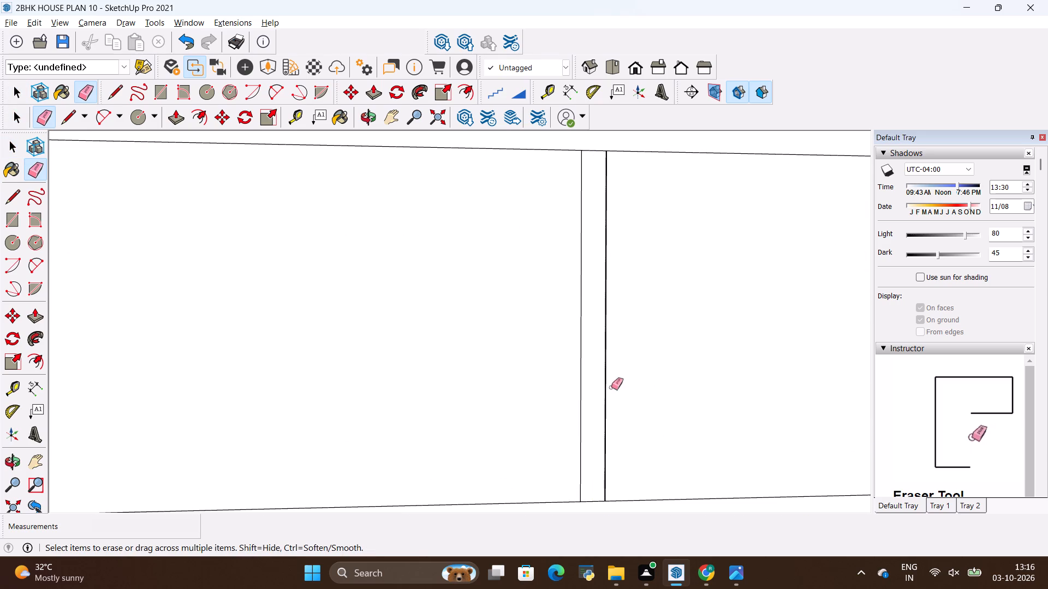
pyautogui.scroll(-15, 653, 388)
pyautogui.scroll(10, 416, 395)
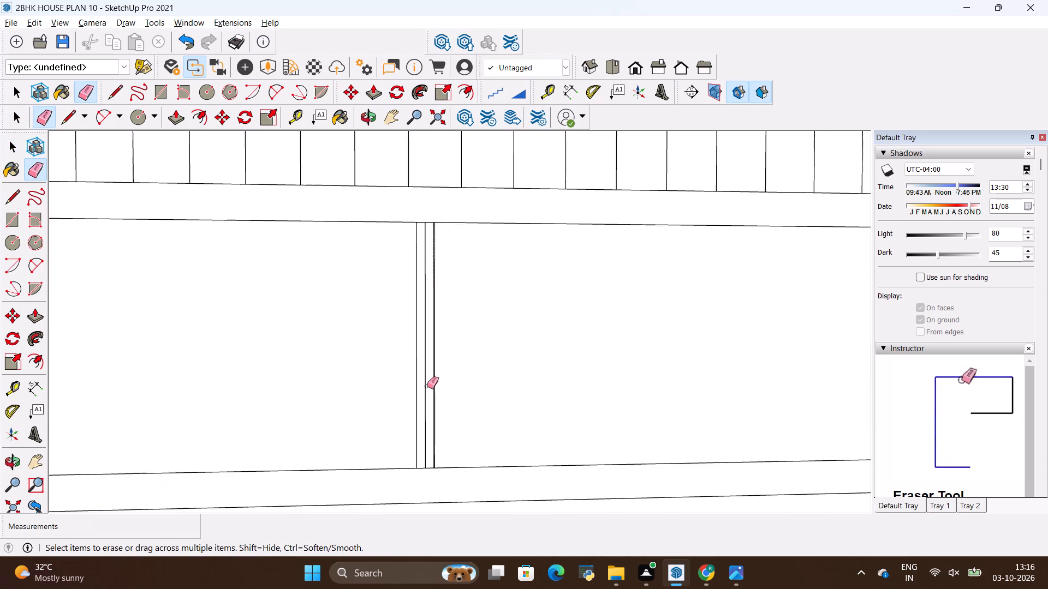
pyautogui.scroll(2, 427, 386)
pyautogui.moveTo(428, 381); pyautogui.dragTo(418, 394)
pyautogui.scroll(-16, 569, 402)
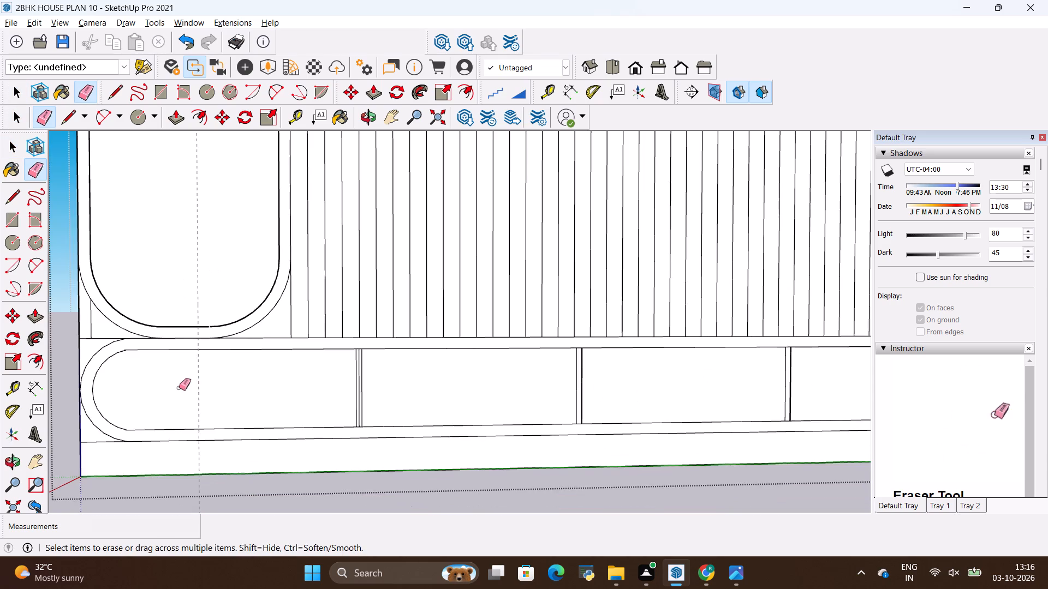
pyautogui.scroll(3, 267, 382)
pyautogui.scroll(15, 360, 378)
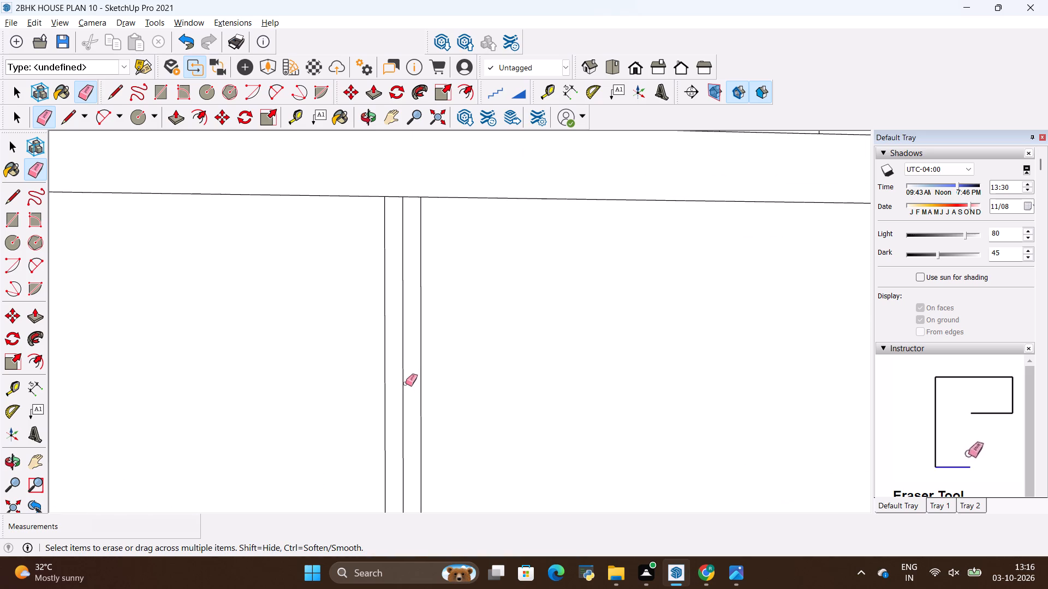
pyautogui.moveTo(406, 382); pyautogui.dragTo(402, 392)
pyautogui.scroll(-20, 406, 375)
pyautogui.scroll(-2, 406, 375)
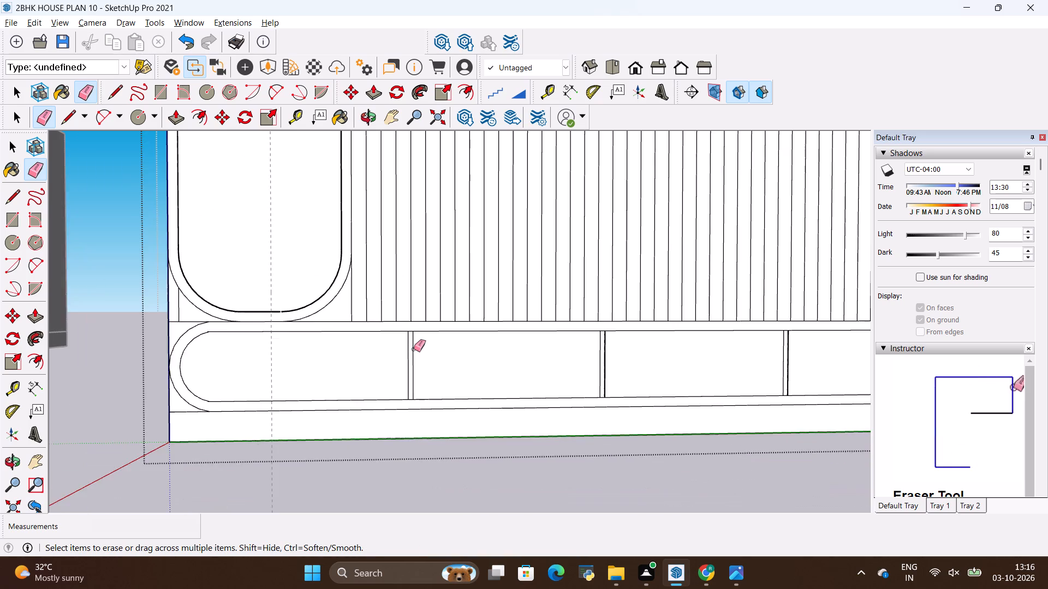
# Compare the console's divided drawer fronts with the reference image, examining the gaps and handles up close in the photo viewer.
pyautogui.scroll(-10, 414, 350)
pyautogui.scroll(6, 454, 285)
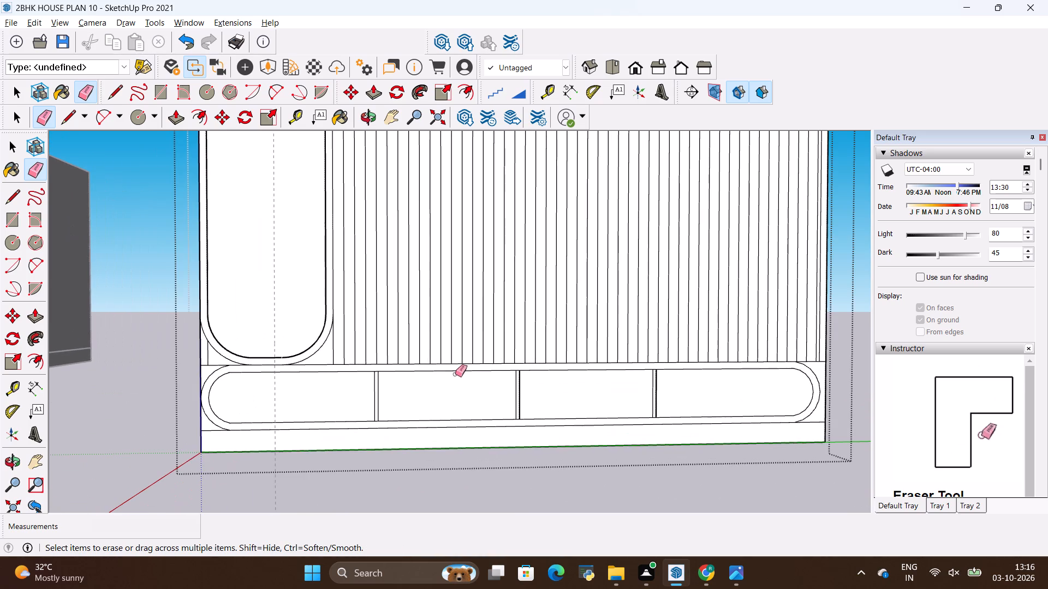
pyautogui.hotkey('alt', 'Tab')
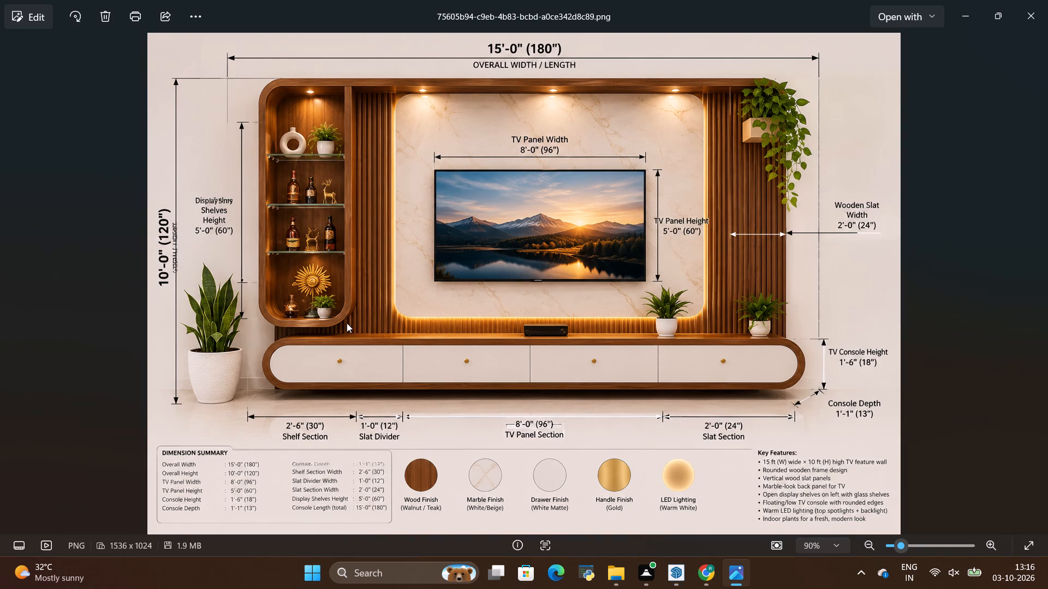
pyautogui.scroll(14, 347, 322)
pyautogui.hotkey('alt', 'Tab')
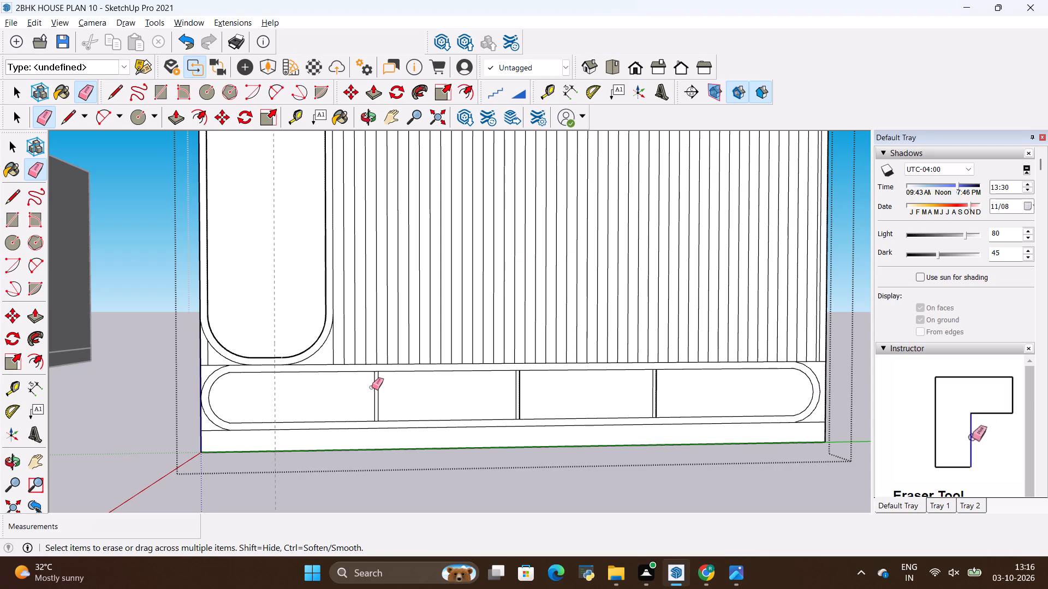
pyautogui.scroll(-2, 402, 400)
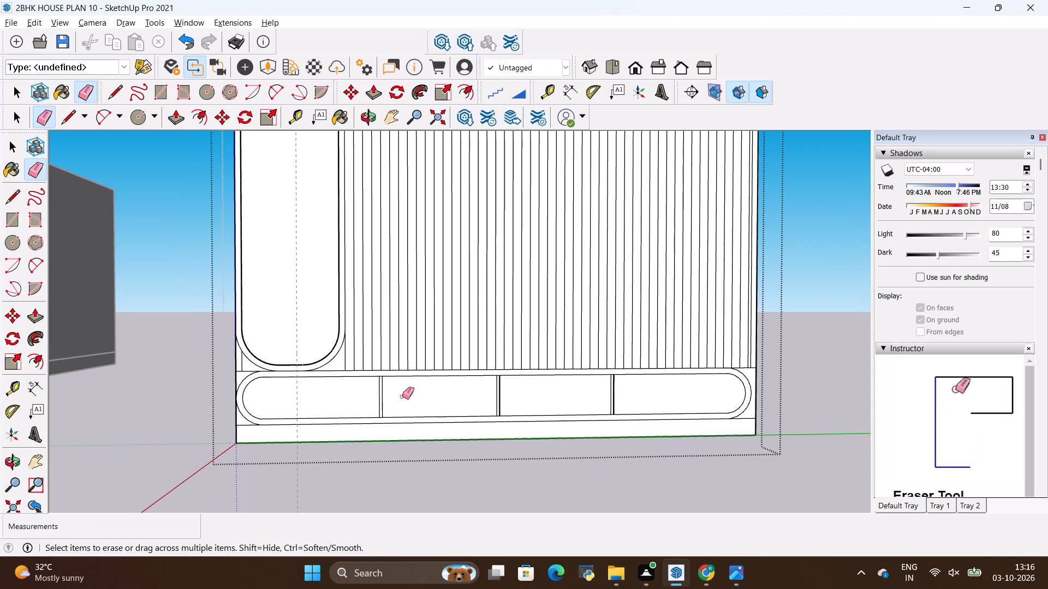
pyautogui.hotkey('alt', 'Tab')
pyautogui.scroll(-5, 402, 396)
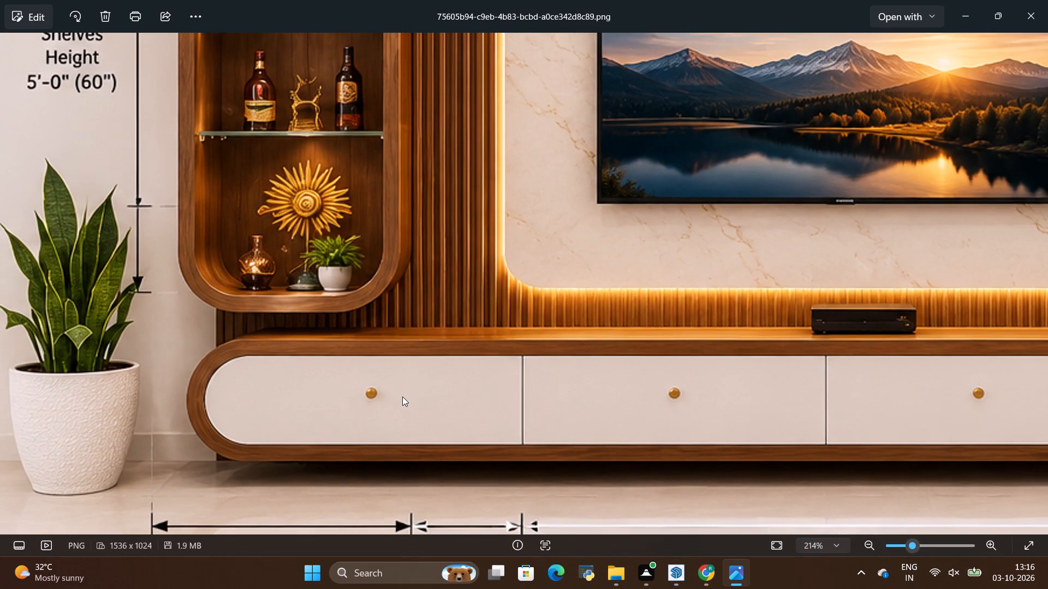
# Compare the modelled wall unit with the full reference image in the photo viewer, examining the console drawers and the display shelf frame.
pyautogui.hotkey('alt', 'Tab')
pyautogui.scroll(3, 364, 392)
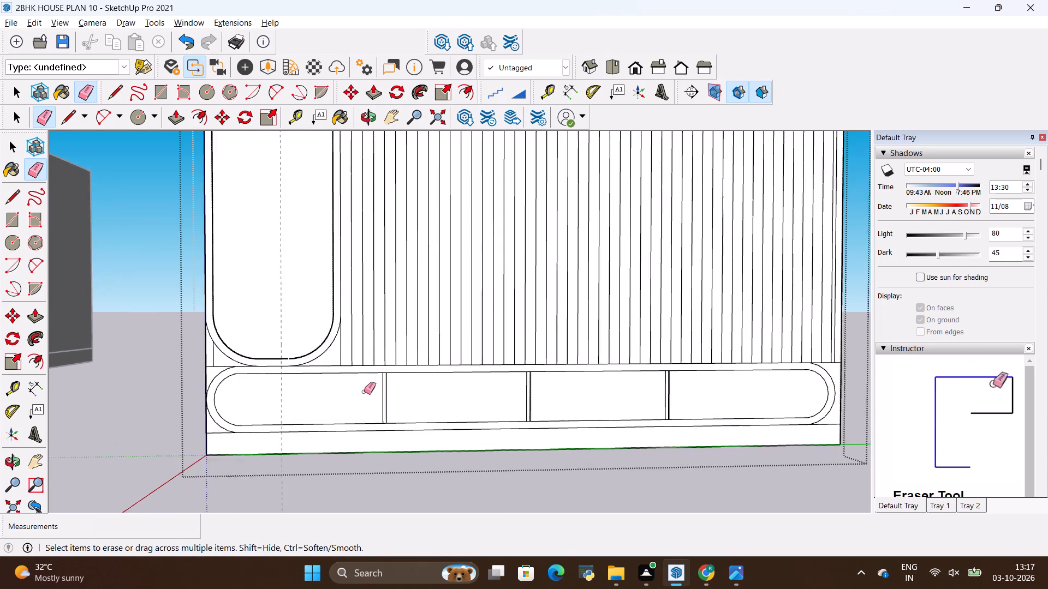
pyautogui.scroll(10, 364, 392)
pyautogui.scroll(-20, 372, 389)
pyautogui.scroll(-1, 372, 389)
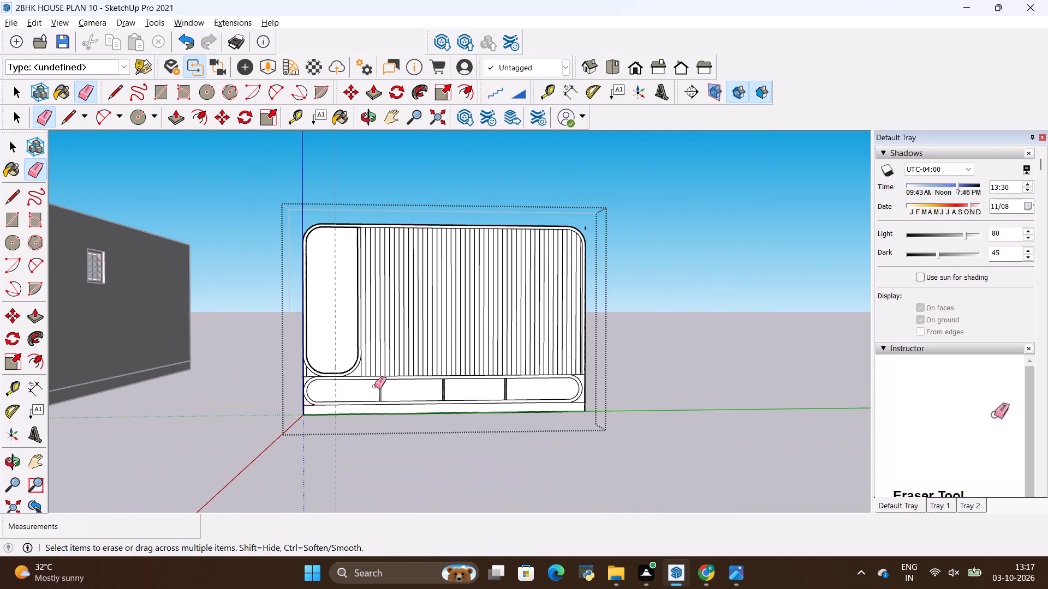
pyautogui.scroll(4, 388, 381)
pyautogui.hotkey('alt', 'Tab')
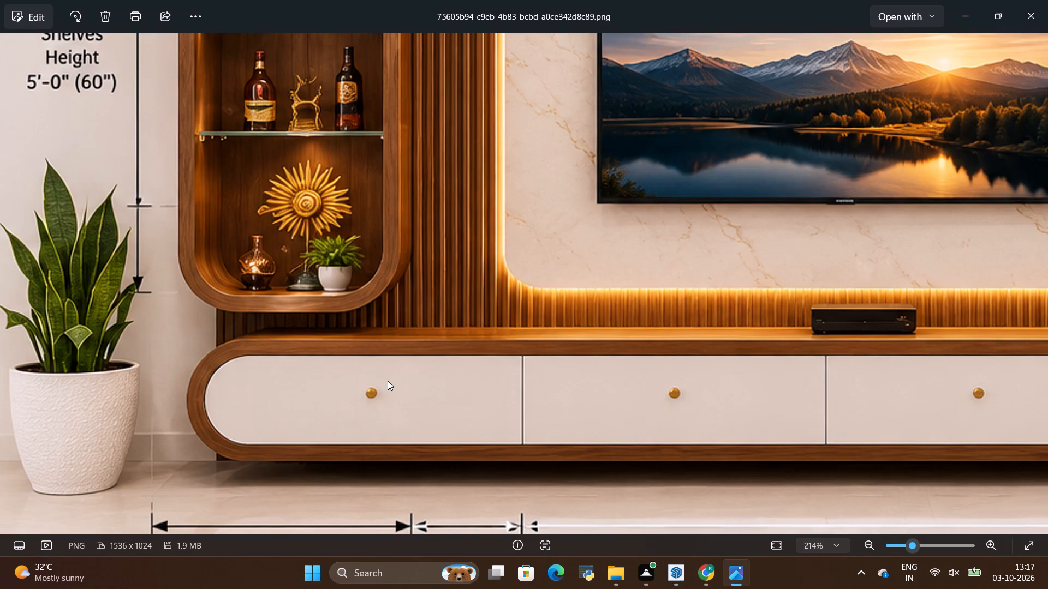
pyautogui.hotkey('alt', 'Tab')
pyautogui.hotkey('alt', 'Tab')
pyautogui.scroll(-10, 388, 365)
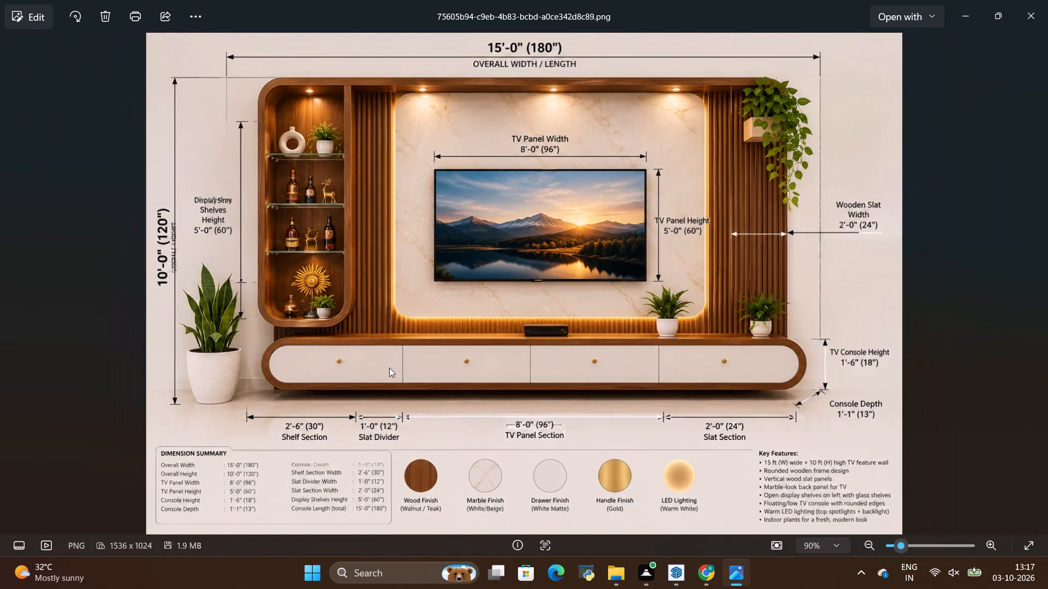
pyautogui.hotkey('alt', 'Tab')
pyautogui.scroll(2, 338, 159)
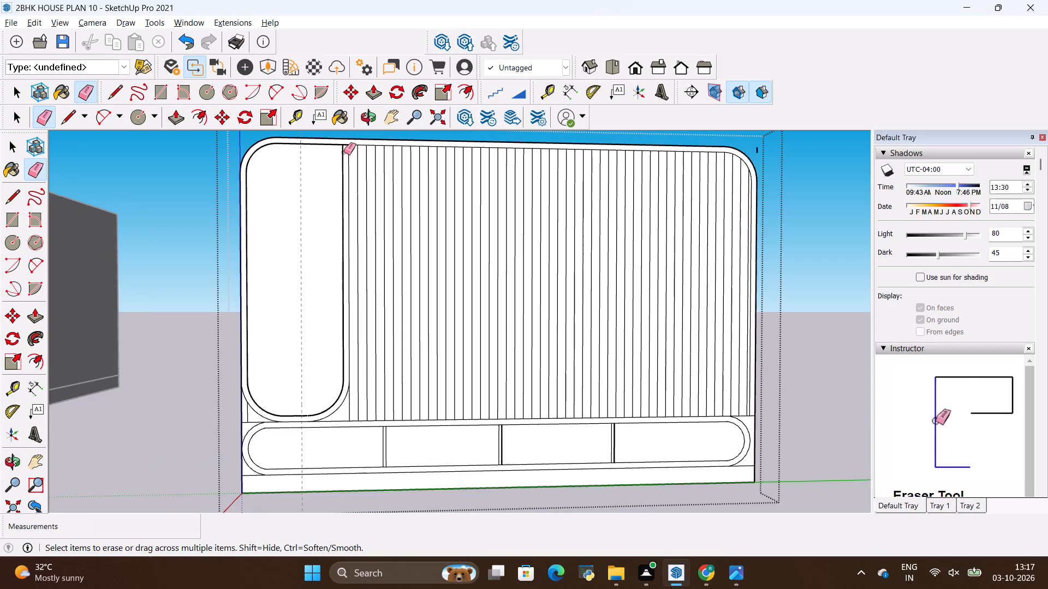
pyautogui.scroll(3, 344, 146)
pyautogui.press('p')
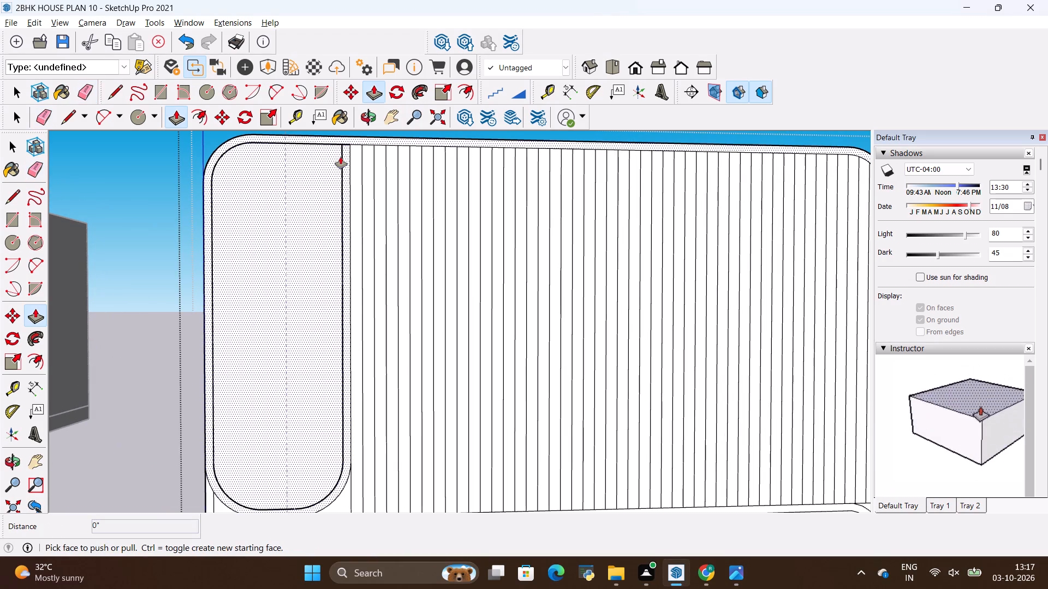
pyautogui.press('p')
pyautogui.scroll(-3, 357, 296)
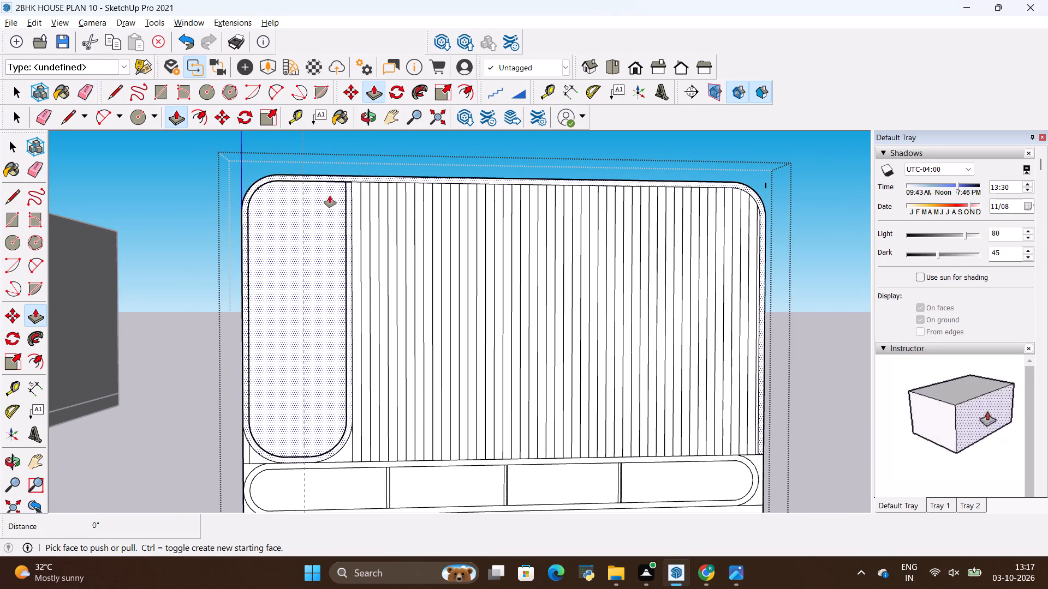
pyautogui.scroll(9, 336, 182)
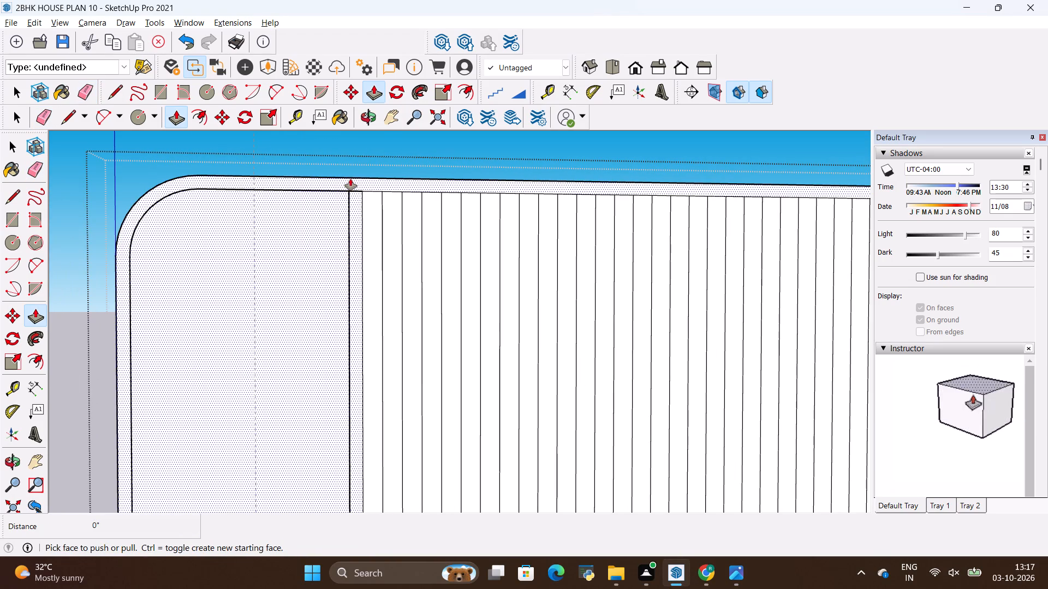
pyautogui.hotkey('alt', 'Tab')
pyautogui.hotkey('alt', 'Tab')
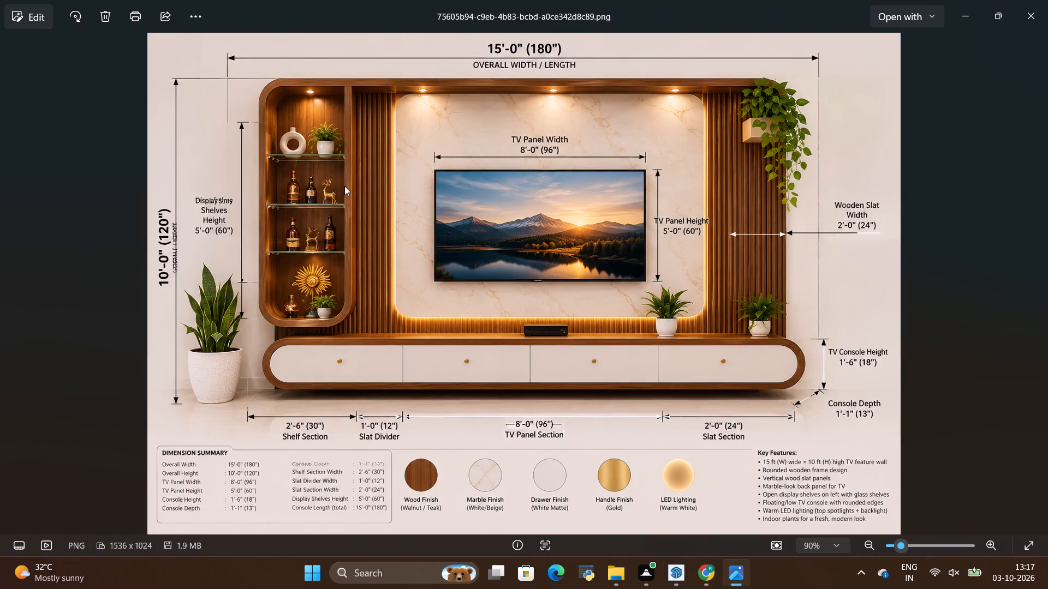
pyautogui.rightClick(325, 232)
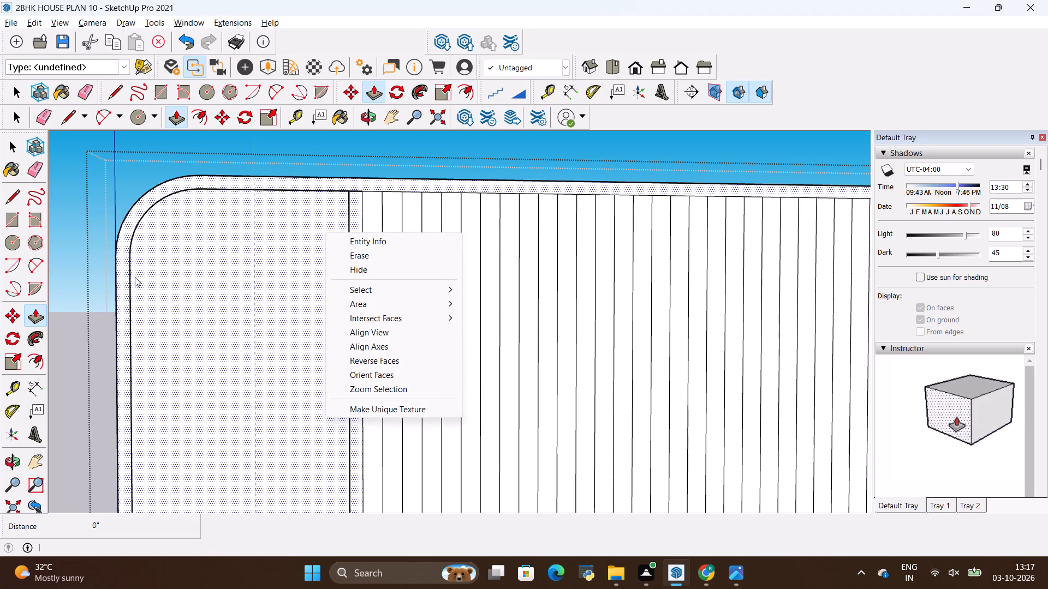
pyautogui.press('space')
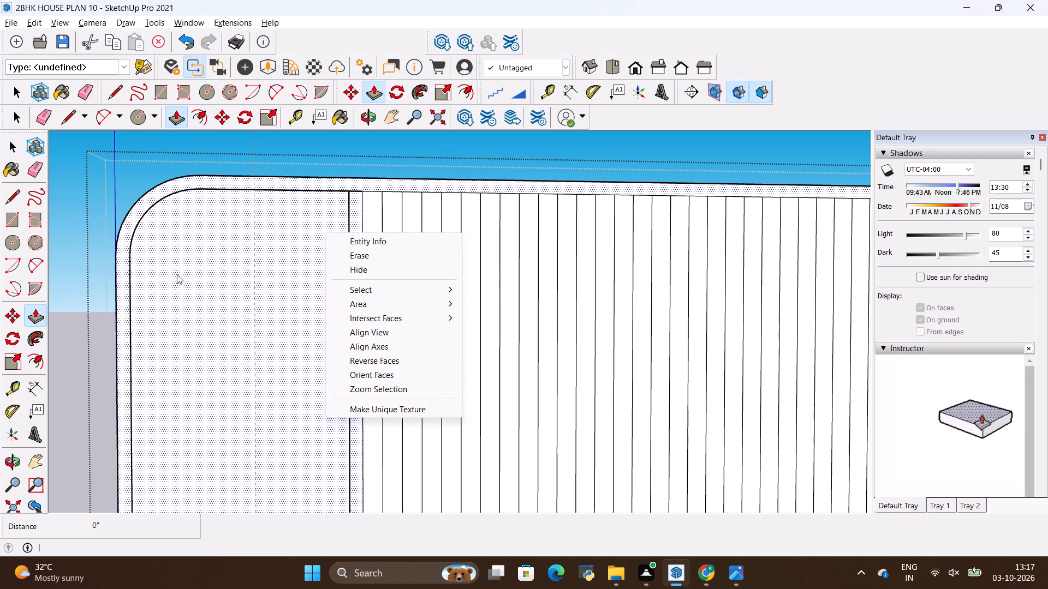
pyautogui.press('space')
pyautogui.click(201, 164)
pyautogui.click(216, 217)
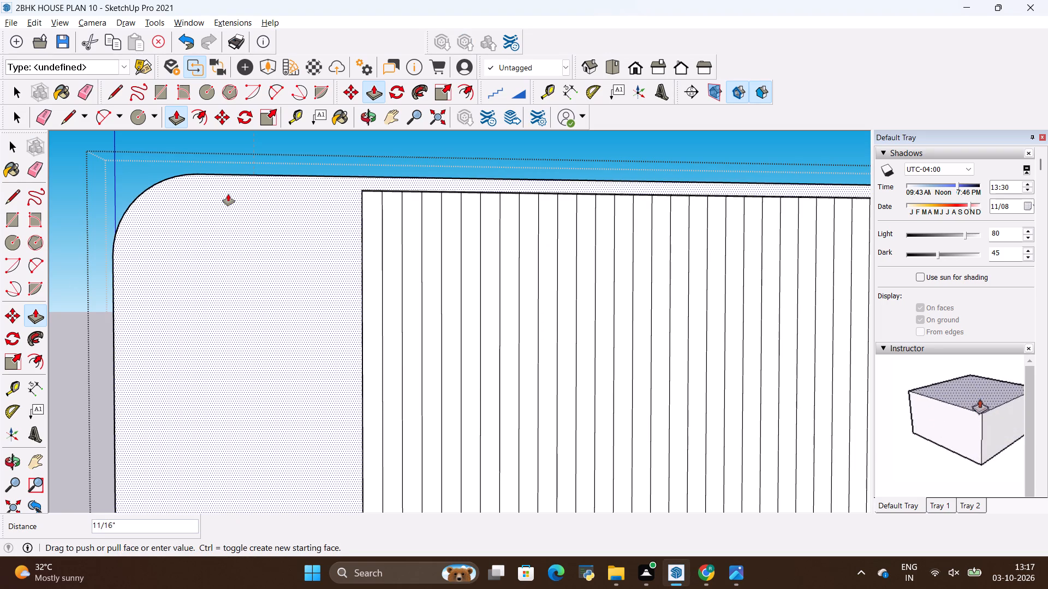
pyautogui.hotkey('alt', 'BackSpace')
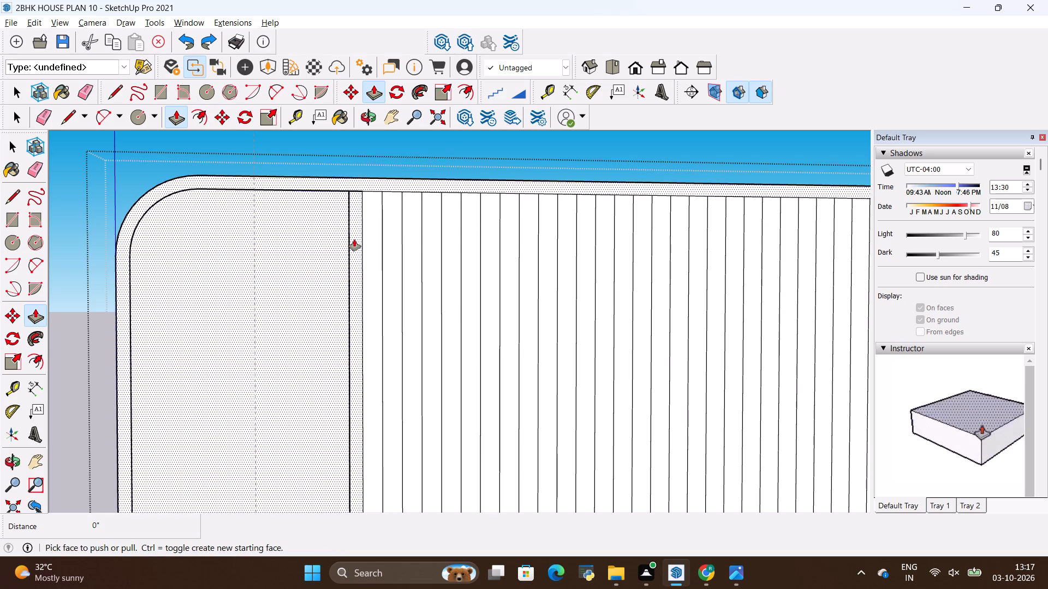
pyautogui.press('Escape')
# Draw a vertical rectangle about 6' 9 13/16" by 1 7/8" along the shelf niche's slat-side edge, from its square top corner to the lower curve.
pyautogui.press('r')
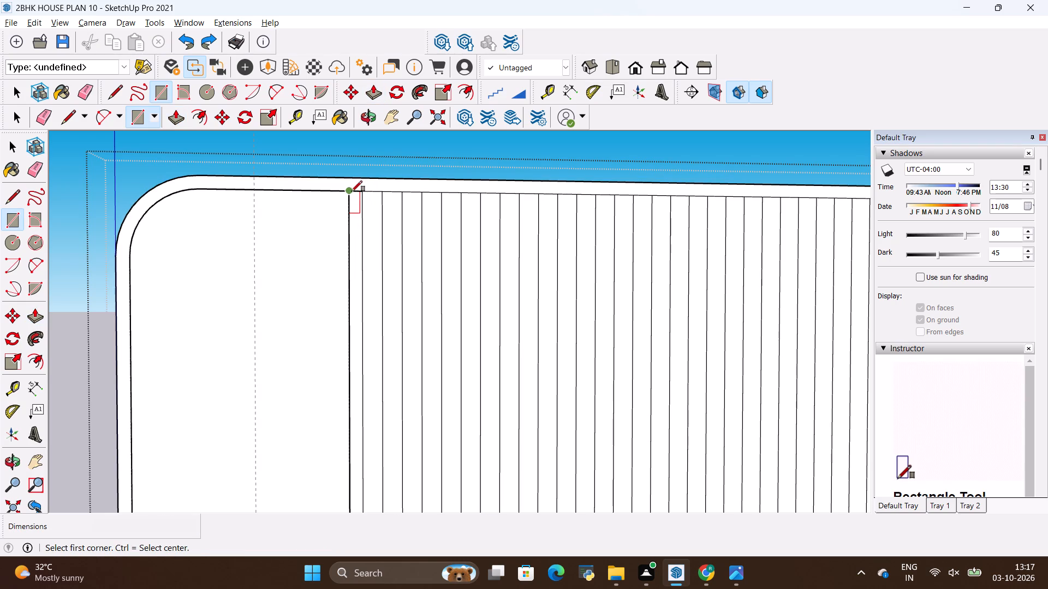
pyautogui.click(350, 191)
pyautogui.scroll(-10, 356, 215)
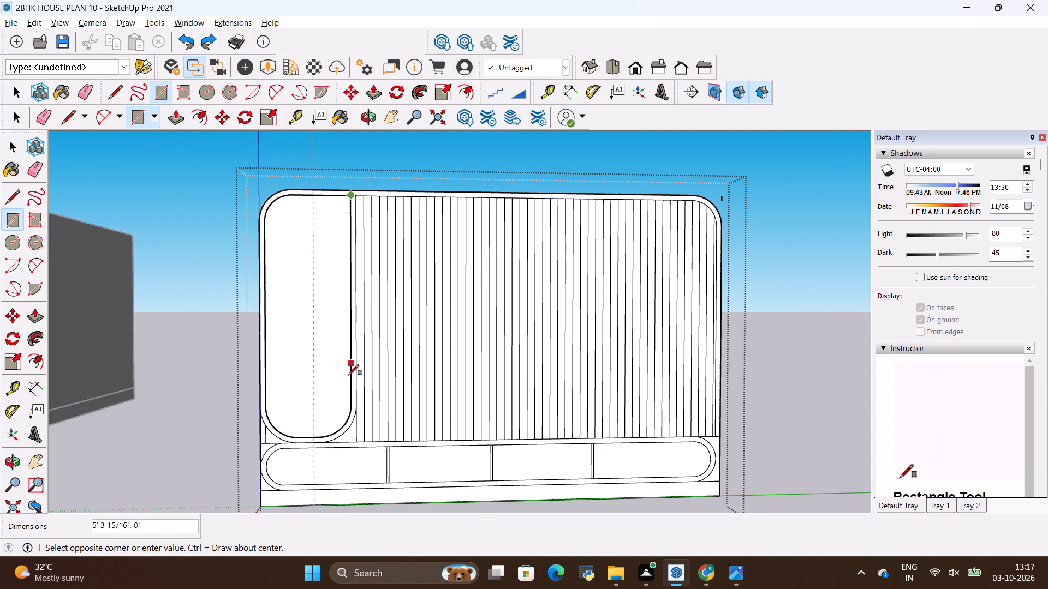
pyautogui.scroll(13, 350, 427)
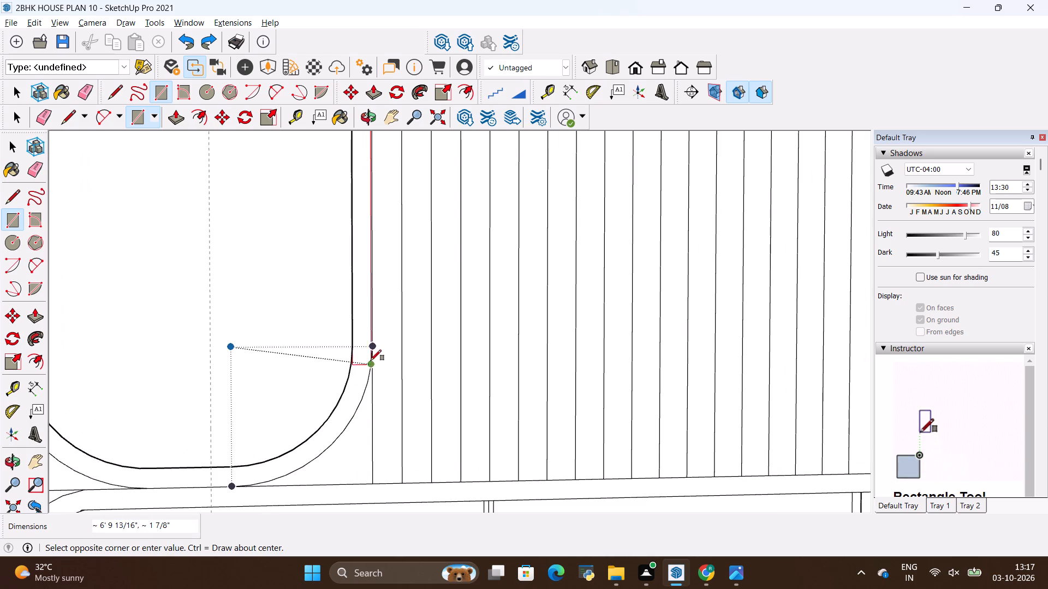
pyautogui.click(371, 355)
# Erase the new rectangle's bottom edge so the vertical strip joins the shelf frame's curved border.
pyautogui.scroll(5, 360, 369)
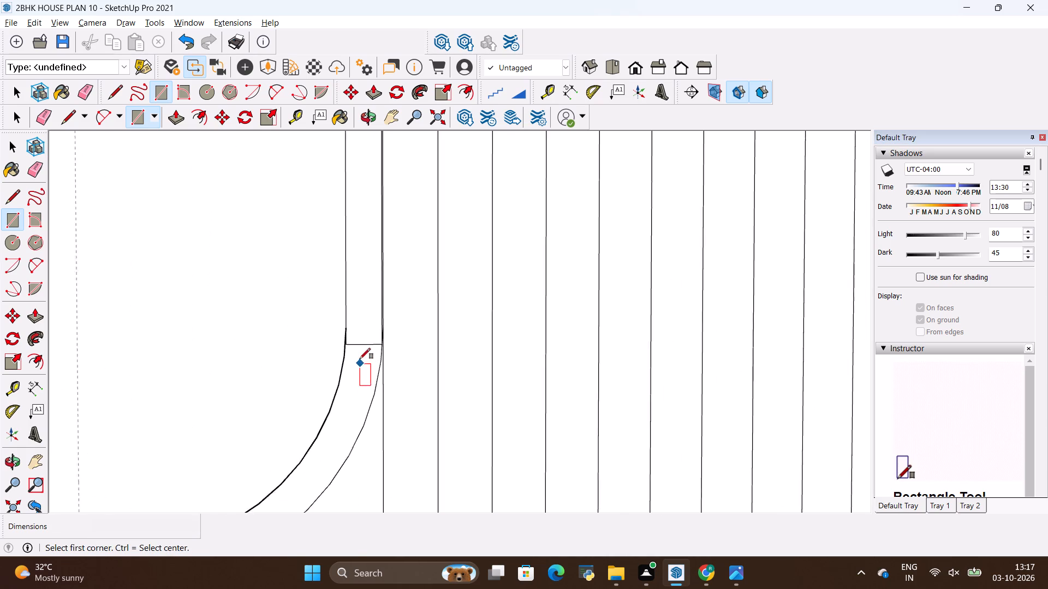
pyautogui.scroll(2, 360, 359)
pyautogui.press('e')
pyautogui.moveTo(361, 341); pyautogui.dragTo(361, 360)
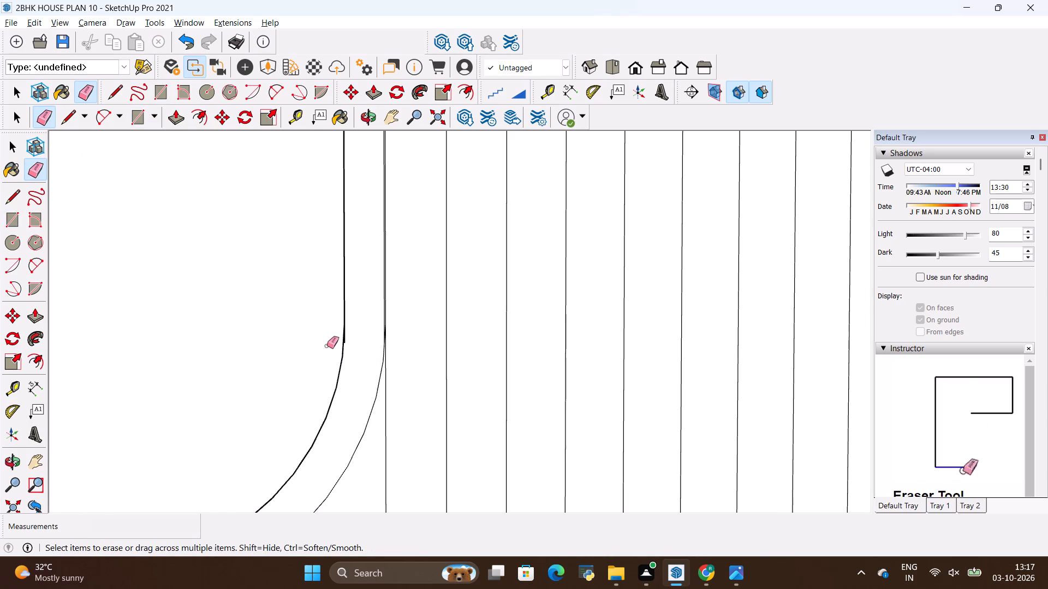
# Check the shelf niche, the first slat and the shelf border by reopening the wall unit group and selecting each face.
pyautogui.scroll(5, 330, 345)
pyautogui.press('space')
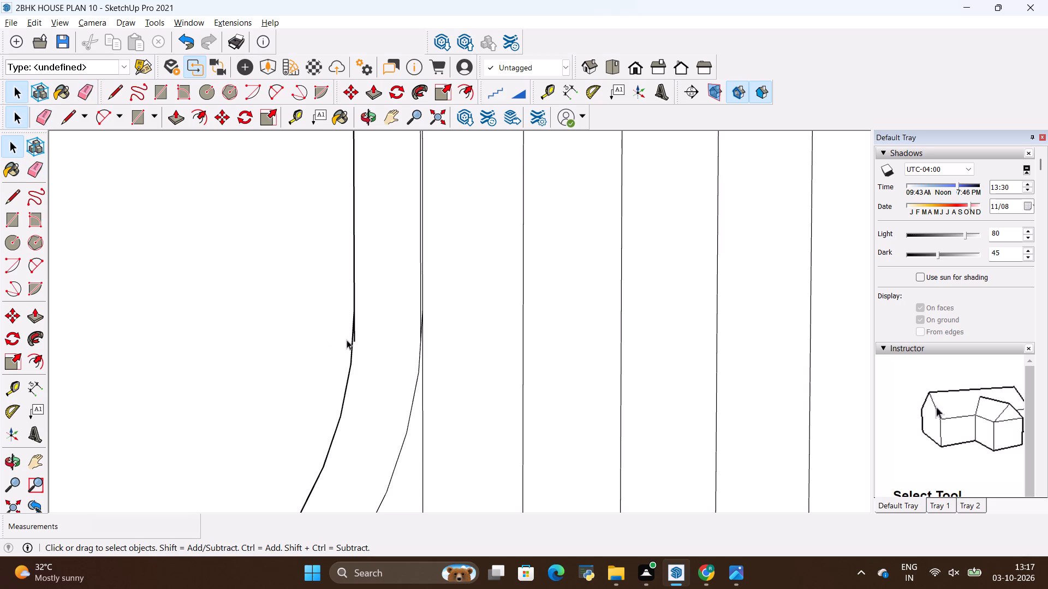
pyautogui.scroll(-12, 303, 359)
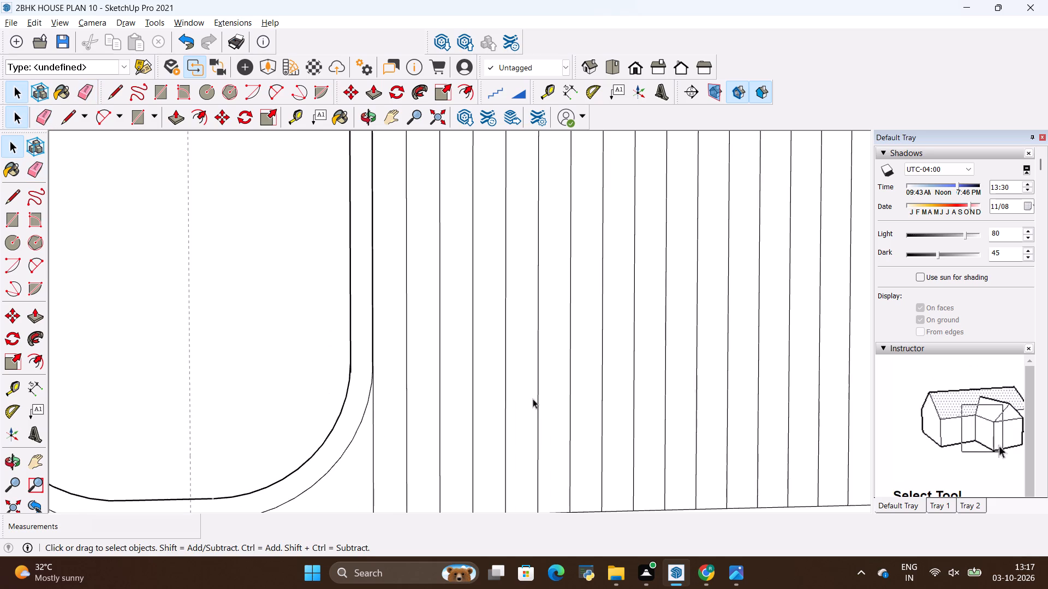
pyautogui.scroll(-11, 546, 347)
pyautogui.press('space')
pyautogui.click(290, 321)
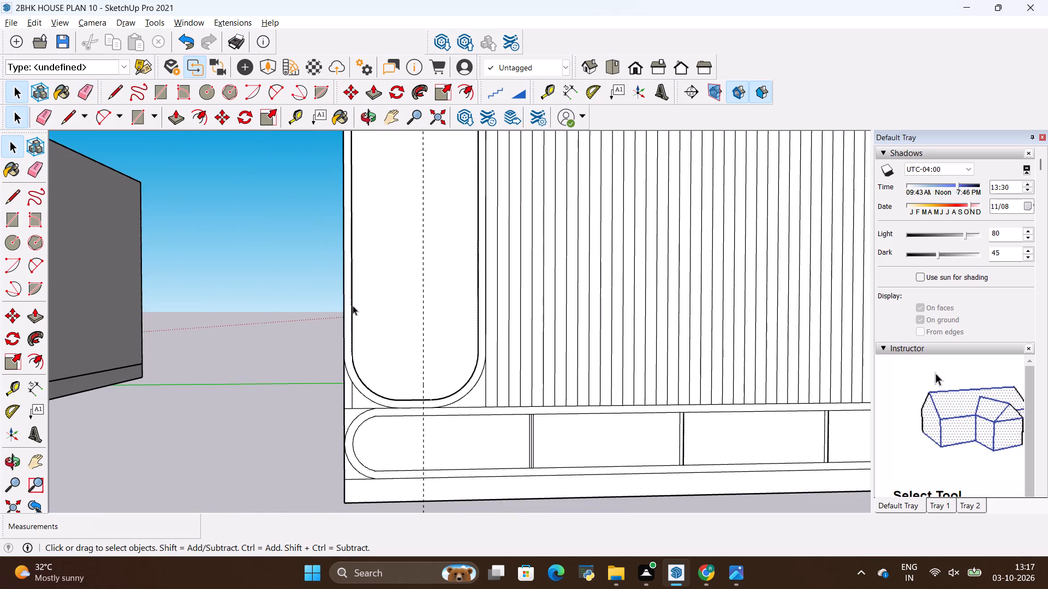
pyautogui.doubleClick(353, 305)
pyautogui.scroll(8, 473, 314)
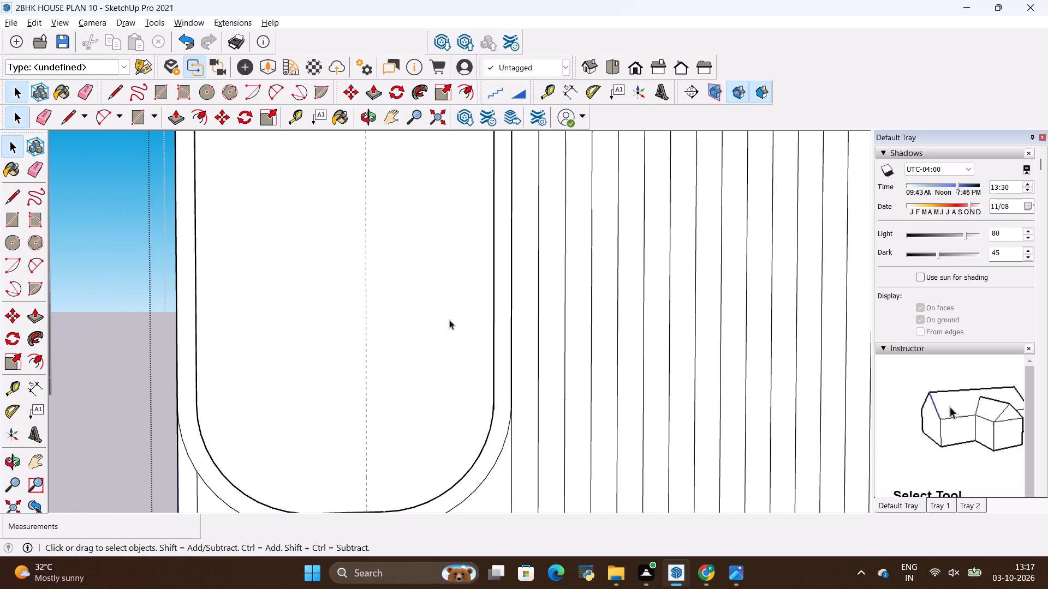
pyautogui.click(449, 320)
pyautogui.click(529, 311)
pyautogui.click(497, 319)
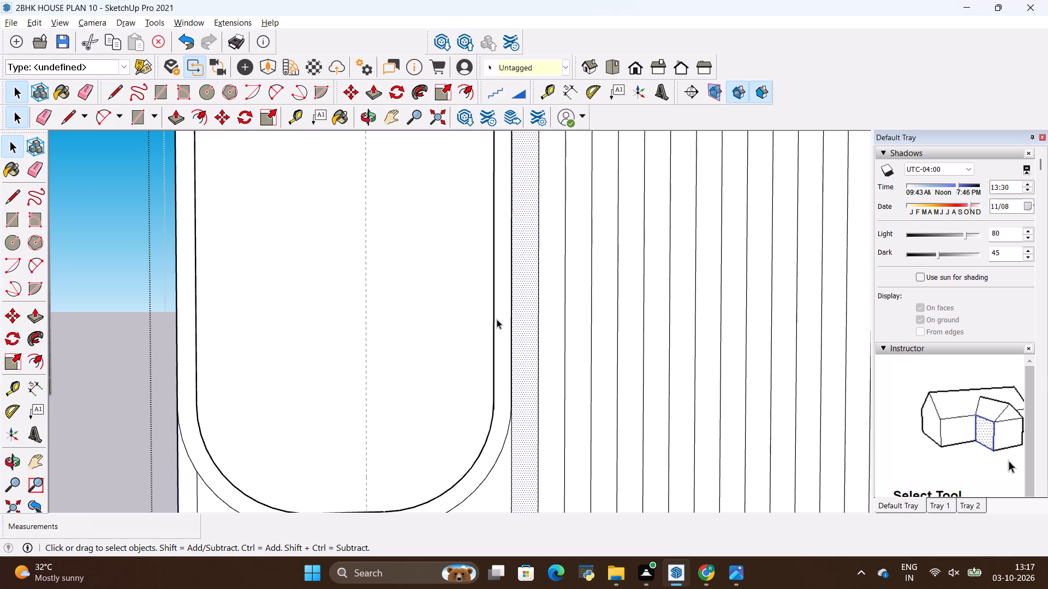
# Erase the short edge between the top of the vertical strip and the wall unit's top frame to join their faces.
pyautogui.scroll(-6, 439, 347)
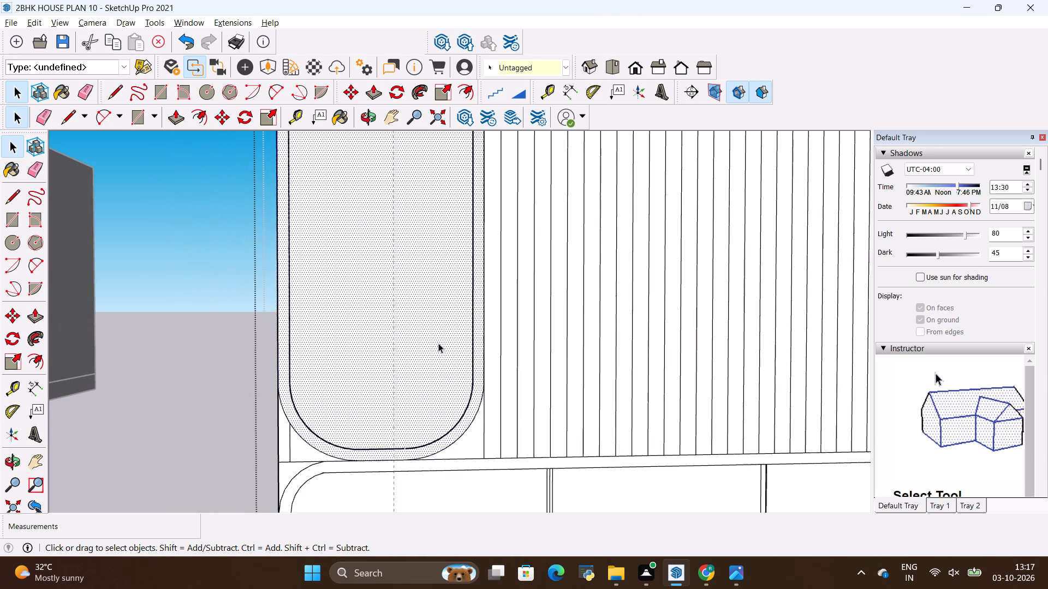
pyautogui.scroll(-9, 438, 343)
pyautogui.scroll(7, 469, 153)
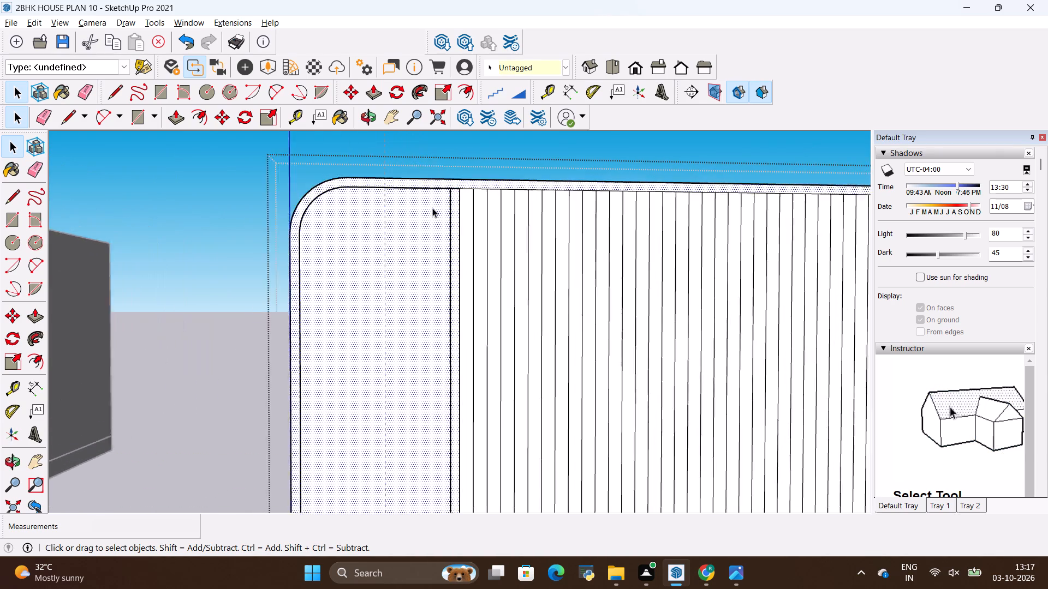
pyautogui.scroll(18, 432, 208)
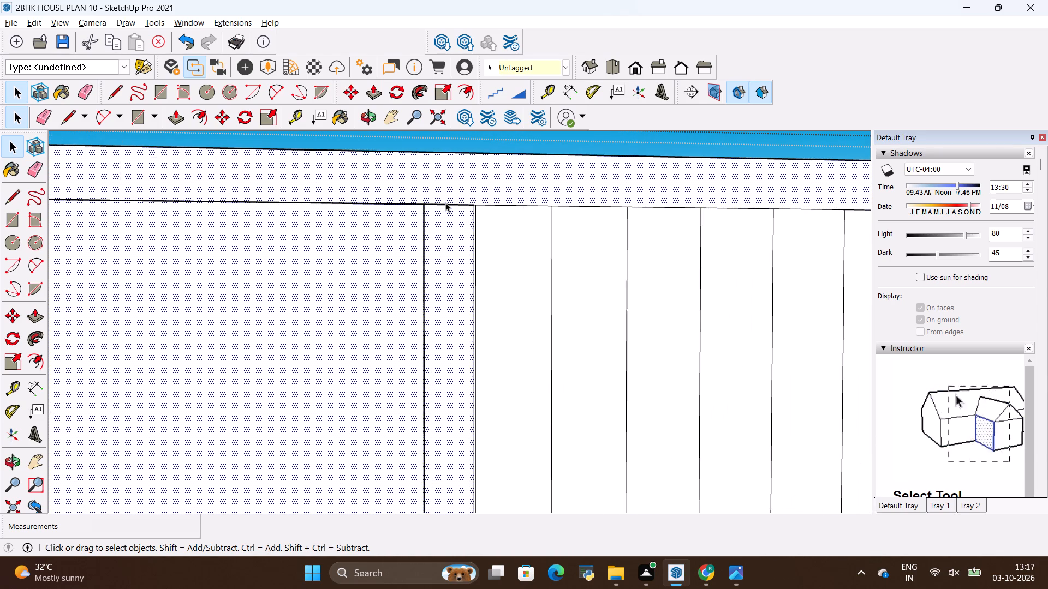
pyautogui.scroll(3, 445, 202)
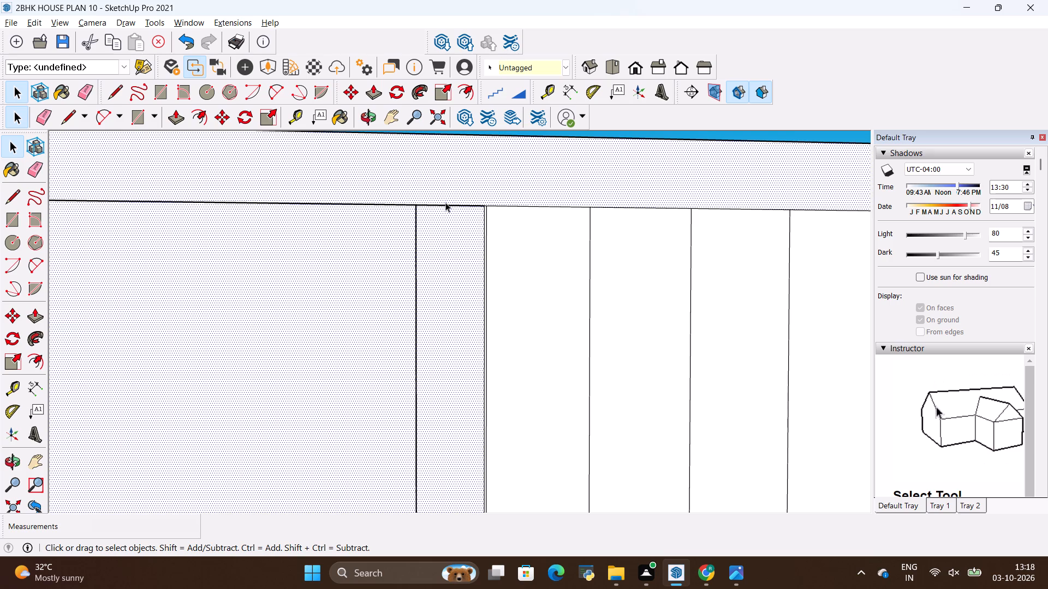
pyautogui.press('e')
pyautogui.moveTo(448, 196); pyautogui.dragTo(450, 205)
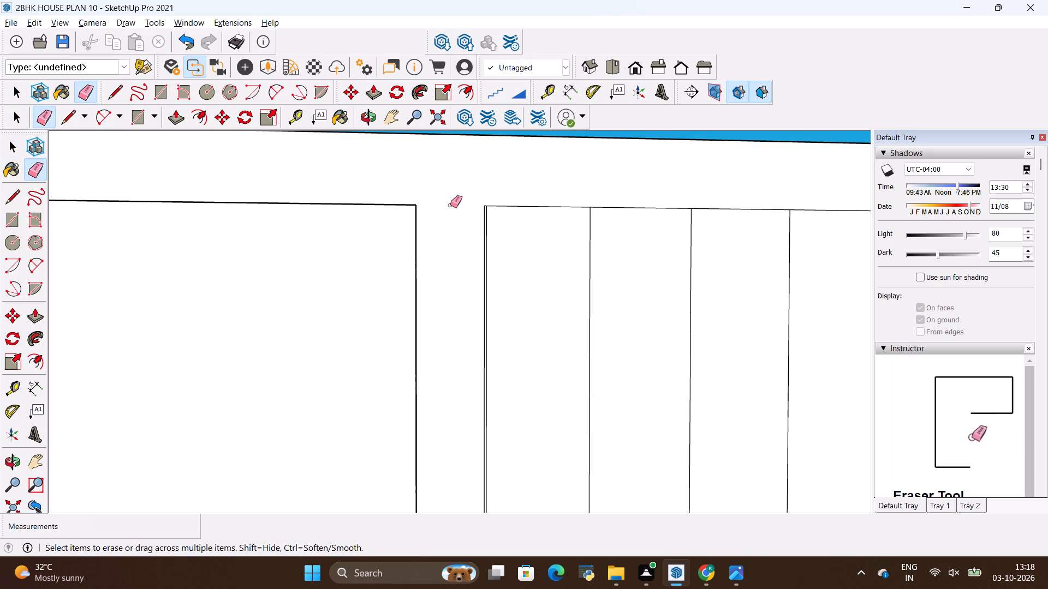
# Compare the joined shelf frame corner with the reference image and check the niche, frame and first slat faces by selecting them.
pyautogui.scroll(2, 472, 209)
pyautogui.scroll(-15, 467, 211)
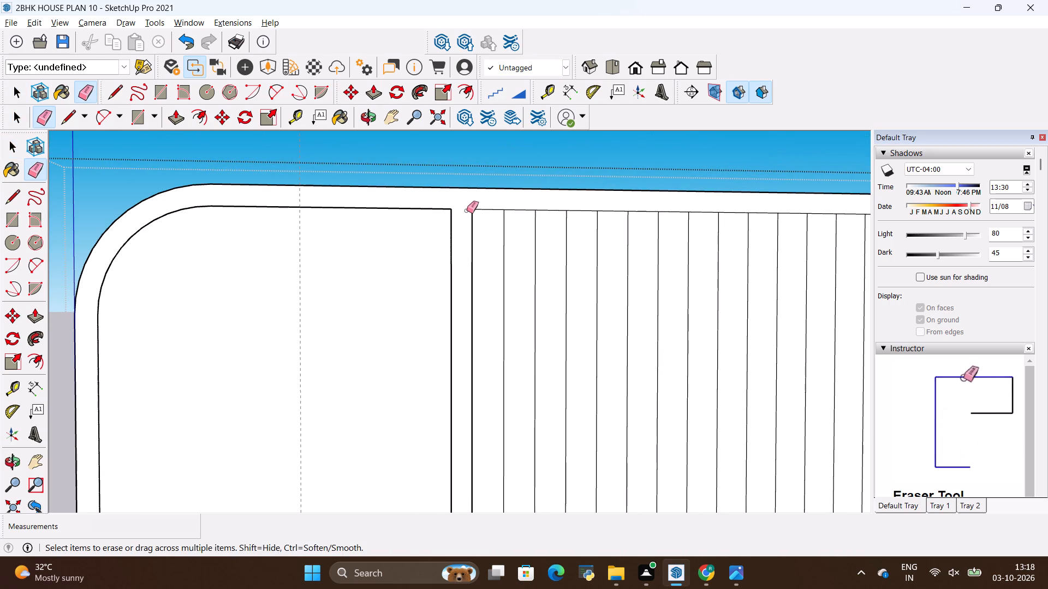
pyautogui.hotkey('alt', 'Tab')
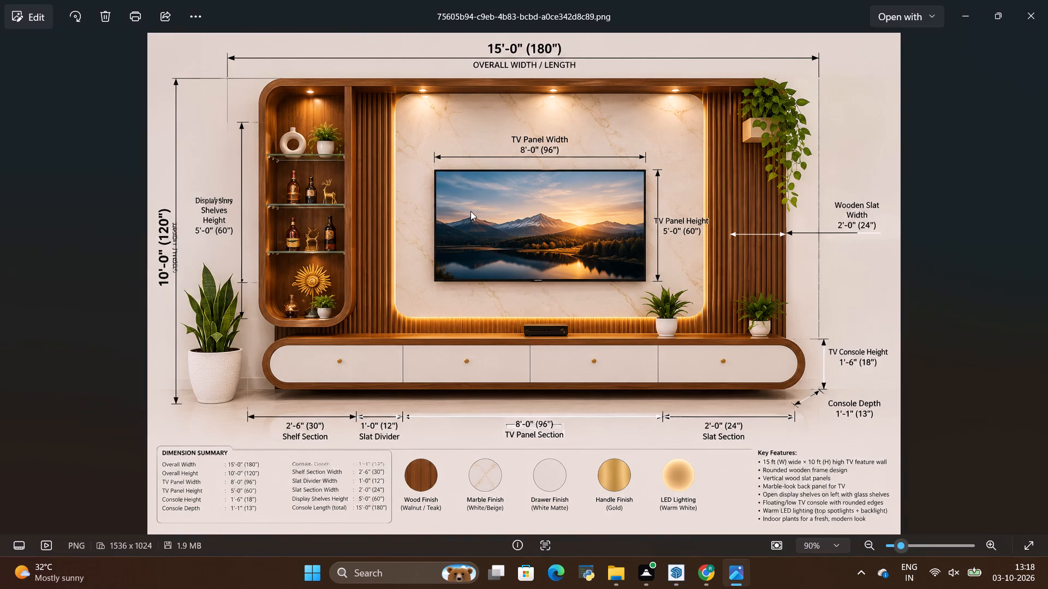
pyautogui.hotkey('alt', 'Tab')
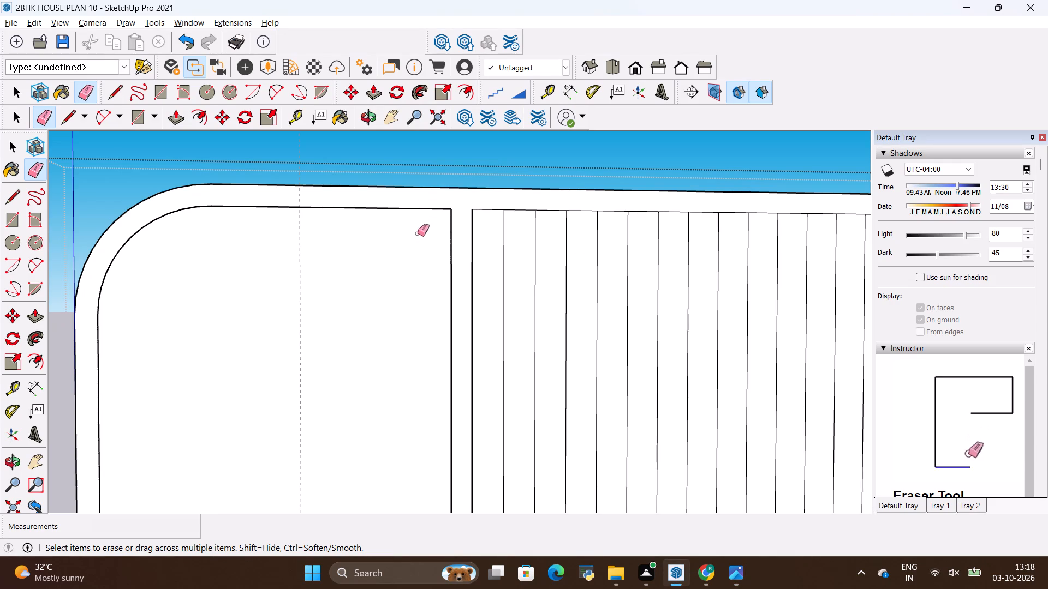
pyautogui.press('space')
pyautogui.click(428, 230)
pyautogui.click(457, 201)
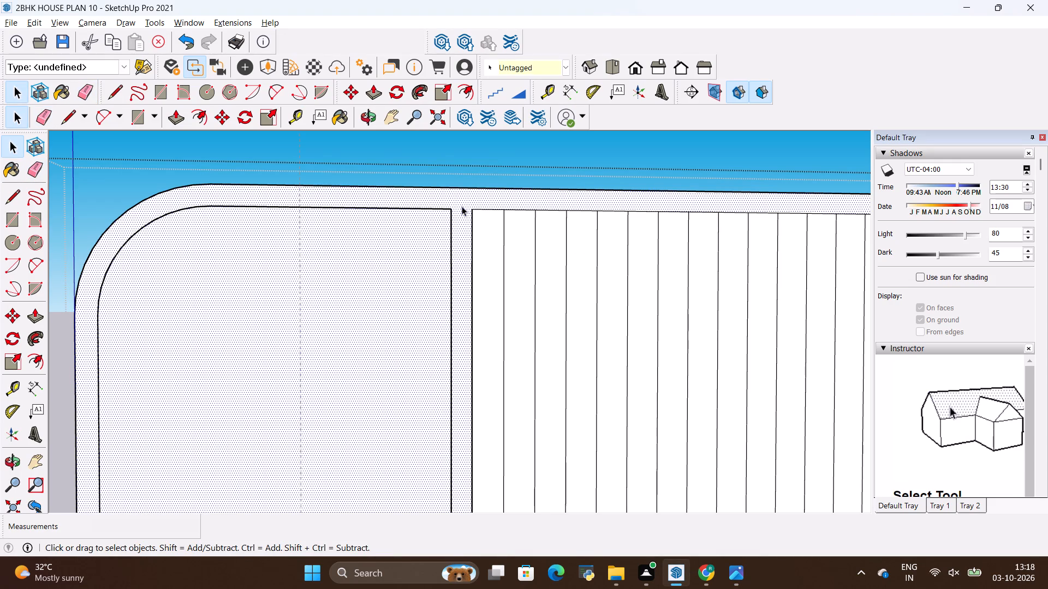
pyautogui.click(480, 223)
pyautogui.scroll(-16, 419, 213)
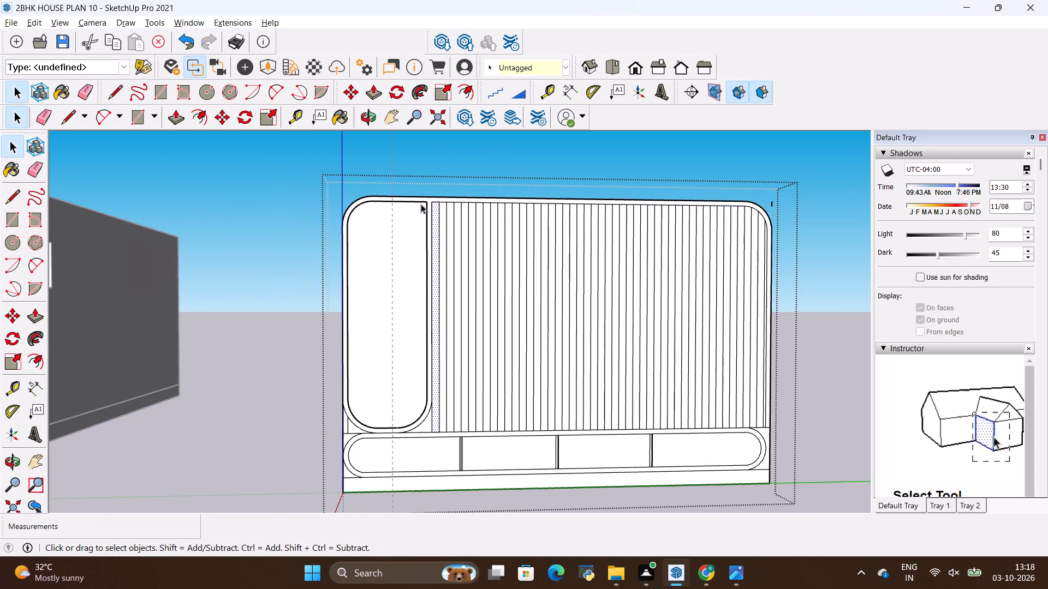
pyautogui.scroll(13, 386, 391)
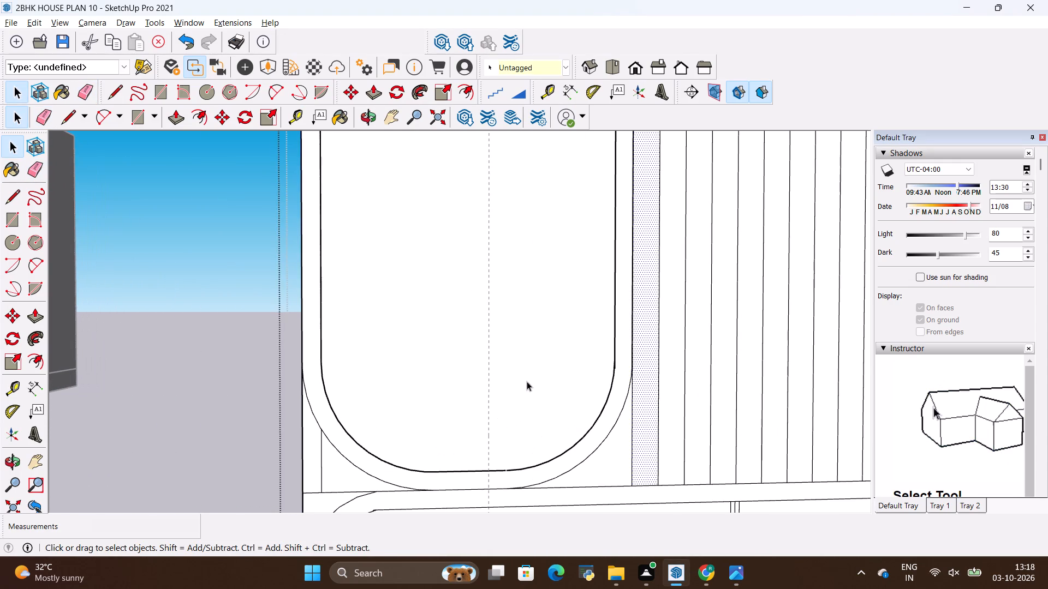
# Draw a line of about 3/16" bridging the tiny gap in the display shelf niche's curved bottom edge.
pyautogui.scroll(7, 338, 380)
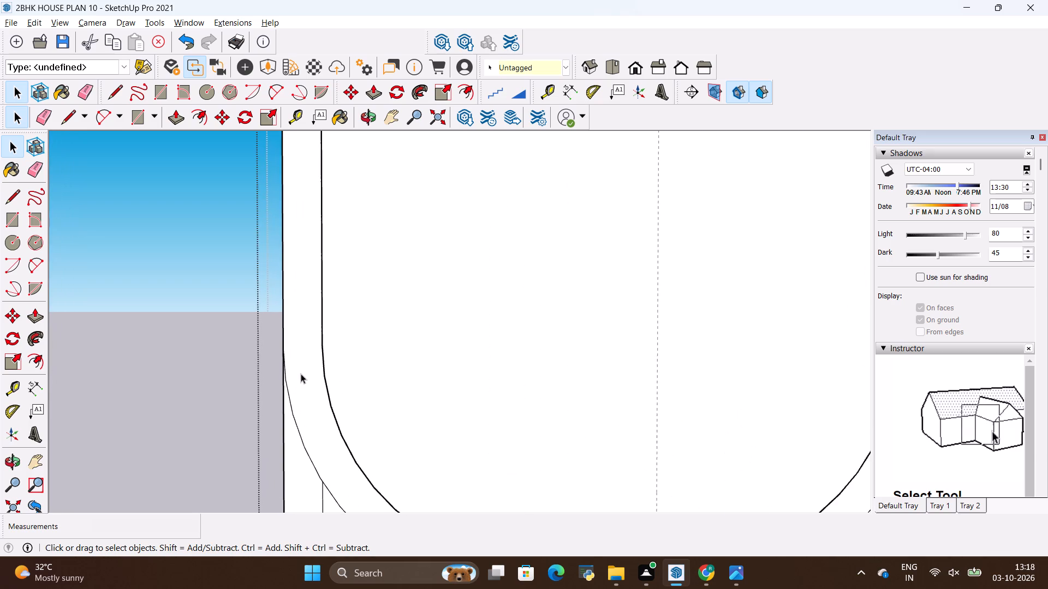
pyautogui.scroll(-10, 324, 368)
pyautogui.scroll(12, 481, 464)
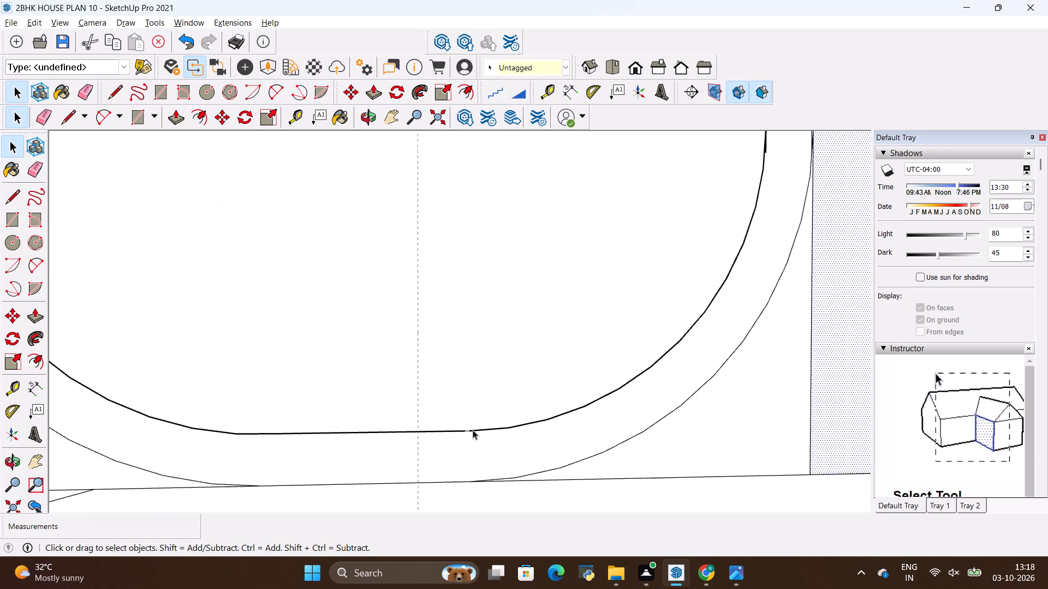
pyautogui.scroll(16, 473, 430)
pyautogui.scroll(10, 449, 444)
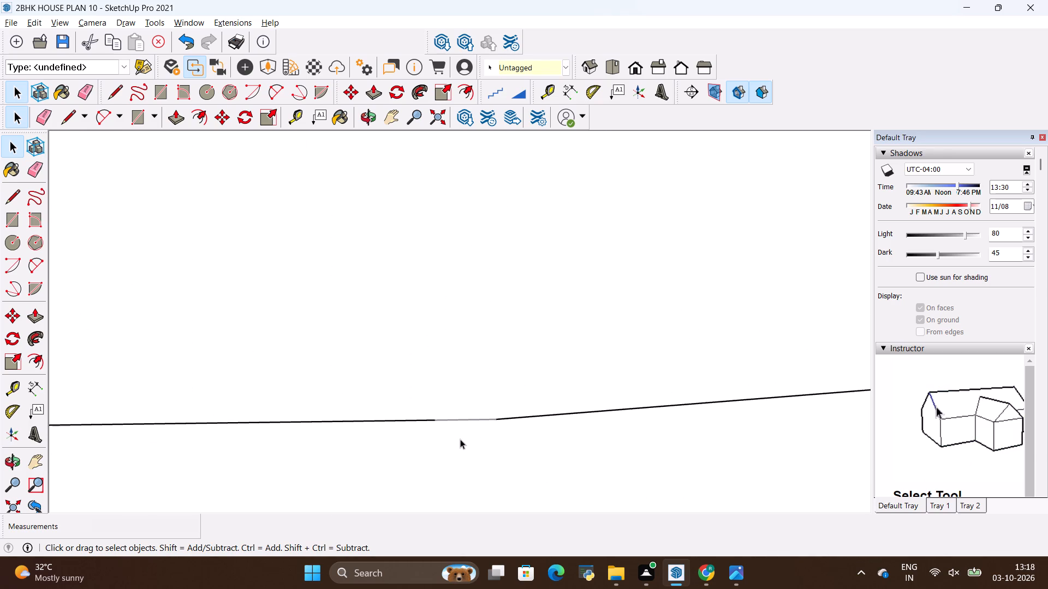
pyautogui.scroll(3, 478, 423)
pyautogui.press('l')
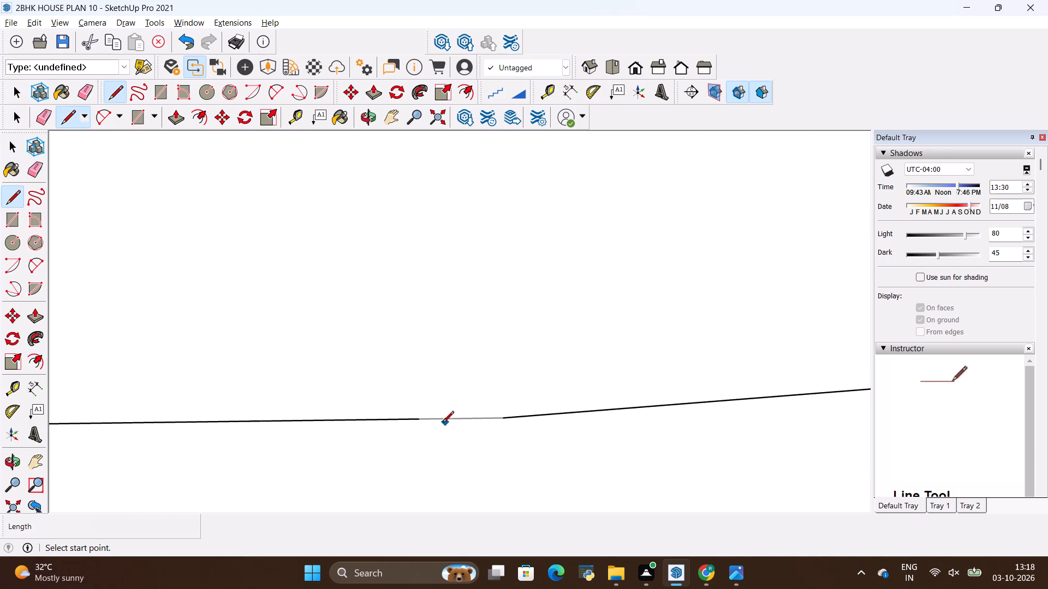
pyautogui.click(414, 420)
pyautogui.click(504, 422)
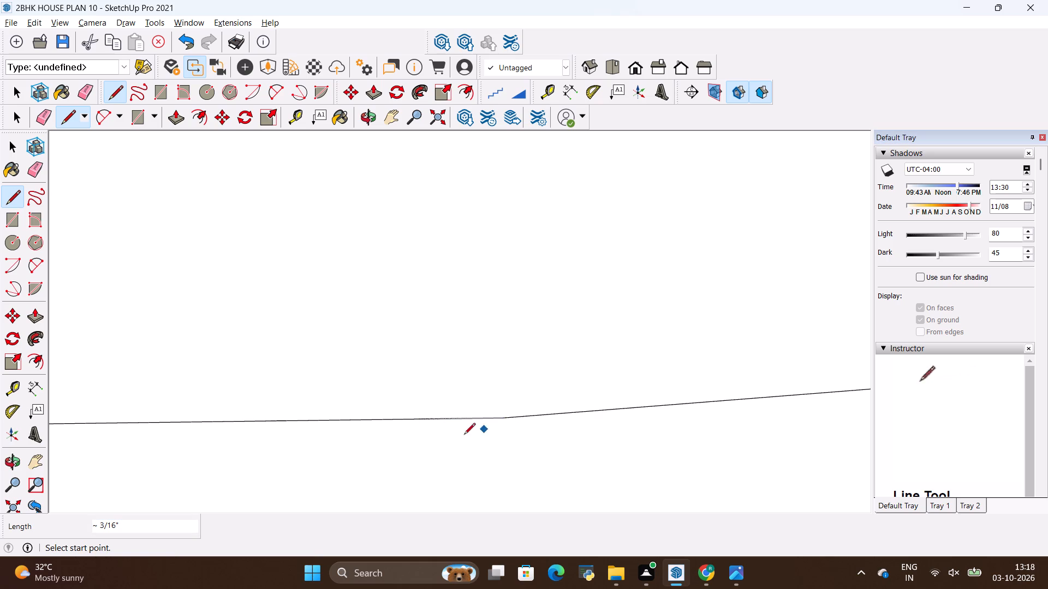
pyautogui.scroll(-20, 410, 445)
pyautogui.scroll(-12, 410, 445)
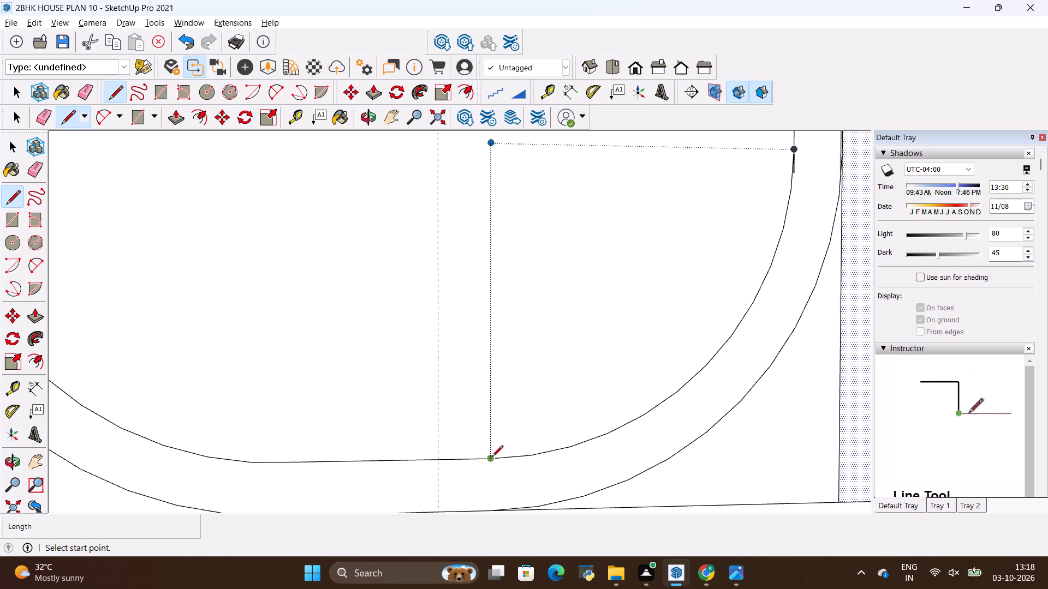
pyautogui.press('space')
pyautogui.click(465, 465)
pyautogui.click(468, 442)
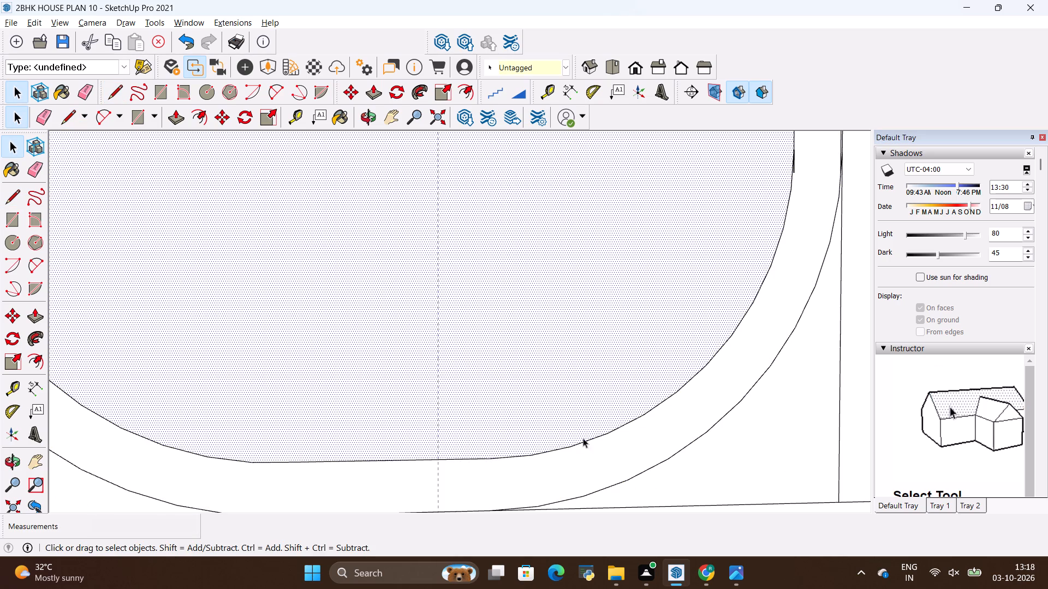
pyautogui.click(684, 470)
# Erase the short leftover vertical edge in the outer corner below the shelf frame's curved border.
pyautogui.scroll(-19, 517, 425)
pyautogui.scroll(-7, 516, 417)
pyautogui.scroll(15, 458, 417)
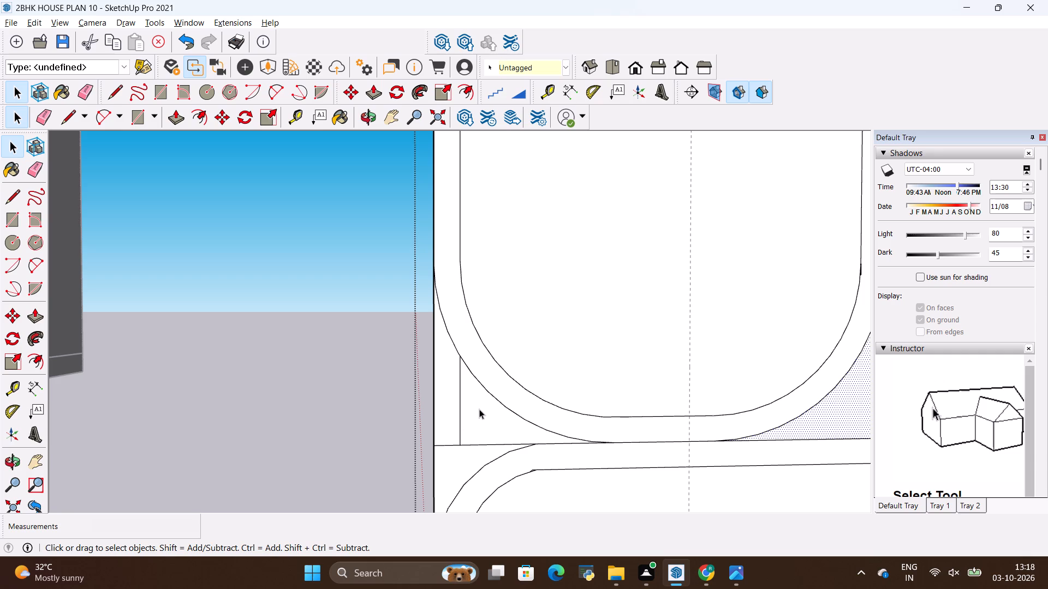
pyautogui.press('e')
pyautogui.moveTo(472, 405); pyautogui.dragTo(448, 411)
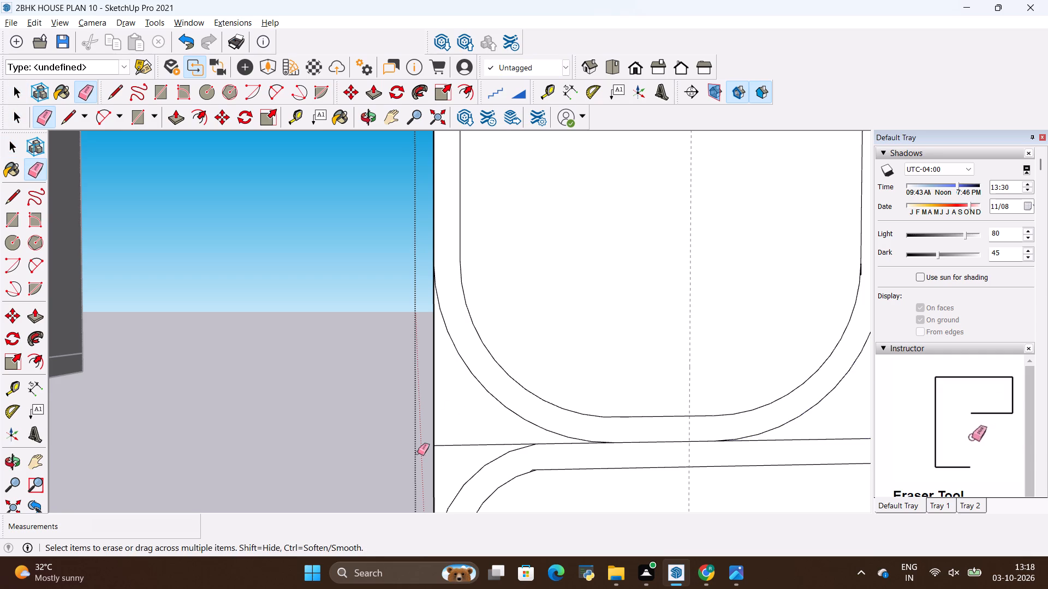
# Examine the niche, joined frame and first slat faces by selecting each, and compare them with the reference image.
pyautogui.scroll(-12, 416, 454)
pyautogui.scroll(-12, 444, 442)
pyautogui.scroll(4, 498, 285)
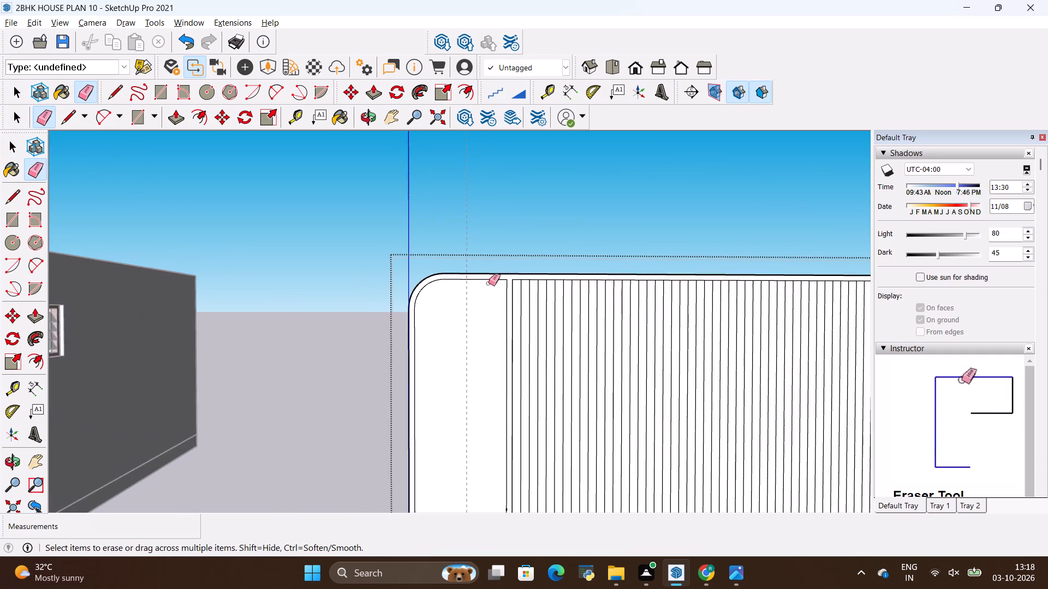
pyautogui.scroll(2, 489, 283)
pyautogui.press('space')
pyautogui.scroll(2, 481, 302)
pyautogui.click(481, 302)
pyautogui.scroll(3, 486, 271)
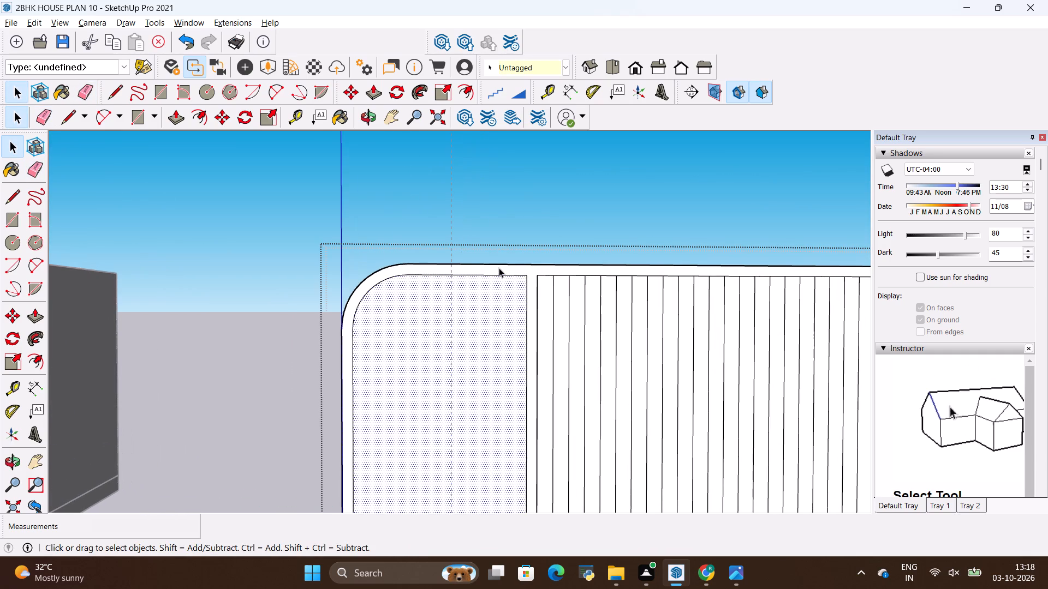
pyautogui.click(500, 267)
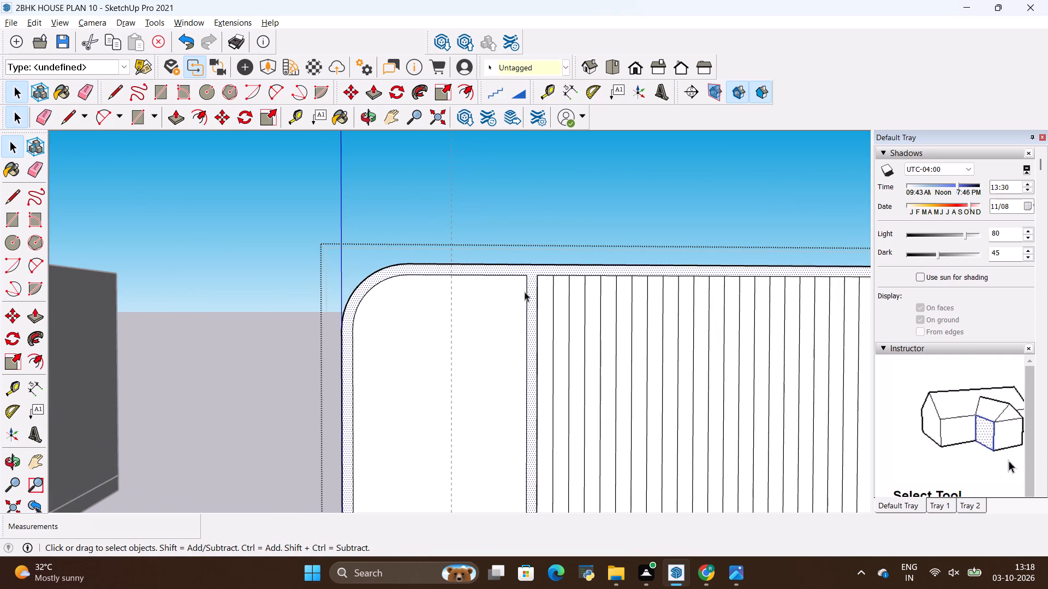
pyautogui.click(640, 309)
pyautogui.click(604, 314)
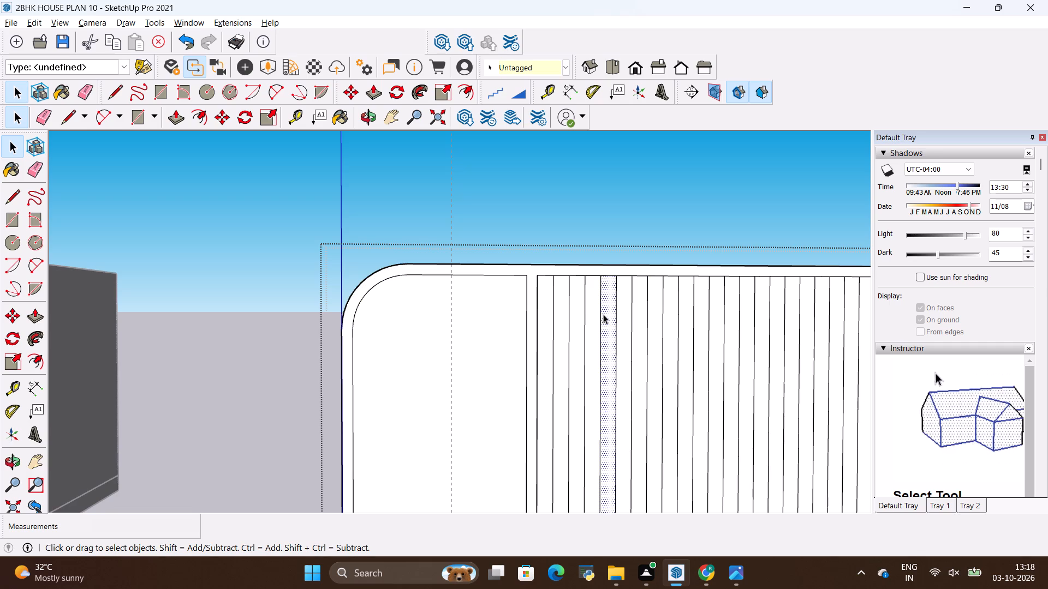
pyautogui.click(598, 314)
pyautogui.click(585, 314)
pyautogui.click(572, 314)
pyautogui.click(560, 314)
pyautogui.hotkey('alt', 'Tab')
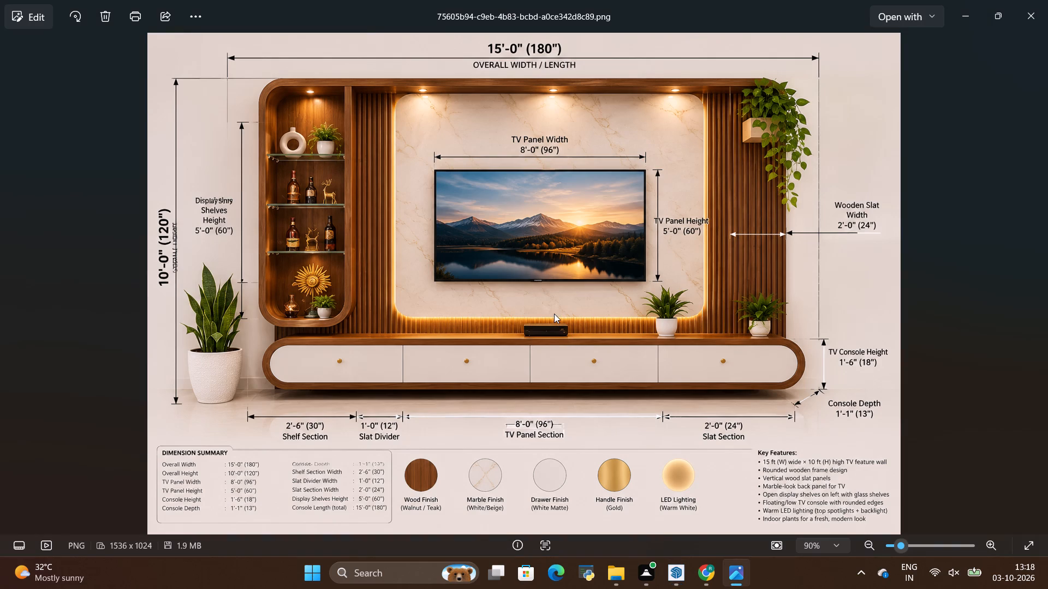
pyautogui.hotkey('alt', 'Tab')
pyautogui.hotkey('alt', 'Tab')
pyautogui.hotkey('alt', 'Tab')
# Draw a 2" line across the top of the vertical strip between the shelf niche and the first slat.
pyautogui.scroll(5, 525, 262)
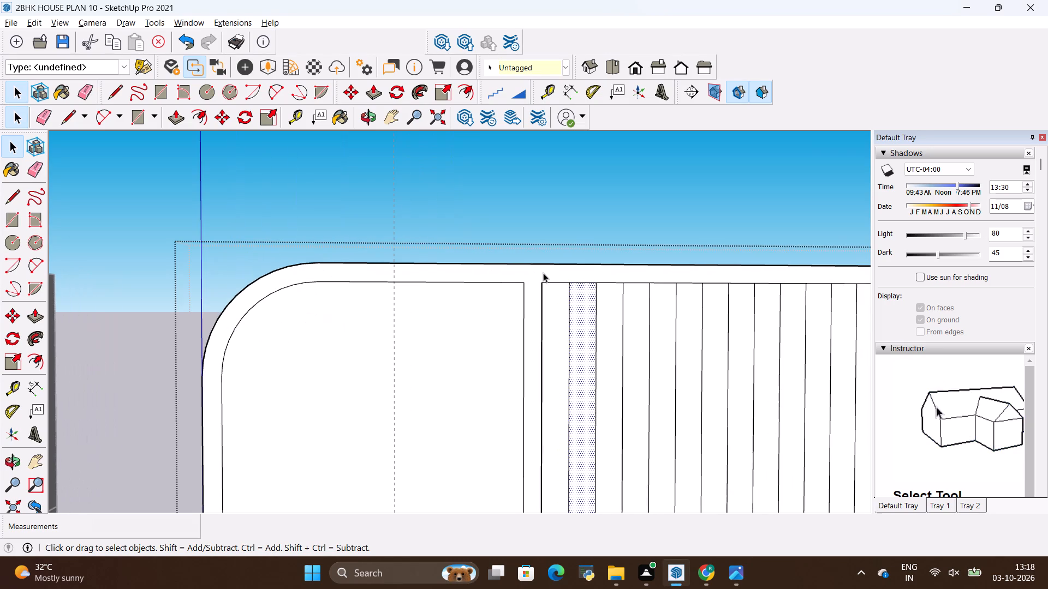
pyautogui.press('l')
pyautogui.click(548, 283)
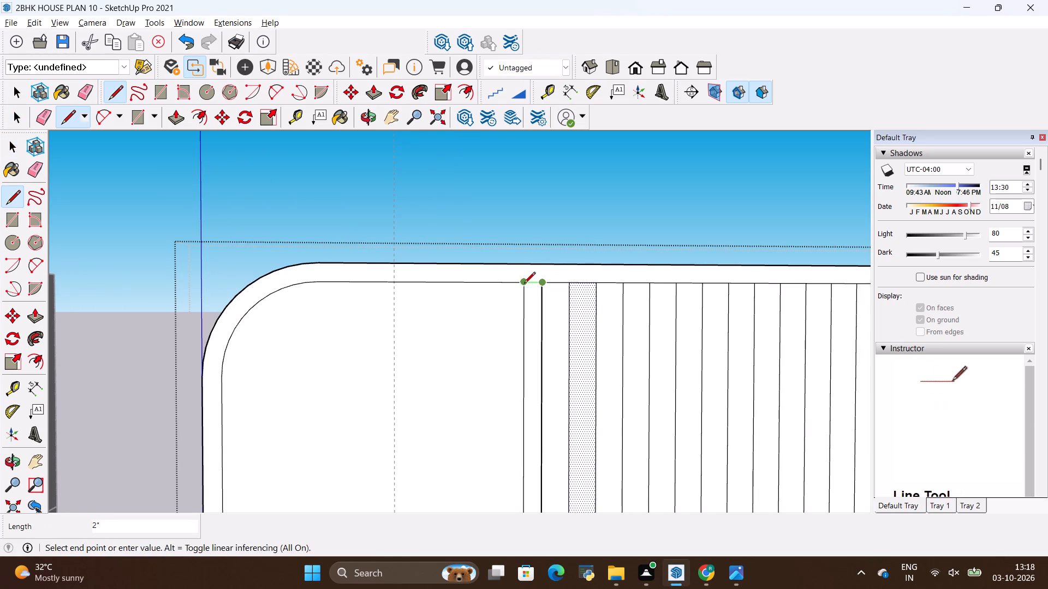
pyautogui.click(524, 284)
pyautogui.scroll(4, 507, 303)
pyautogui.press('Escape')
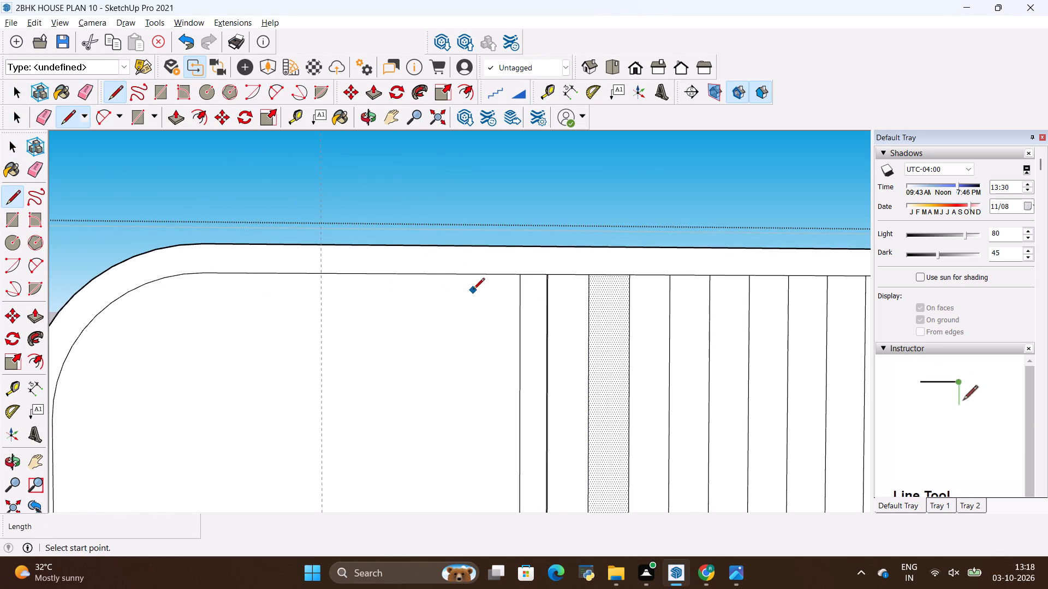
# Examine the vertical strip and outer frame by selecting them, and compare the frame's outline with the reference image.
pyautogui.press('space')
pyautogui.click(532, 309)
pyautogui.click(549, 307)
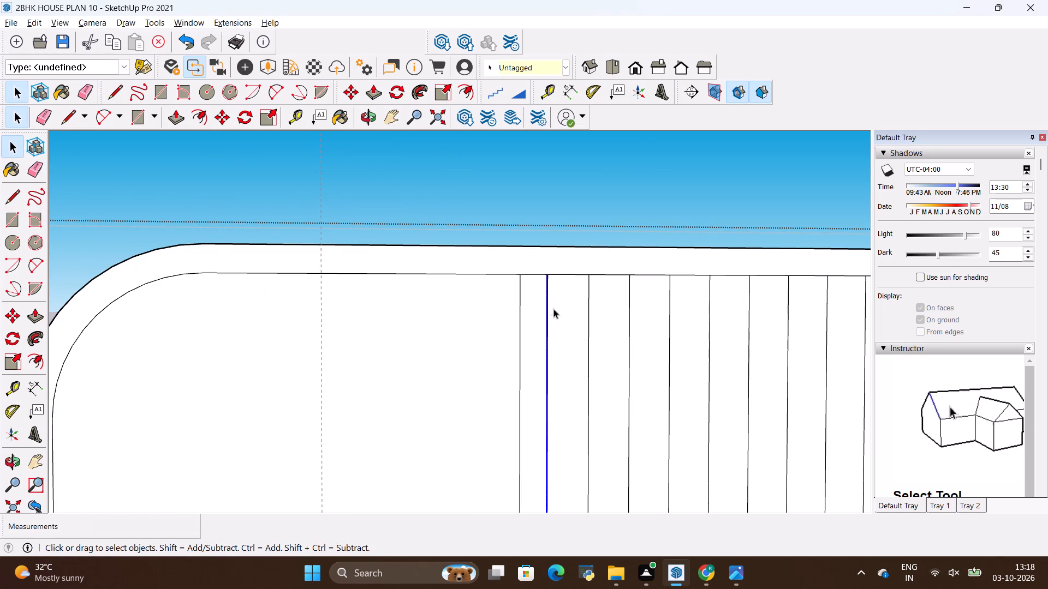
pyautogui.click(515, 252)
pyautogui.scroll(-6, 525, 256)
pyautogui.scroll(-6, 527, 137)
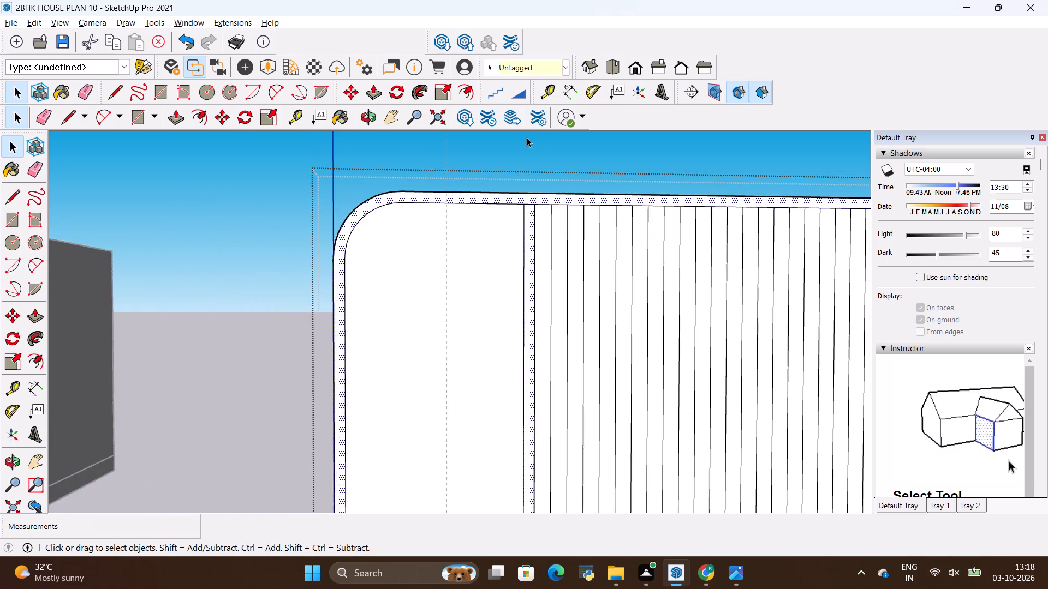
pyautogui.scroll(-10, 527, 137)
pyautogui.hotkey('alt', 'Tab')
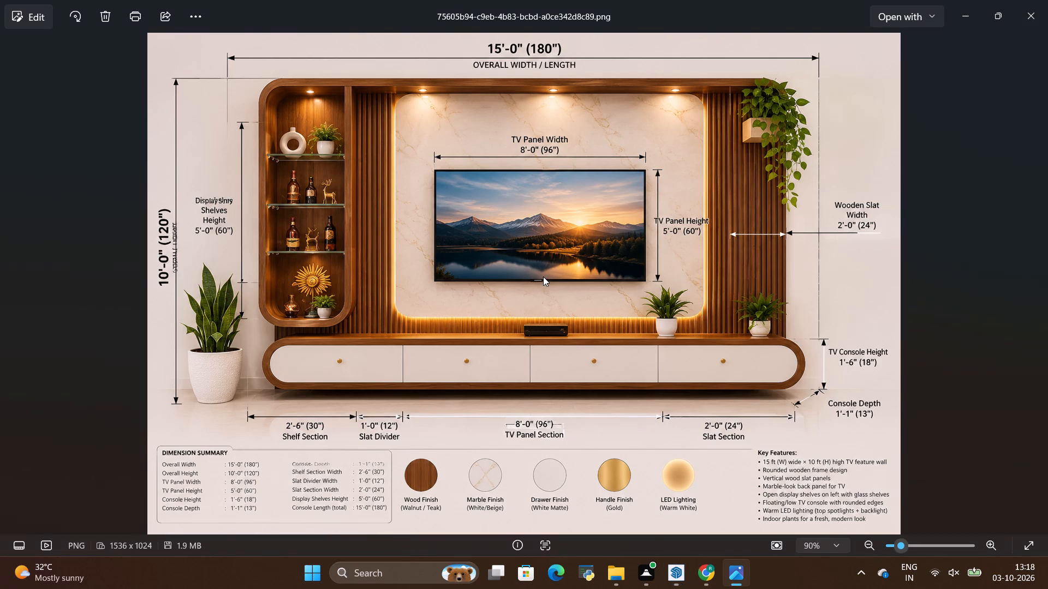
pyautogui.hotkey('alt', 'Tab')
# Push/Pull the wall unit's frame face, including the shelf surround and vertical strip, outward by 18".
pyautogui.scroll(2, 538, 162)
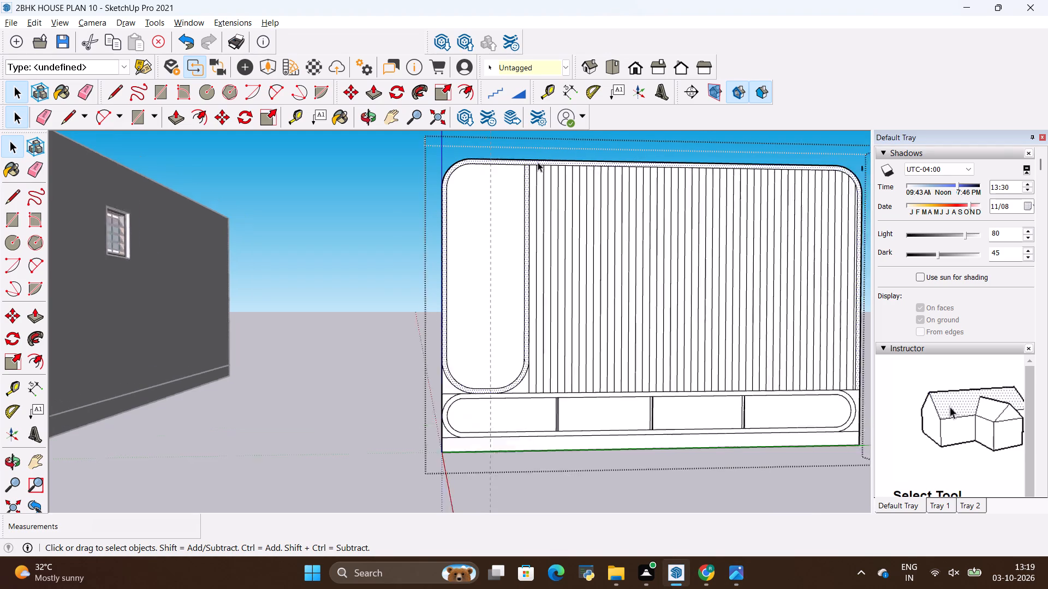
pyautogui.scroll(2, 538, 162)
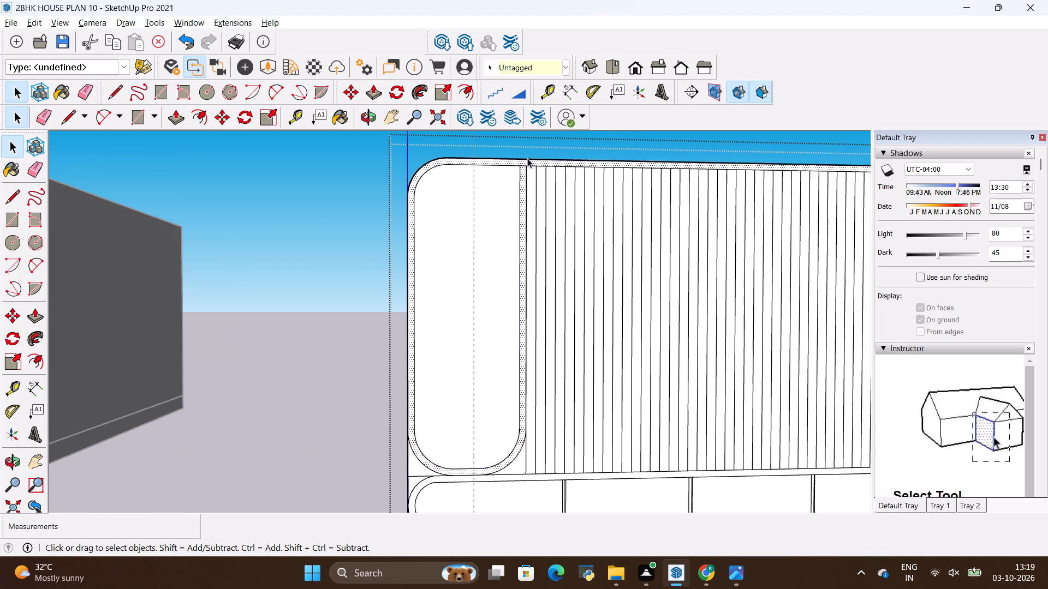
pyautogui.scroll(17, 523, 157)
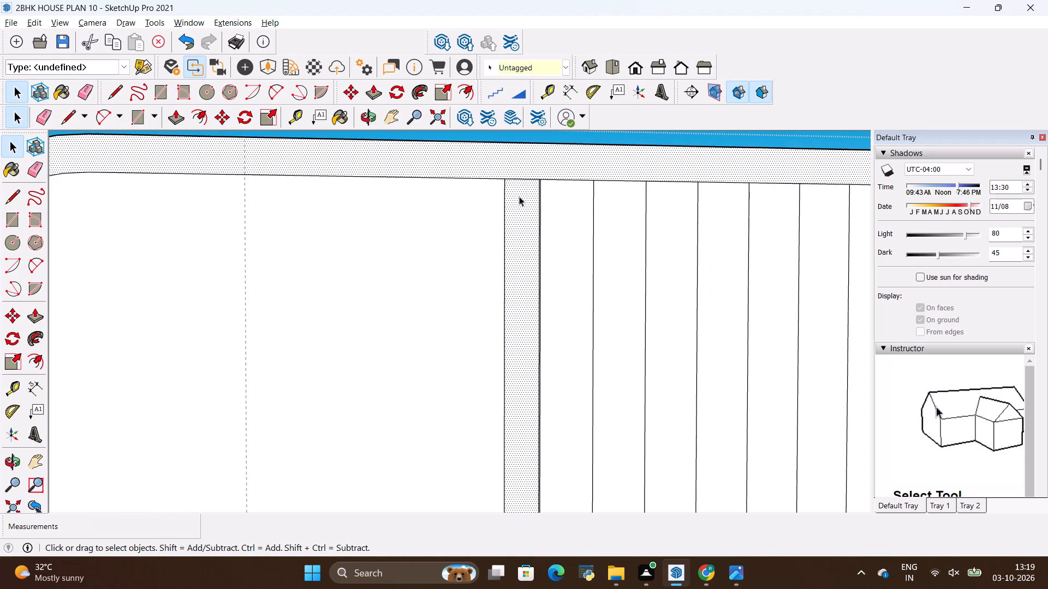
pyautogui.press('p')
pyautogui.click(519, 201)
pyautogui.scroll(-3, 394, 383)
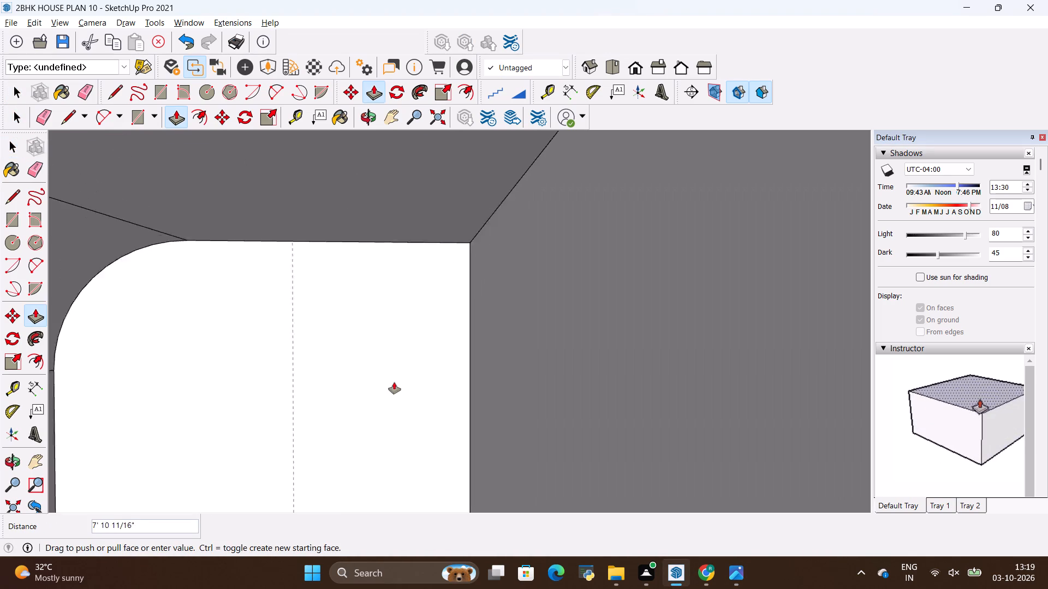
pyautogui.scroll(-19, 394, 382)
pyautogui.scroll(-5, 411, 323)
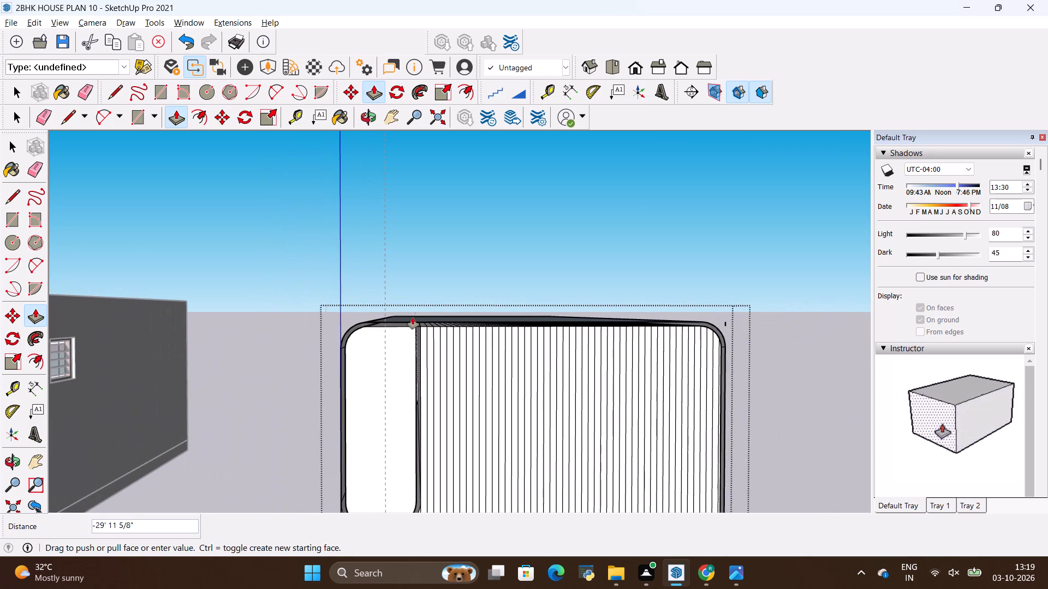
pyautogui.scroll(-5, 409, 327)
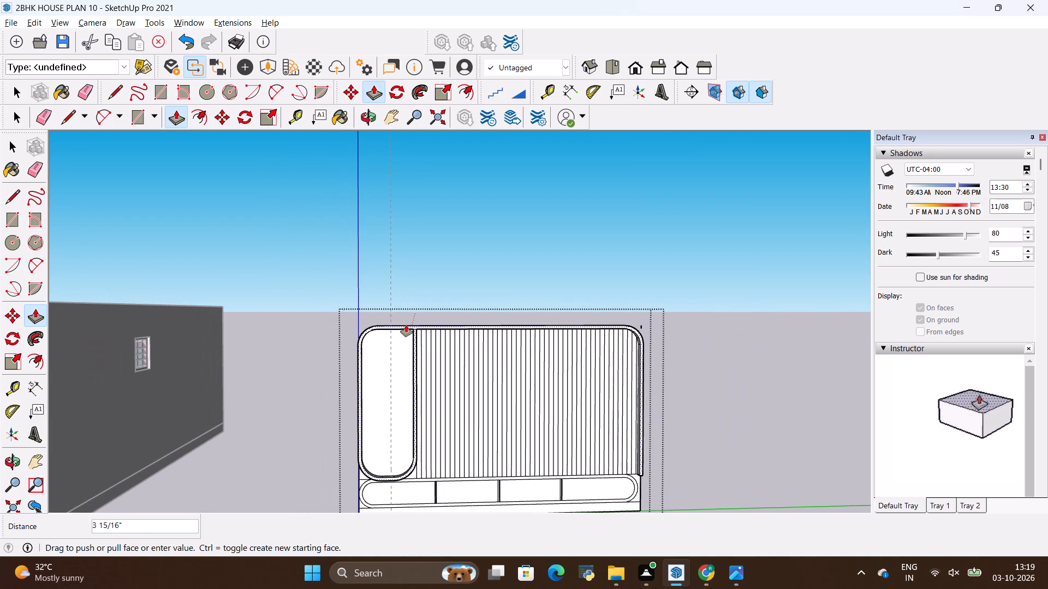
pyautogui.hotkey('alt', 'Tab')
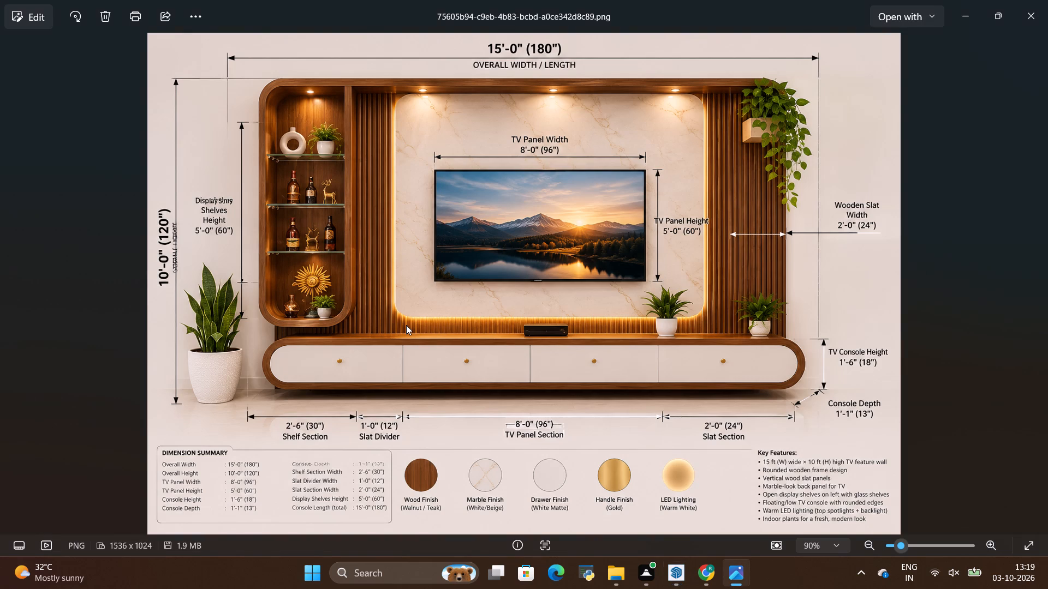
pyautogui.hotkey('alt', 'Tab')
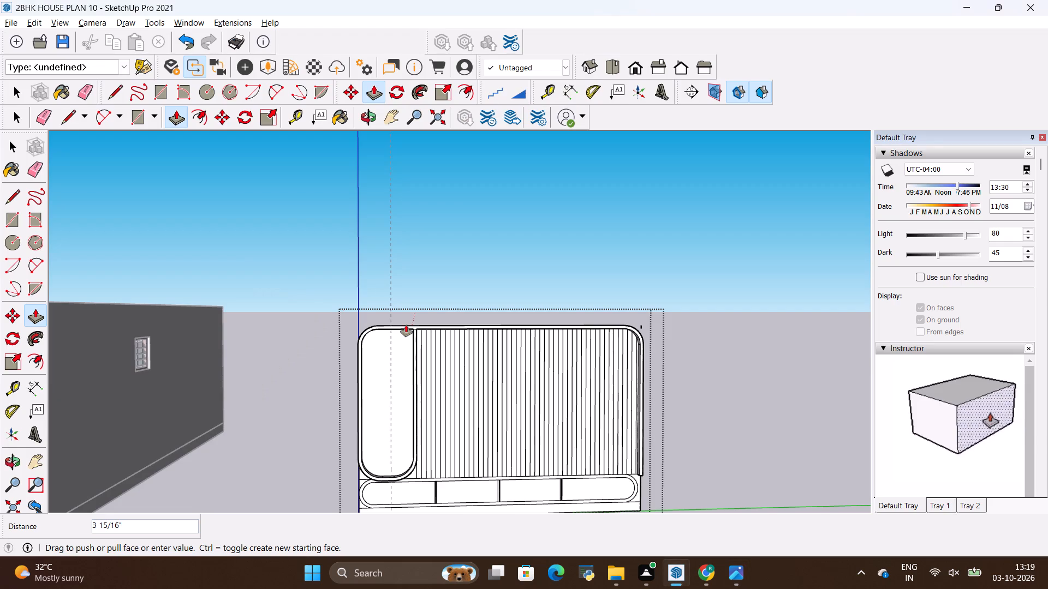
pyautogui.hotkey('alt', 'Tab')
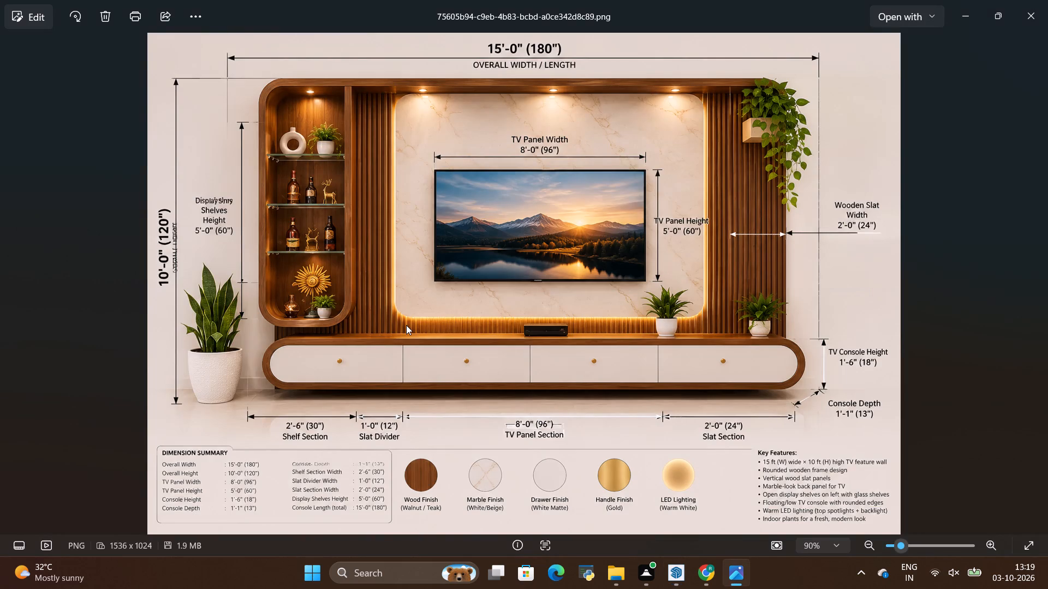
pyautogui.hotkey('alt', 'Tab')
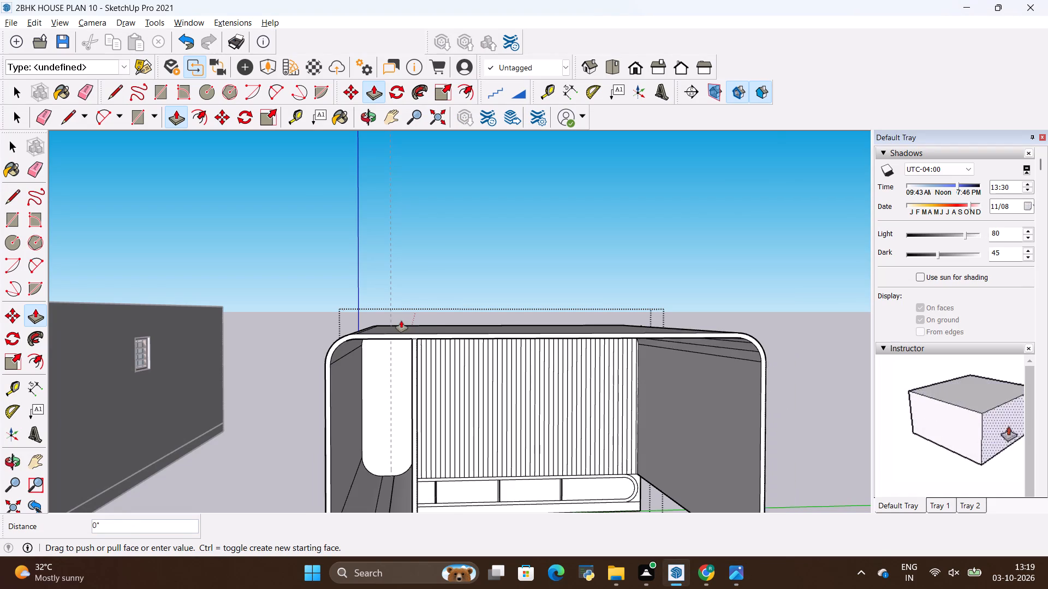
pyautogui.scroll(-5, 416, 263)
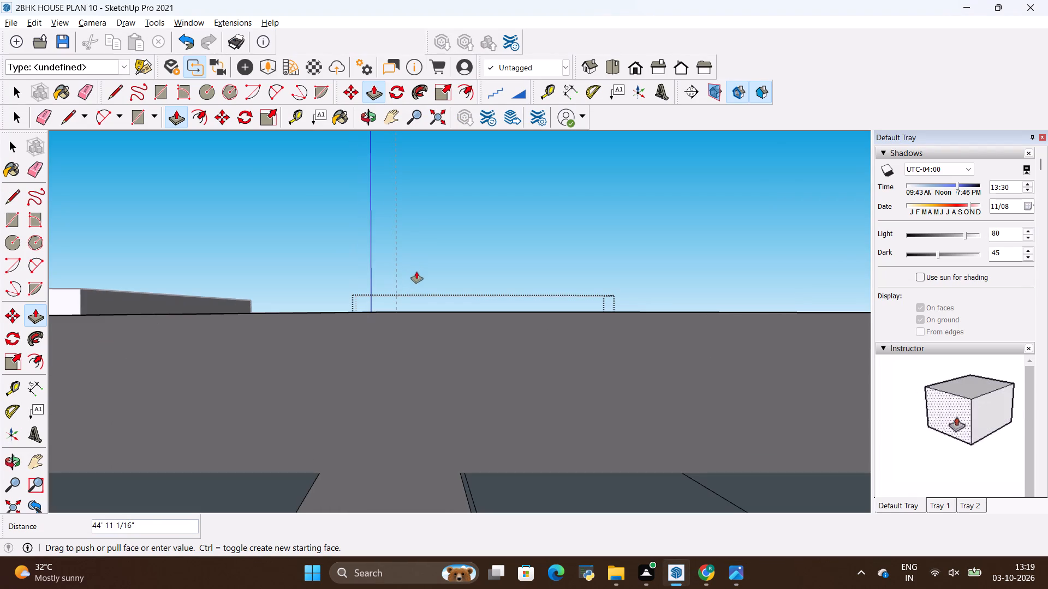
pyautogui.press('BackSpace')
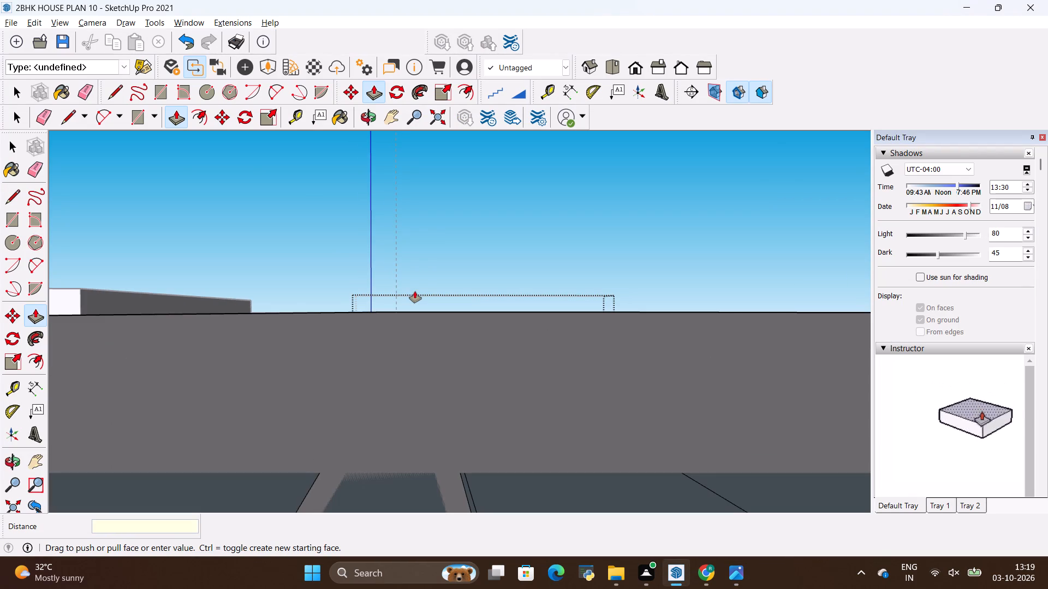
pyautogui.press('BackSpace')
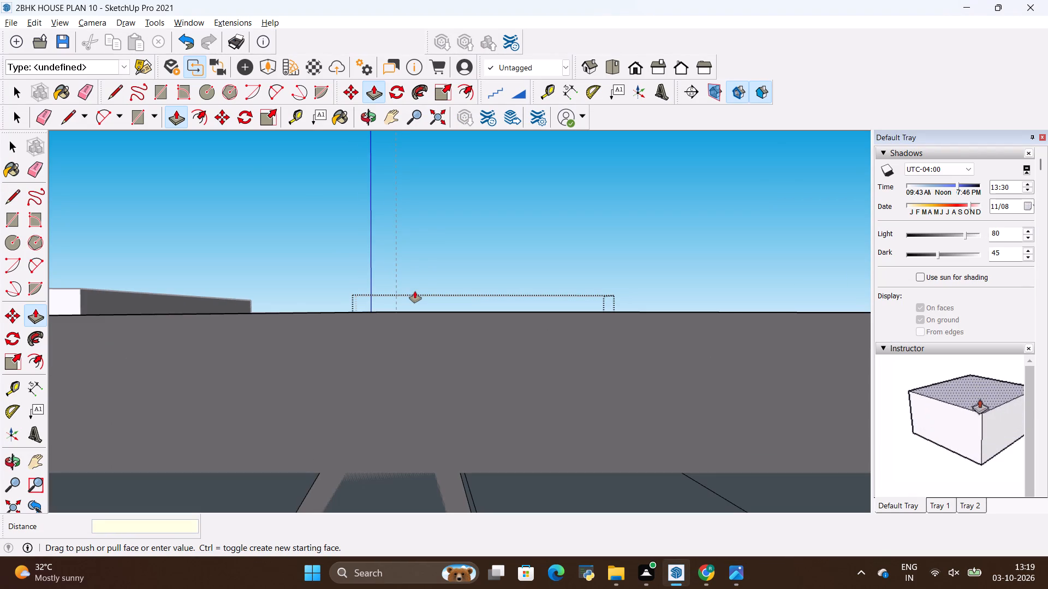
pyautogui.write('18')
pyautogui.hotkey('shift', '"')
pyautogui.press('Return')
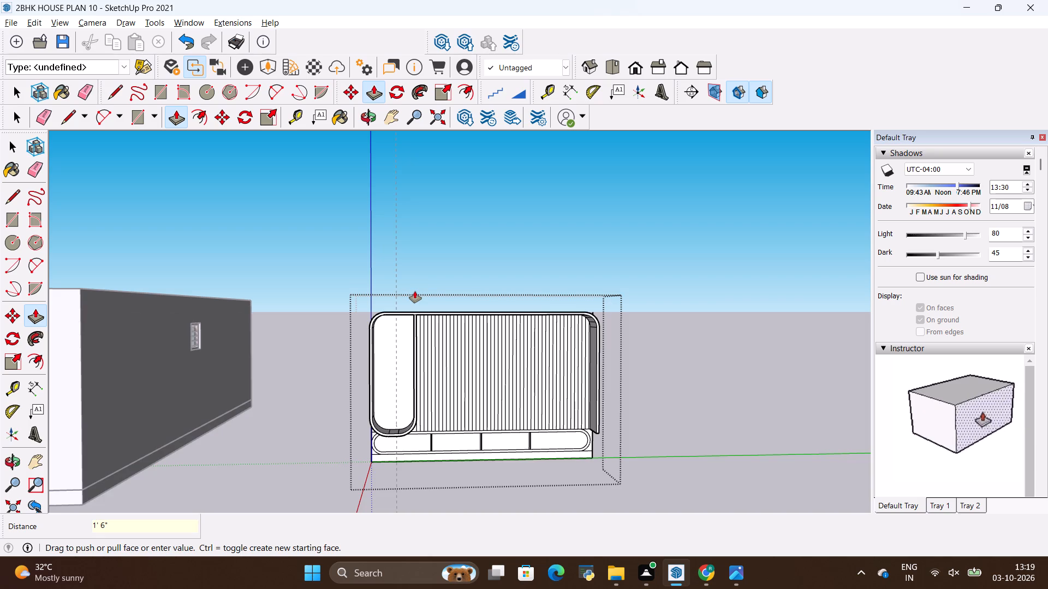
# Erase the extra centre line inside the first vertical divider of the rounded base cabinet, below the slats.
pyautogui.scroll(3, 461, 308)
pyautogui.scroll(4, 579, 485)
pyautogui.scroll(-1, 581, 440)
pyautogui.scroll(3, 581, 440)
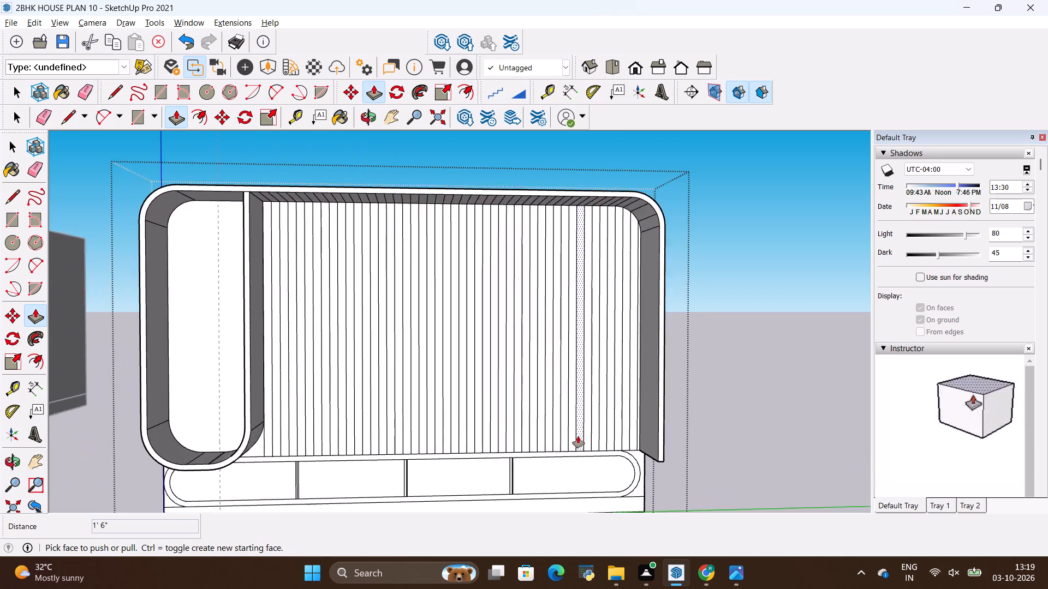
pyautogui.scroll(-4, 545, 352)
pyautogui.moveTo(567, 305); pyautogui.dragTo(301, 368, button='middle')
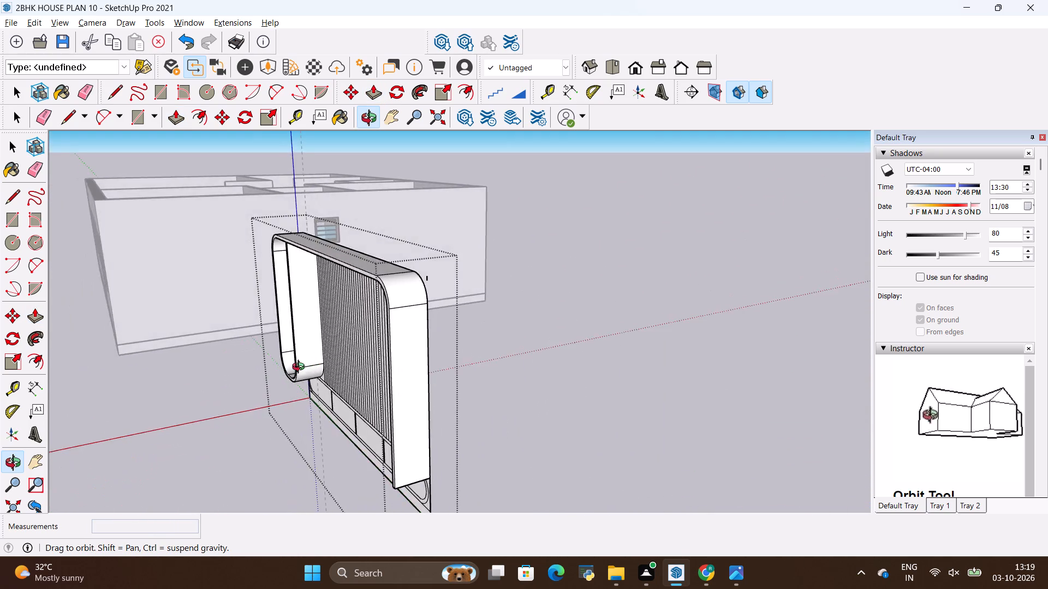
pyautogui.moveTo(301, 368); pyautogui.dragTo(574, 292, button='middle')
pyautogui.scroll(12, 355, 431)
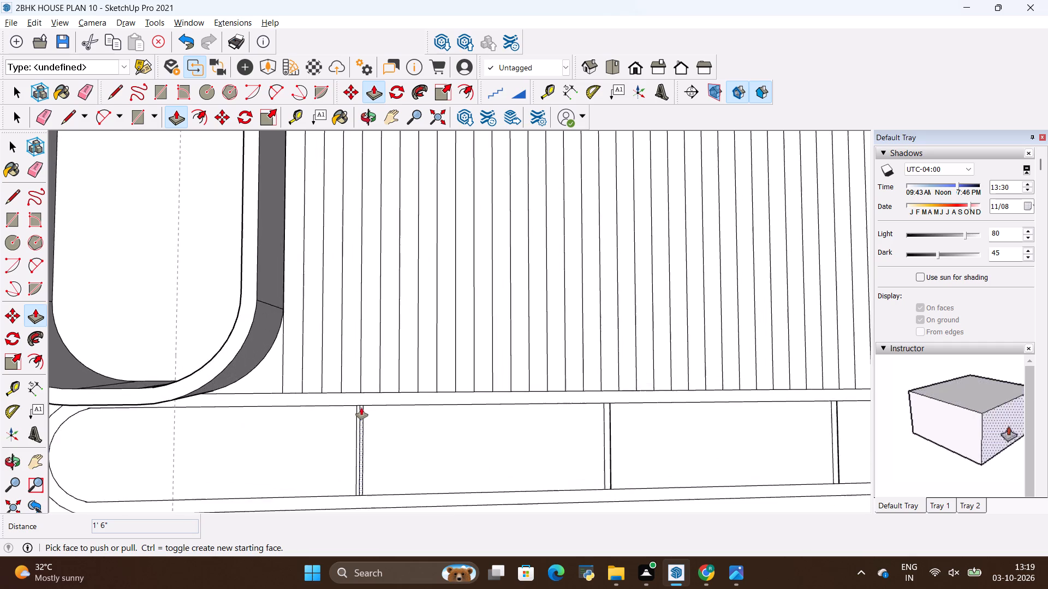
pyautogui.scroll(16, 361, 408)
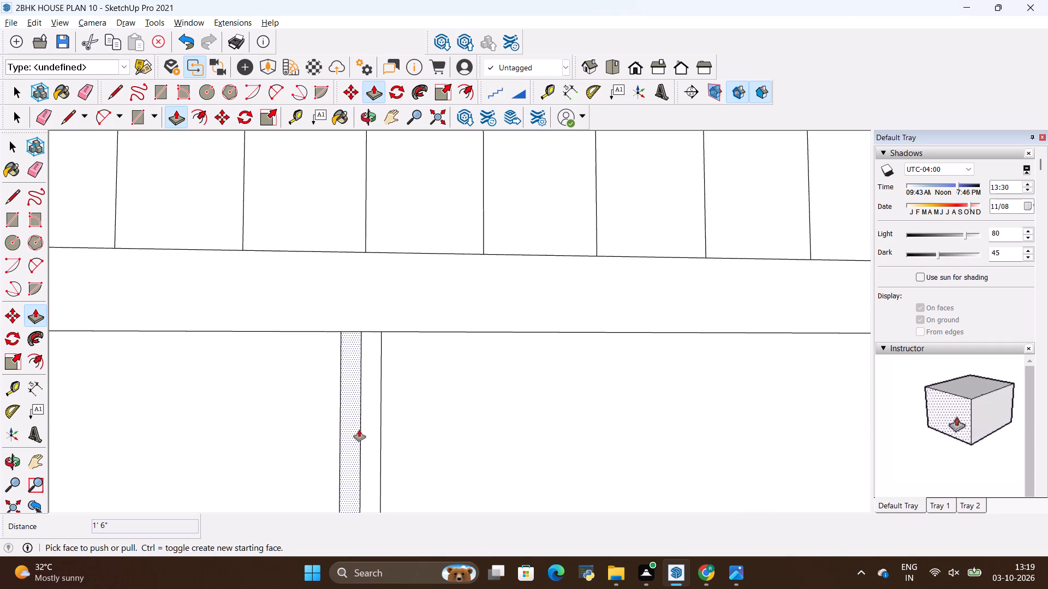
pyautogui.scroll(2, 359, 430)
pyautogui.scroll(-4, 363, 422)
pyautogui.scroll(6, 363, 422)
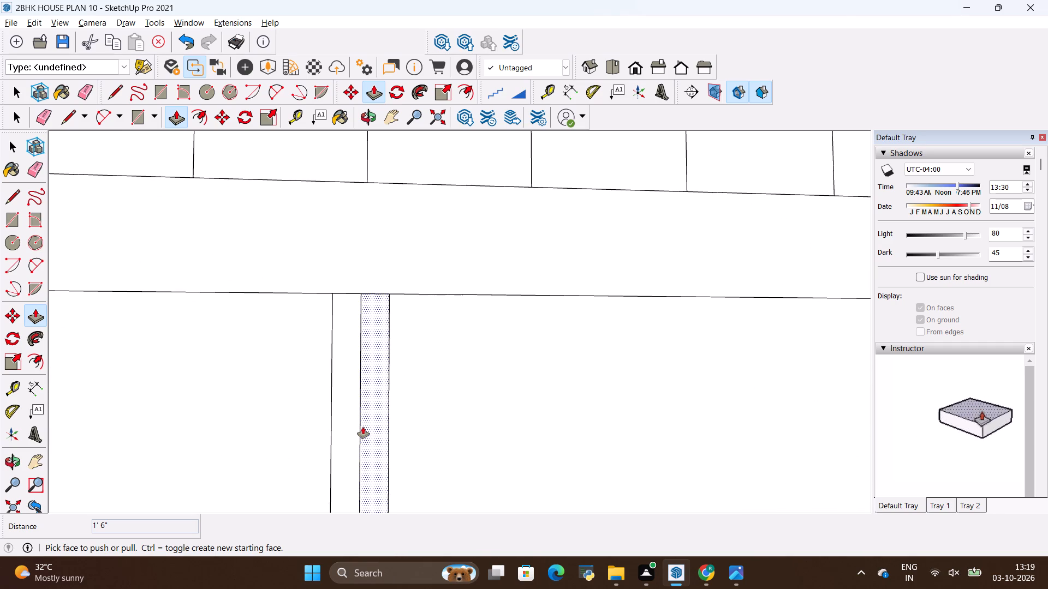
pyautogui.press('e')
pyautogui.moveTo(367, 425); pyautogui.dragTo(355, 439)
pyautogui.scroll(-3, 299, 406)
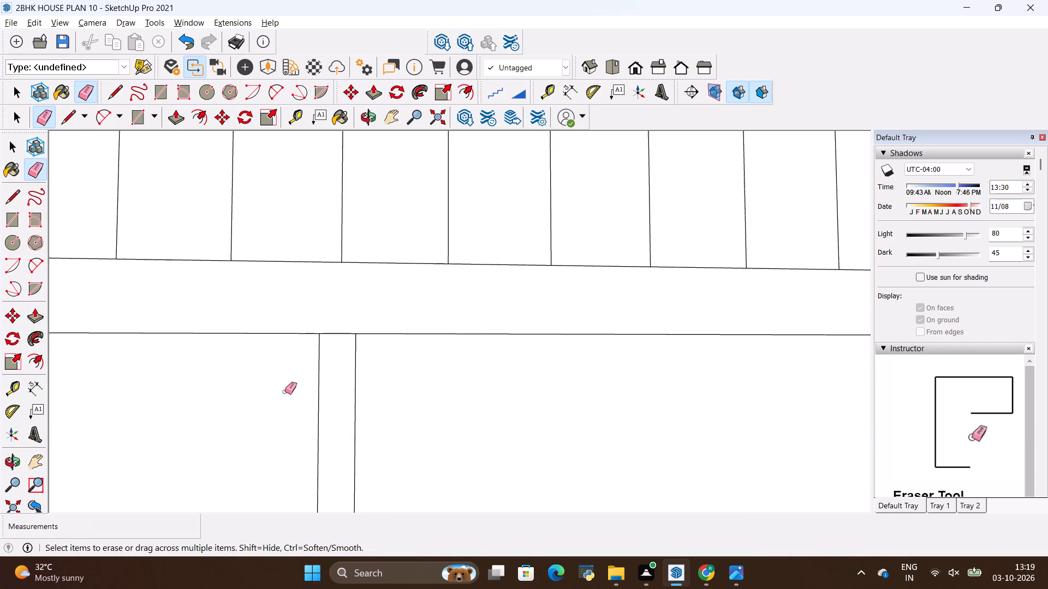
# Push/Pull the rounded border face around the base cabinet compartments outward by 18".
pyautogui.scroll(-20, 285, 392)
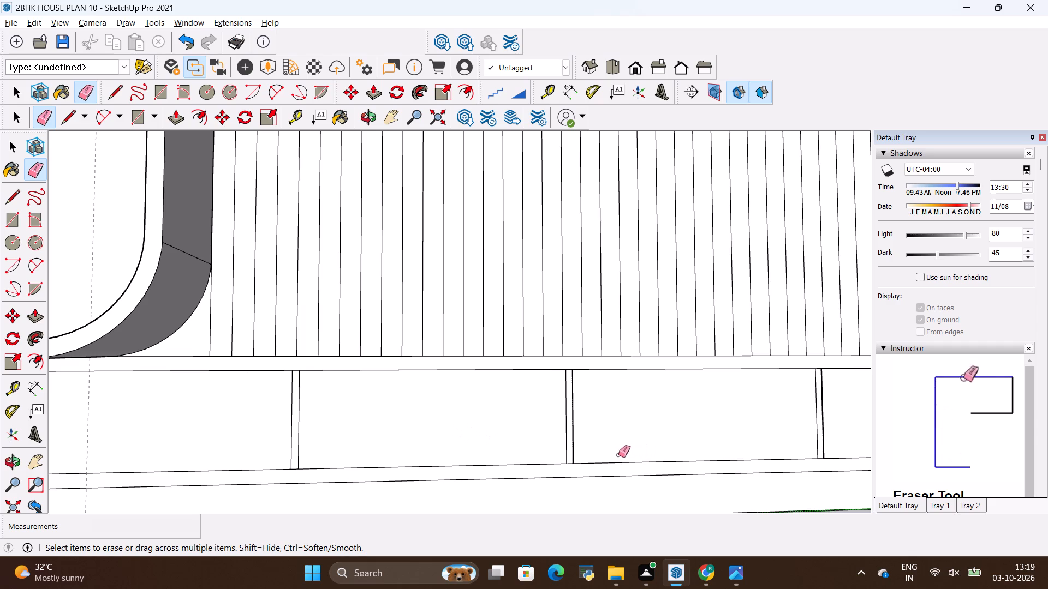
pyautogui.scroll(4, 389, 413)
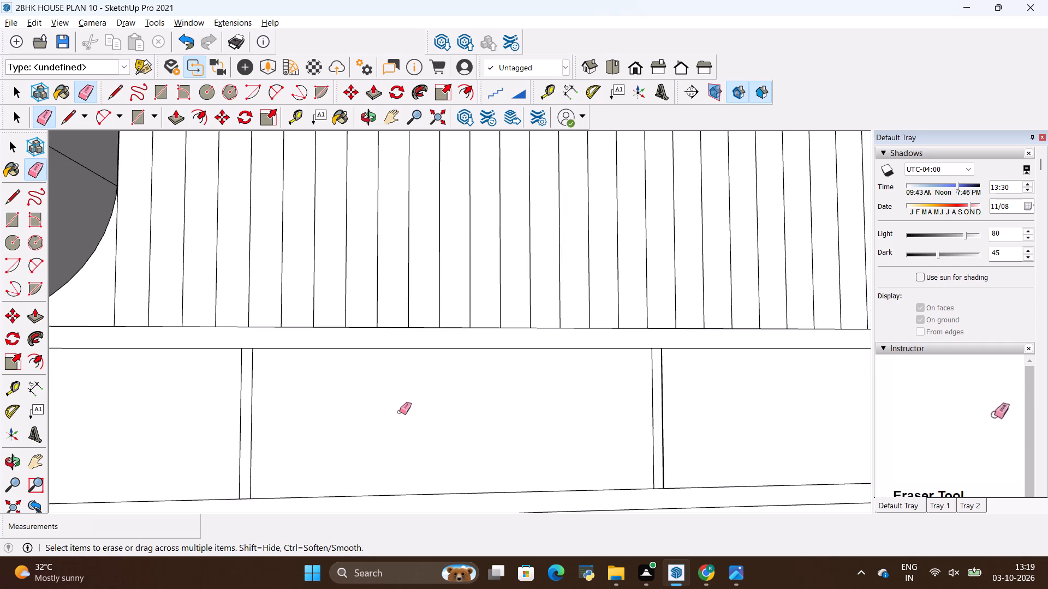
pyautogui.press('p')
pyautogui.click(404, 341)
pyautogui.scroll(-4, 396, 405)
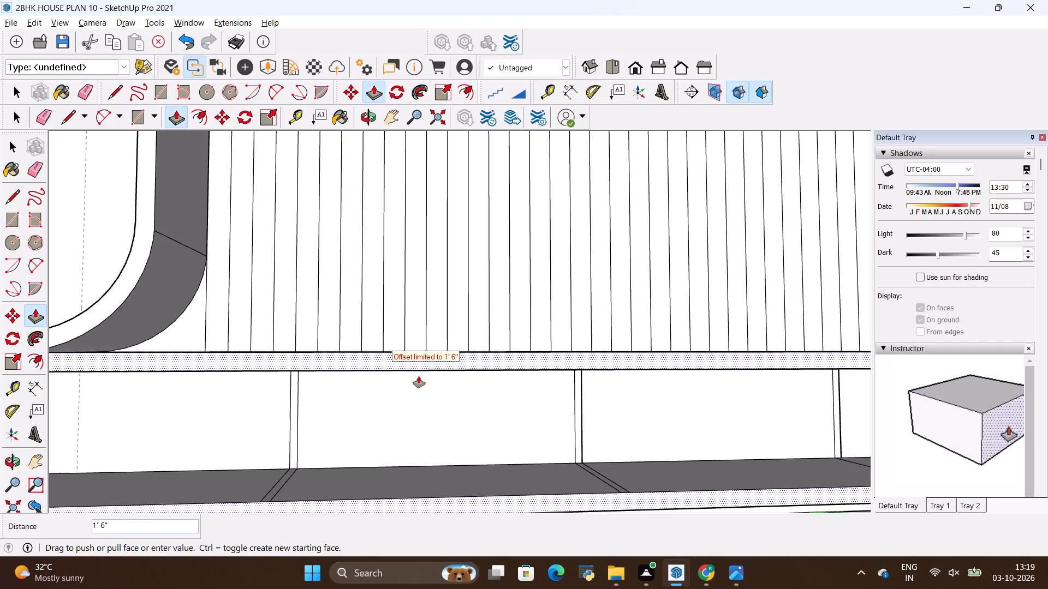
pyautogui.scroll(-3, 421, 375)
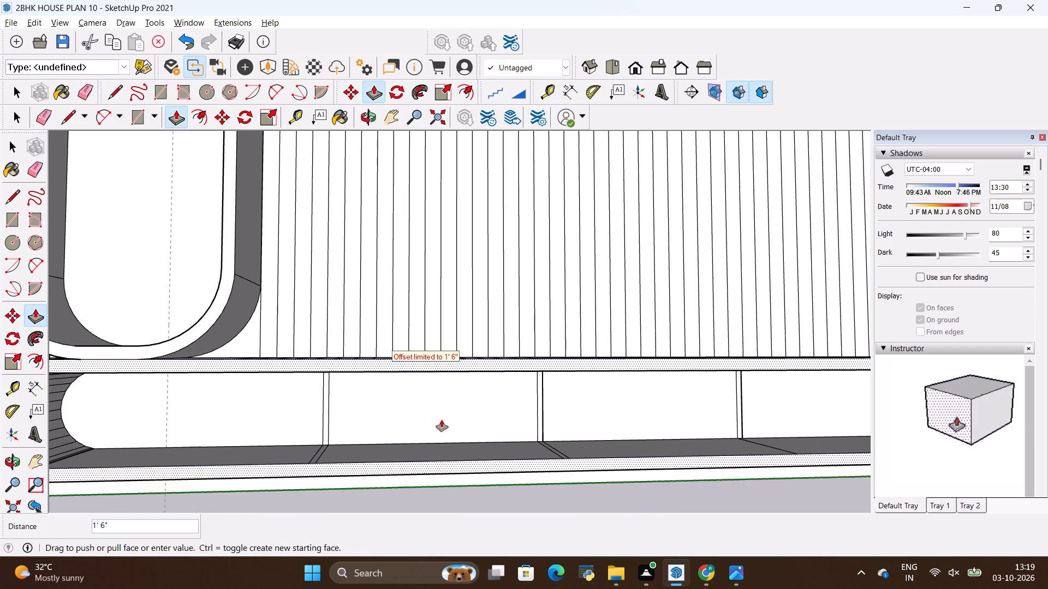
pyautogui.press('BackSpace')
pyautogui.write('18')
pyautogui.hotkey('shift', '"')
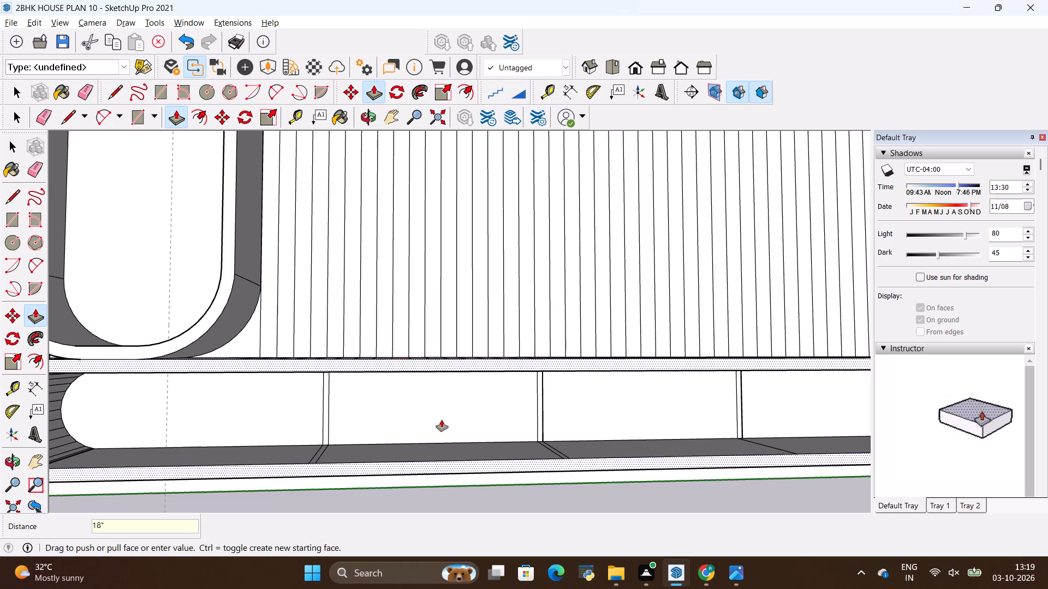
pyautogui.press('Return')
pyautogui.scroll(-6, 398, 418)
pyautogui.moveTo(210, 330); pyautogui.dragTo(251, 354, button='middle')
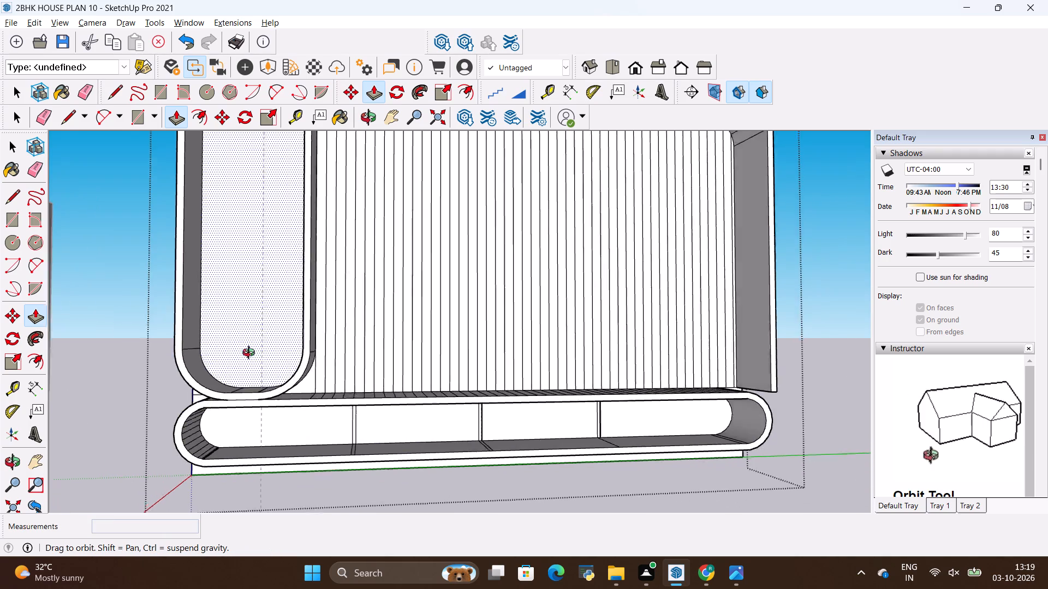
pyautogui.moveTo(251, 354); pyautogui.dragTo(293, 357, button='middle')
pyautogui.scroll(-3, 566, 300)
pyautogui.moveTo(587, 298); pyautogui.dragTo(492, 318, button='middle')
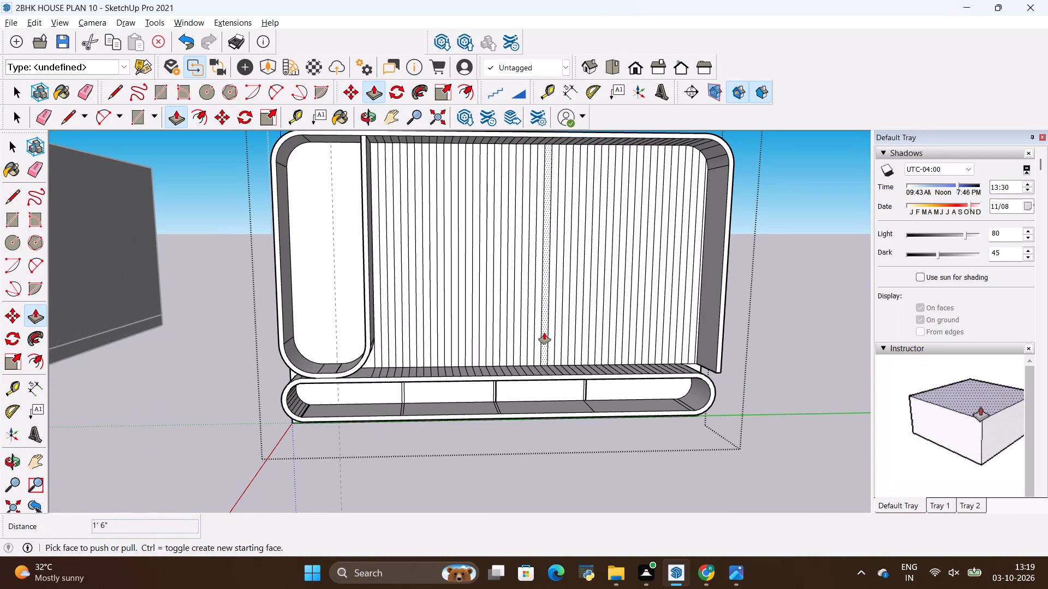
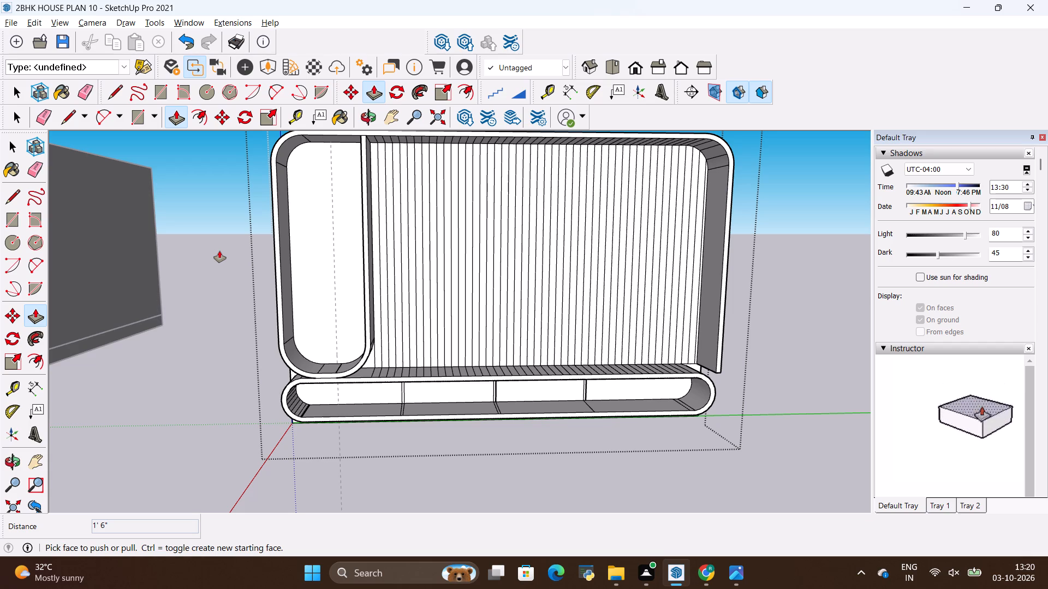
# Check the reference image and pull the second back-panel strip beside the shelf frame forward 2" as a raised slat.
pyautogui.scroll(-4, 224, 362)
pyautogui.scroll(4, 287, 189)
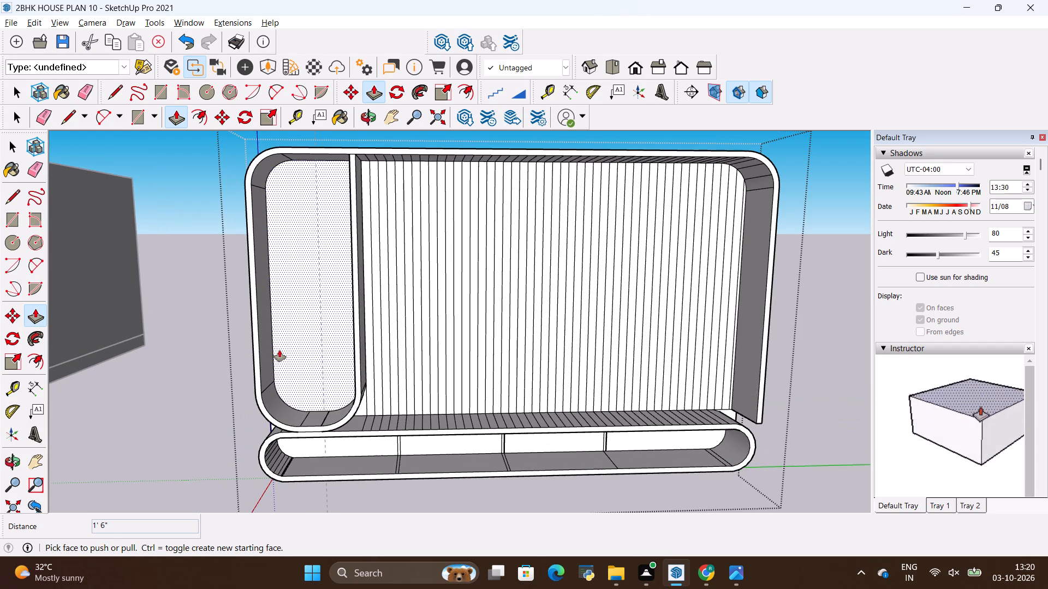
pyautogui.hotkey('alt', 'Tab')
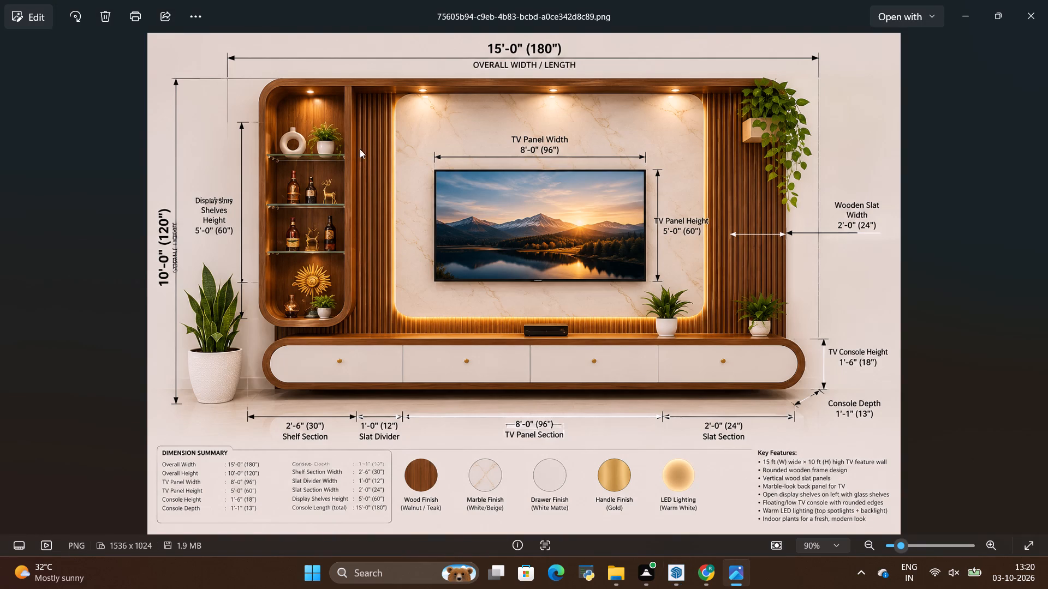
pyautogui.hotkey('alt', 'Tab')
pyautogui.scroll(10, 375, 169)
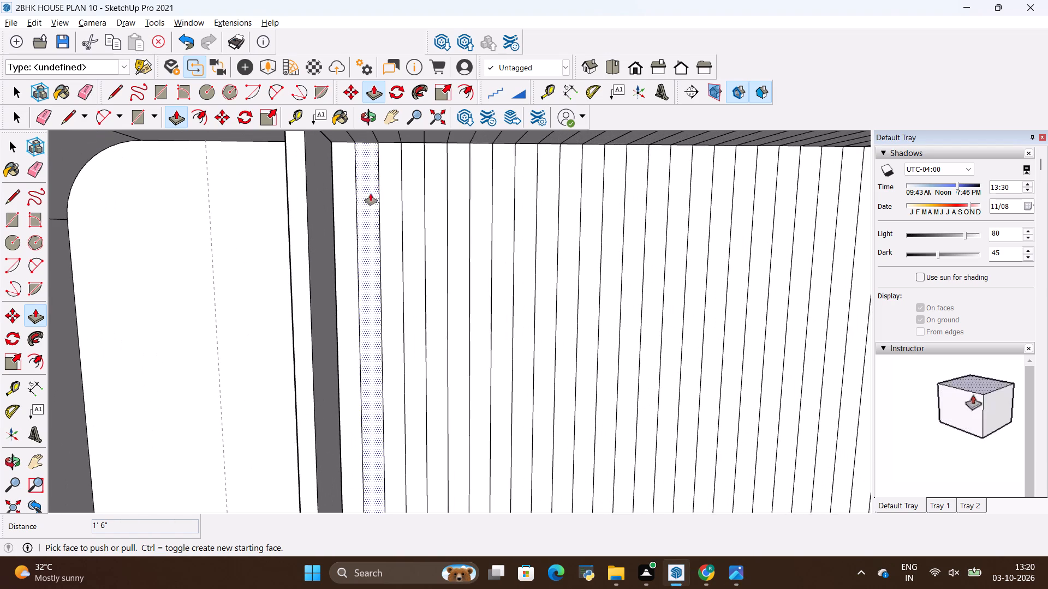
pyautogui.scroll(4, 354, 206)
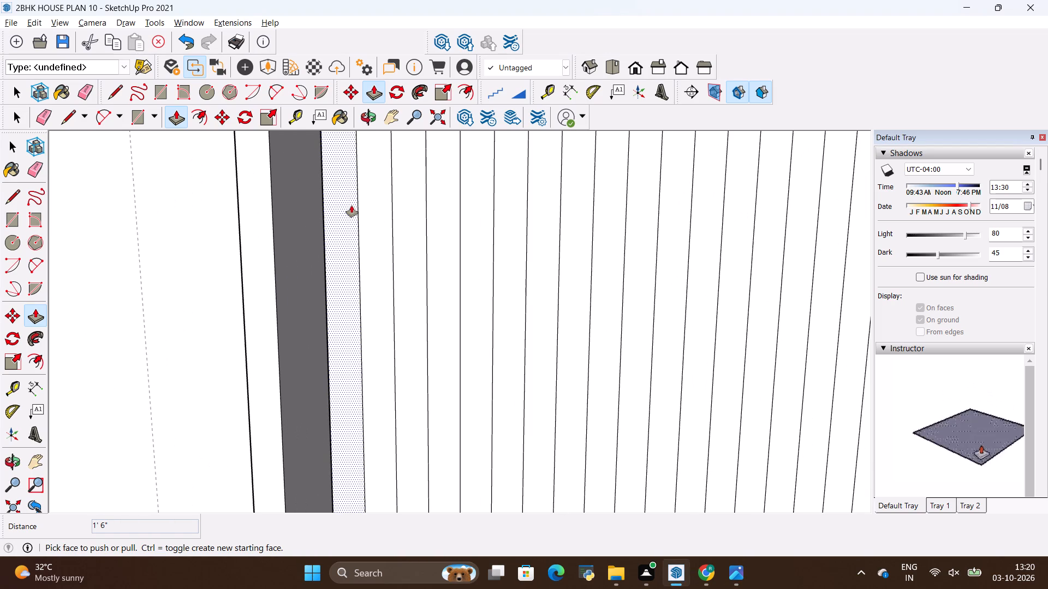
pyautogui.press('p')
pyautogui.click(346, 263)
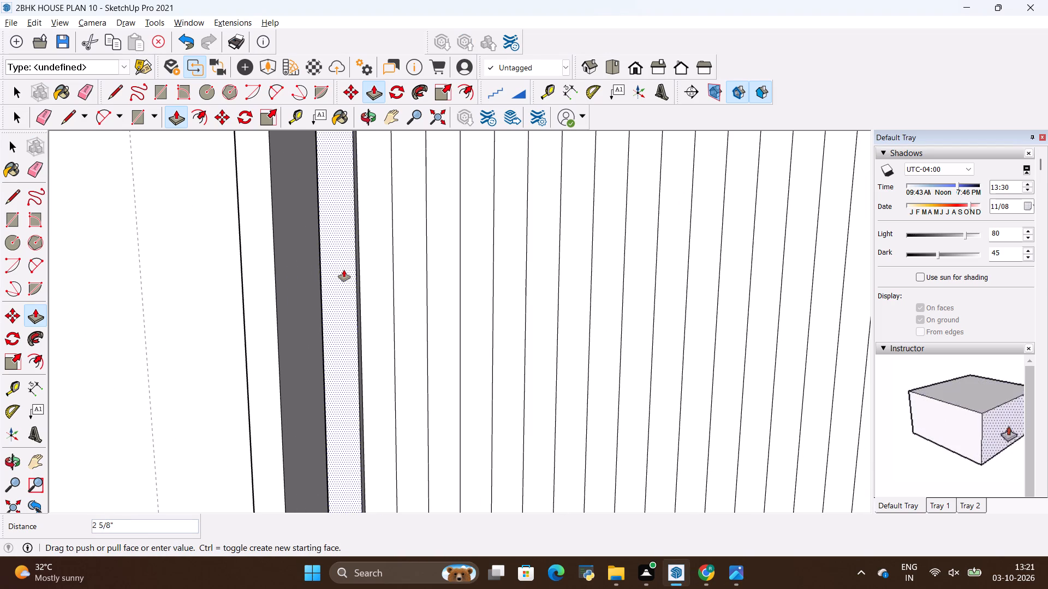
pyautogui.press('Escape')
pyautogui.click(376, 268)
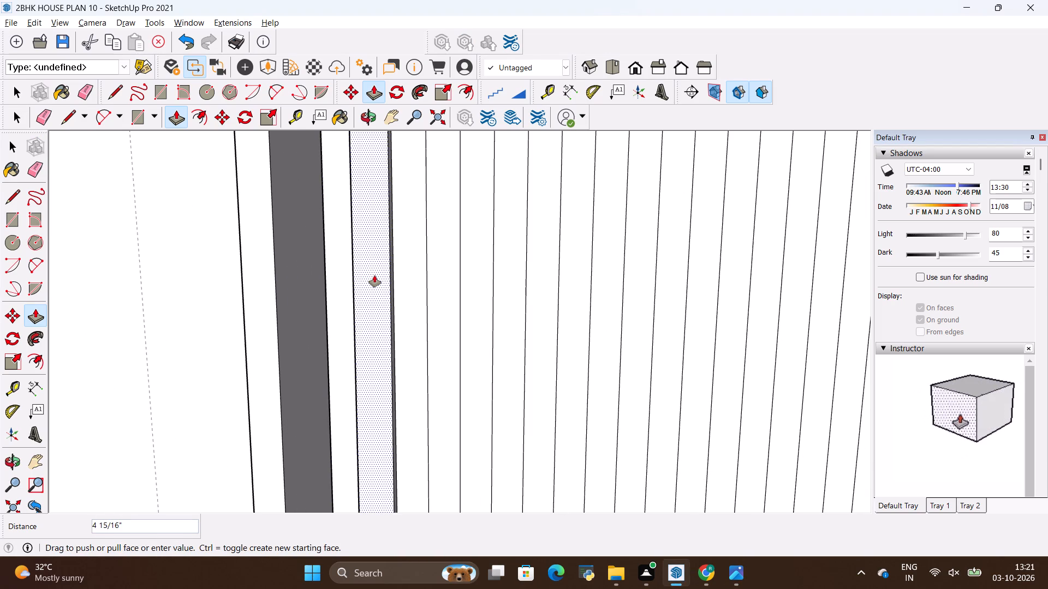
pyautogui.scroll(-19, 373, 278)
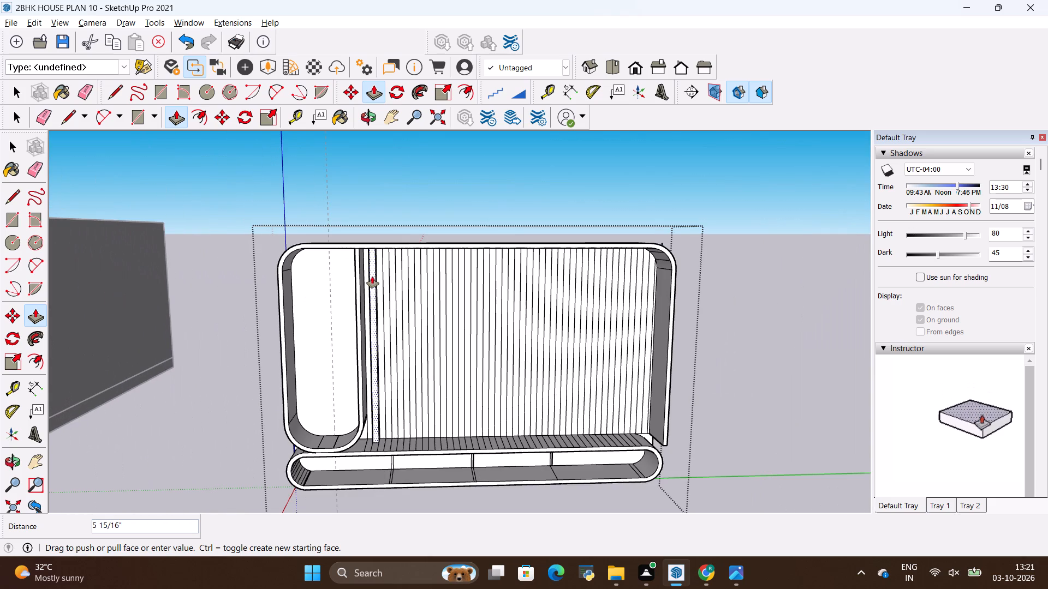
pyautogui.press('BackSpace')
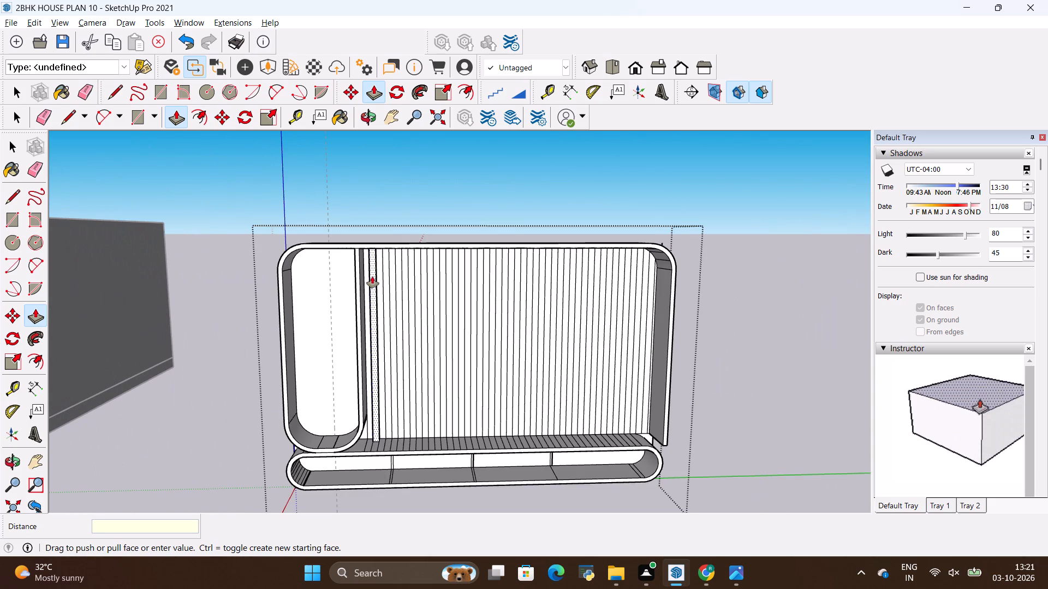
pyautogui.write('2"')
pyautogui.press('Return')
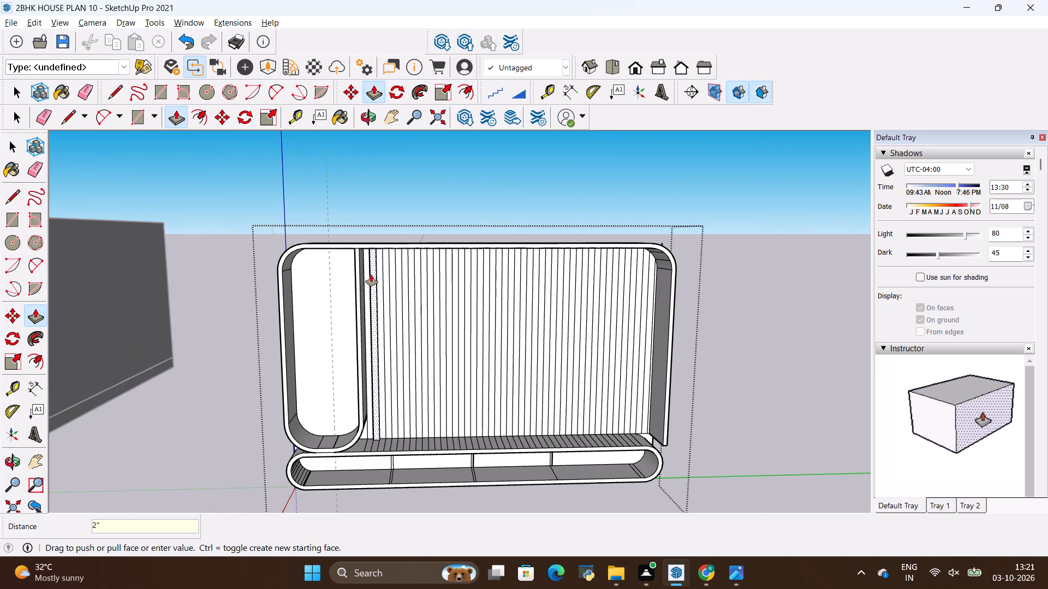
# Repeat the 2" pull on the next four alternate strips, moving away from the shelf frame.
pyautogui.scroll(13, 379, 278)
pyautogui.moveTo(380, 263); pyautogui.dragTo(230, 298, button='middle')
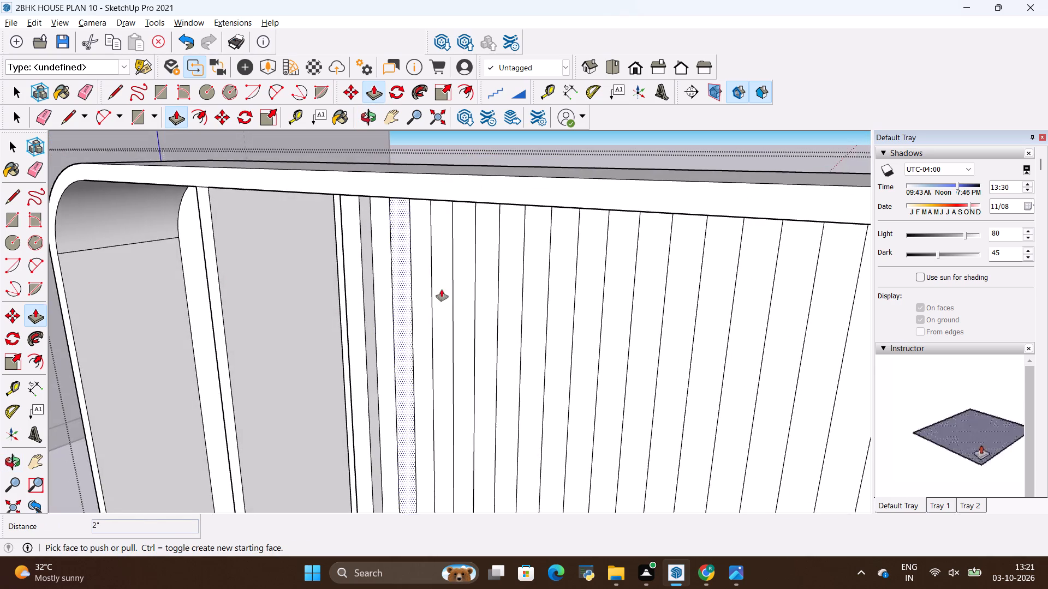
pyautogui.scroll(3, 392, 291)
pyautogui.doubleClick(408, 288)
pyautogui.scroll(1, 401, 297)
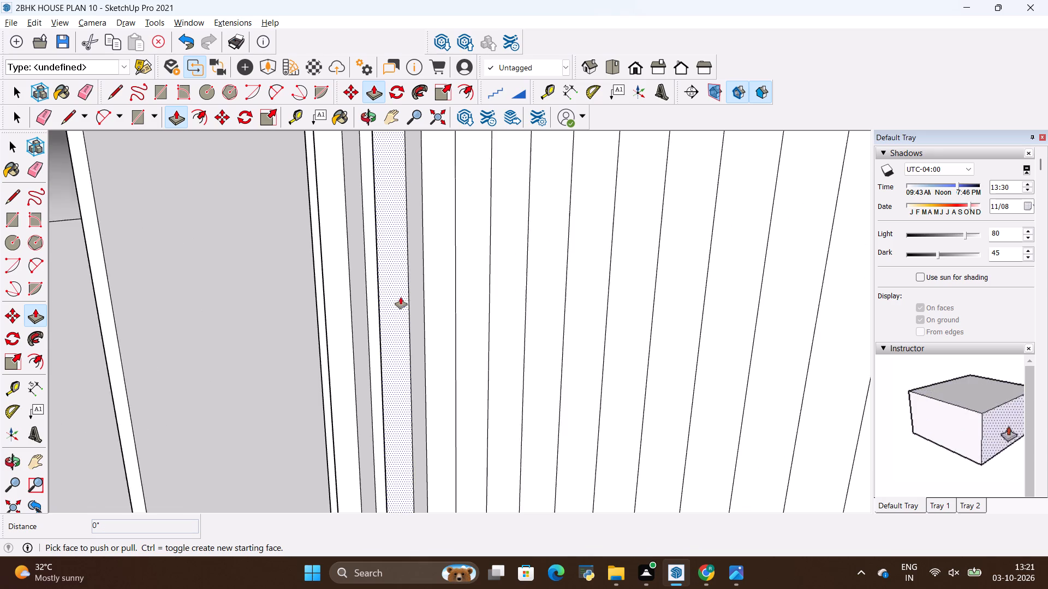
pyautogui.scroll(-5, 400, 297)
pyautogui.scroll(3, 376, 302)
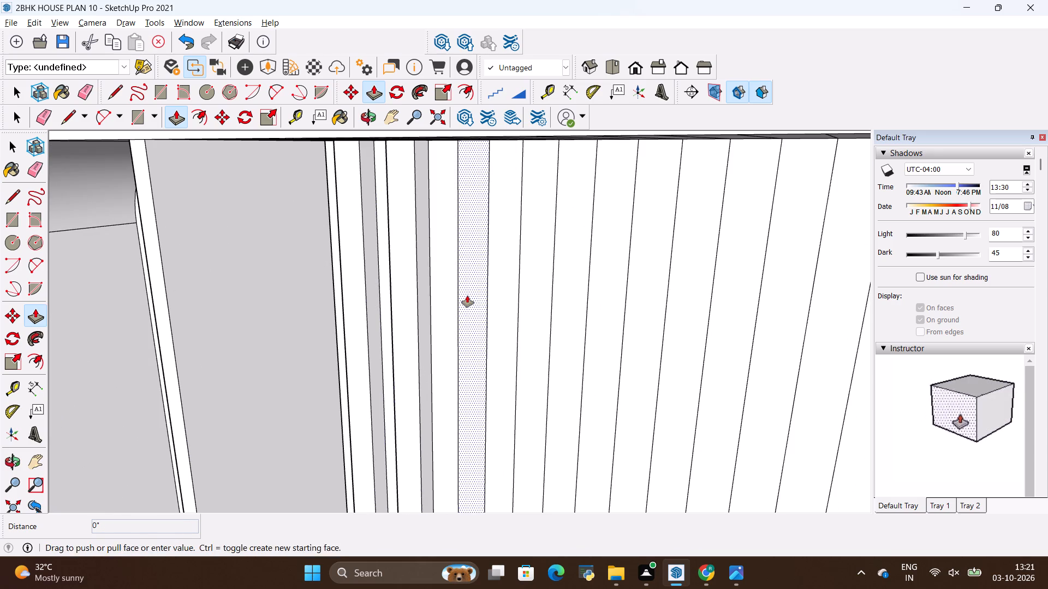
pyautogui.doubleClick(467, 296)
pyautogui.doubleClick(533, 306)
pyautogui.doubleClick(602, 304)
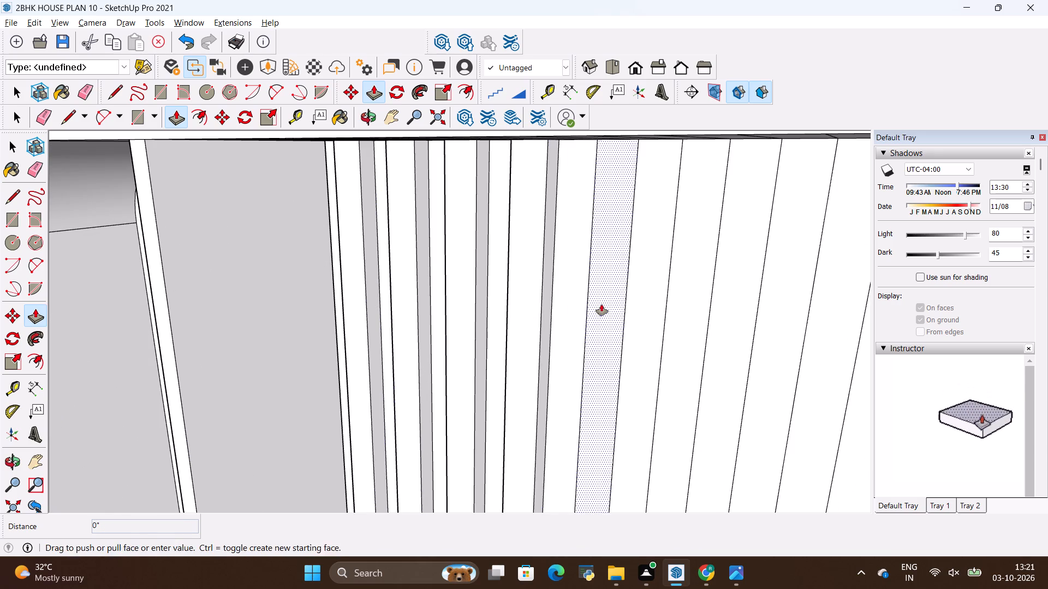
# Raise five more alternate back-panel strips by the same 2", continuing toward the panel's middle.
pyautogui.scroll(-12, 570, 315)
pyautogui.scroll(7, 590, 338)
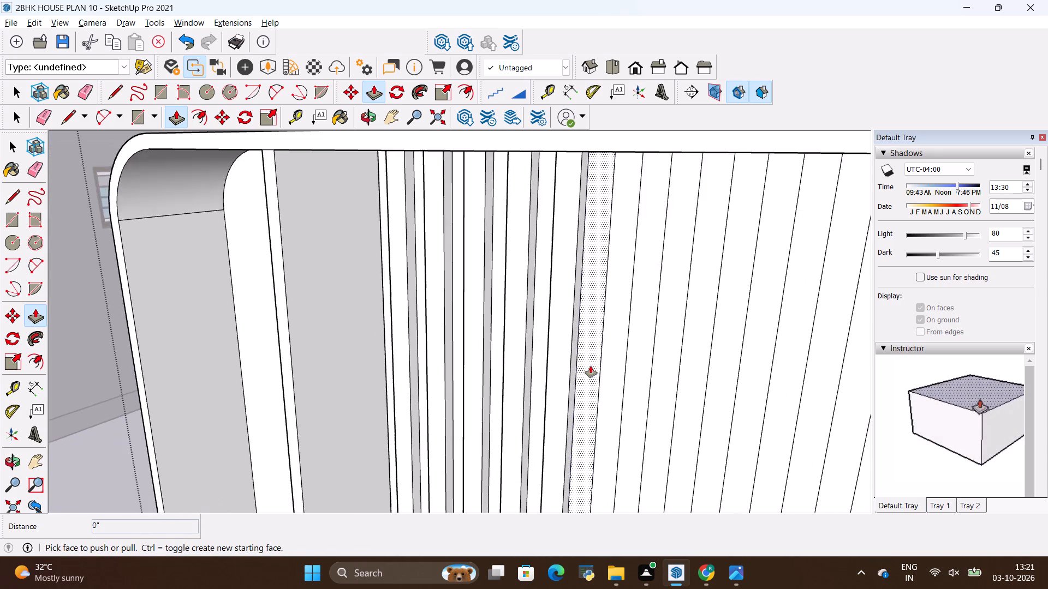
pyautogui.scroll(4, 591, 366)
pyautogui.doubleClick(623, 346)
pyautogui.doubleClick(696, 368)
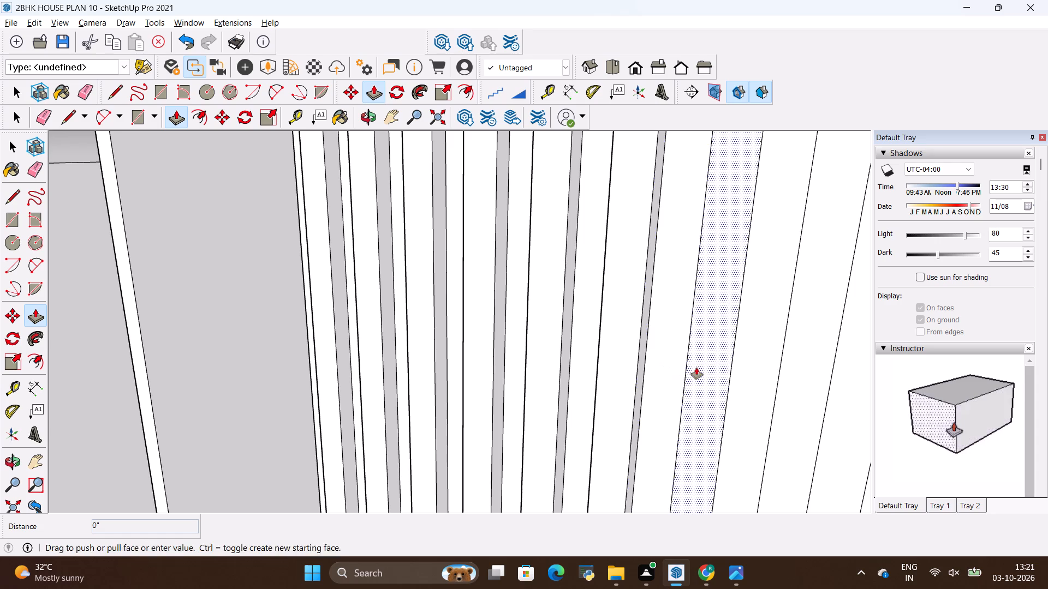
pyautogui.scroll(-11, 568, 348)
pyautogui.scroll(5, 628, 387)
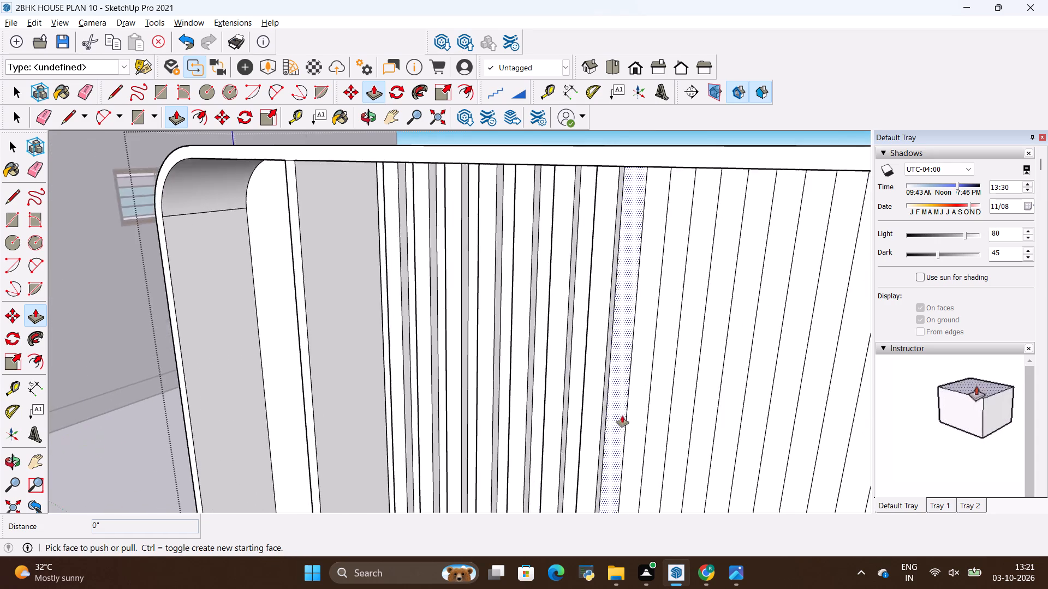
pyautogui.scroll(3, 622, 416)
pyautogui.doubleClick(641, 407)
pyautogui.doubleClick(706, 401)
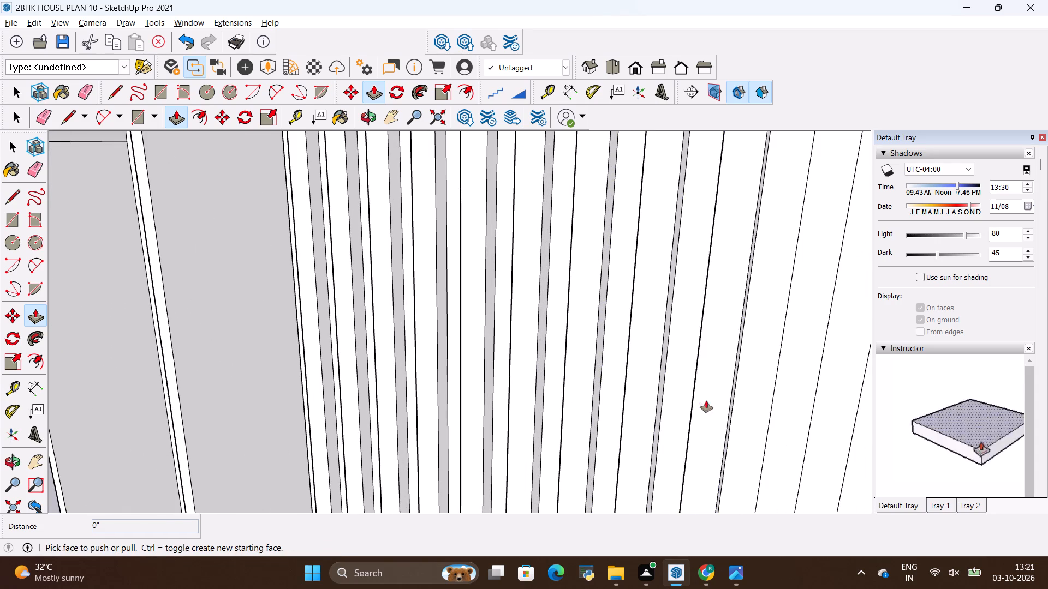
pyautogui.doubleClick(779, 402)
# Raise the following six alternate strips by 2" across the middle of the back panel.
pyautogui.scroll(-11, 450, 339)
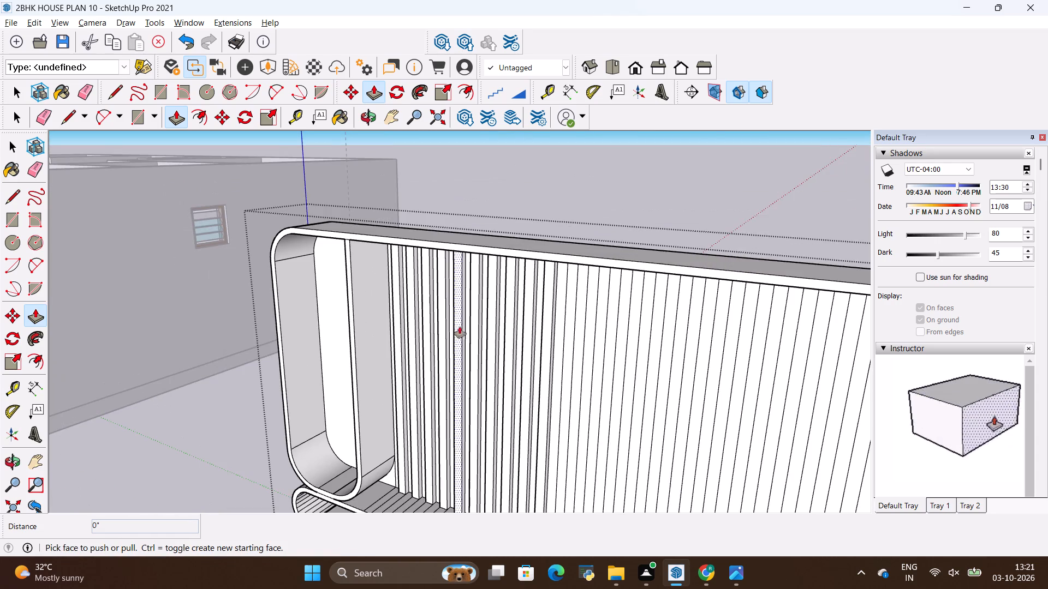
pyautogui.scroll(8, 601, 417)
pyautogui.doubleClick(544, 417)
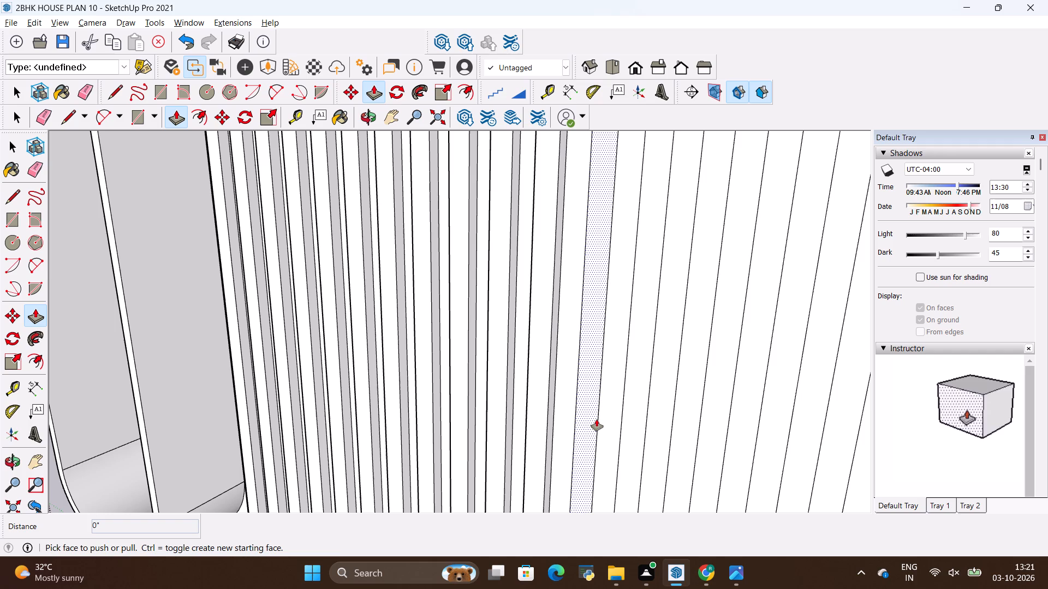
pyautogui.click(588, 422)
pyautogui.doubleClick(588, 422)
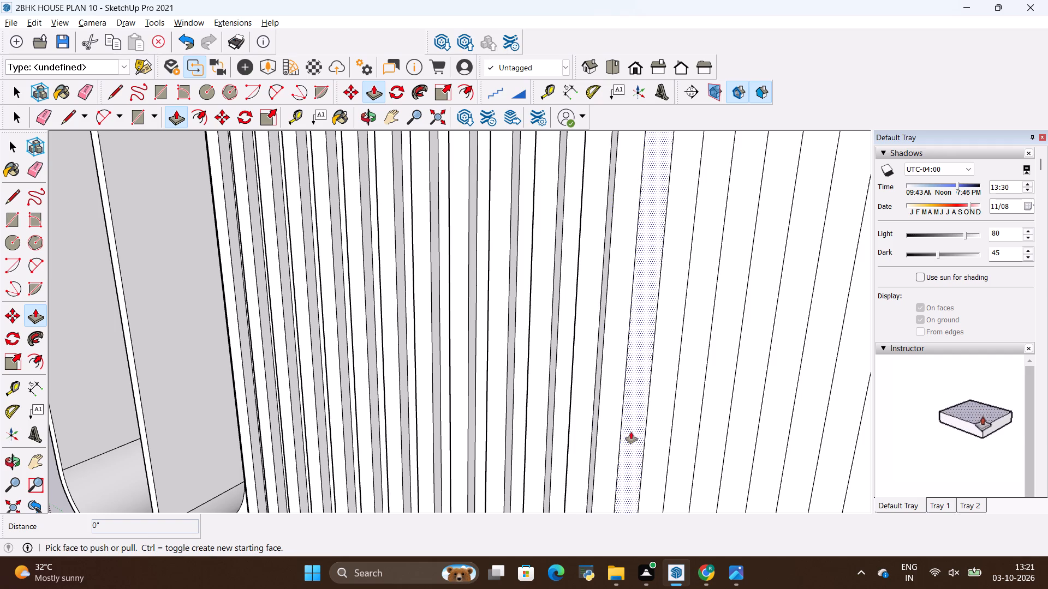
pyautogui.doubleClick(634, 432)
pyautogui.doubleClick(685, 431)
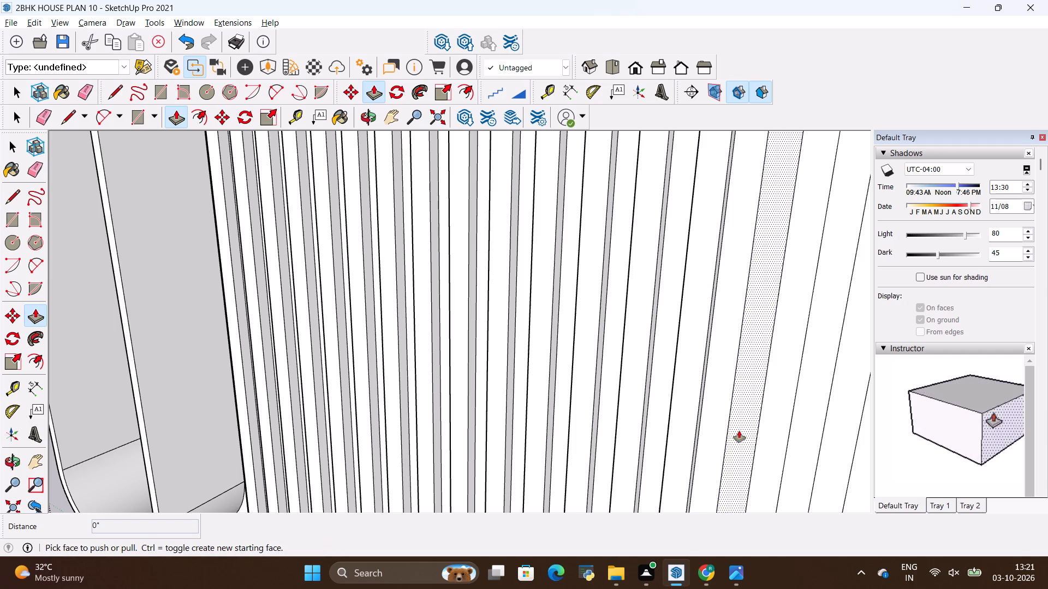
pyautogui.doubleClick(739, 431)
pyautogui.scroll(-5, 568, 405)
pyautogui.scroll(4, 671, 404)
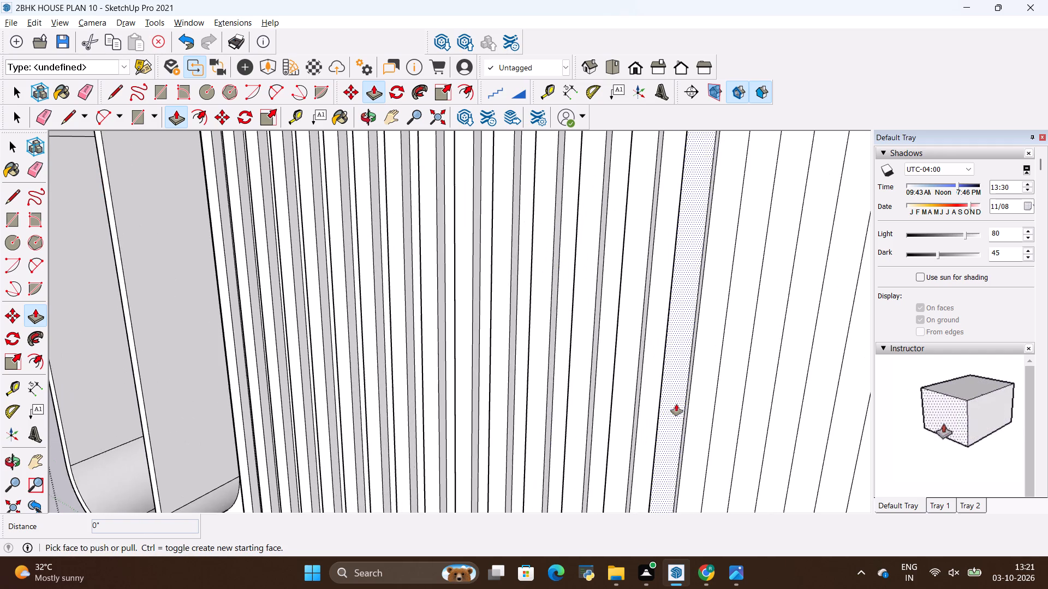
pyautogui.scroll(4, 676, 404)
pyautogui.doubleClick(755, 425)
# Raise the remaining seven alternate strips by 2" up to the far side of the outer frame.
pyautogui.scroll(-11, 568, 378)
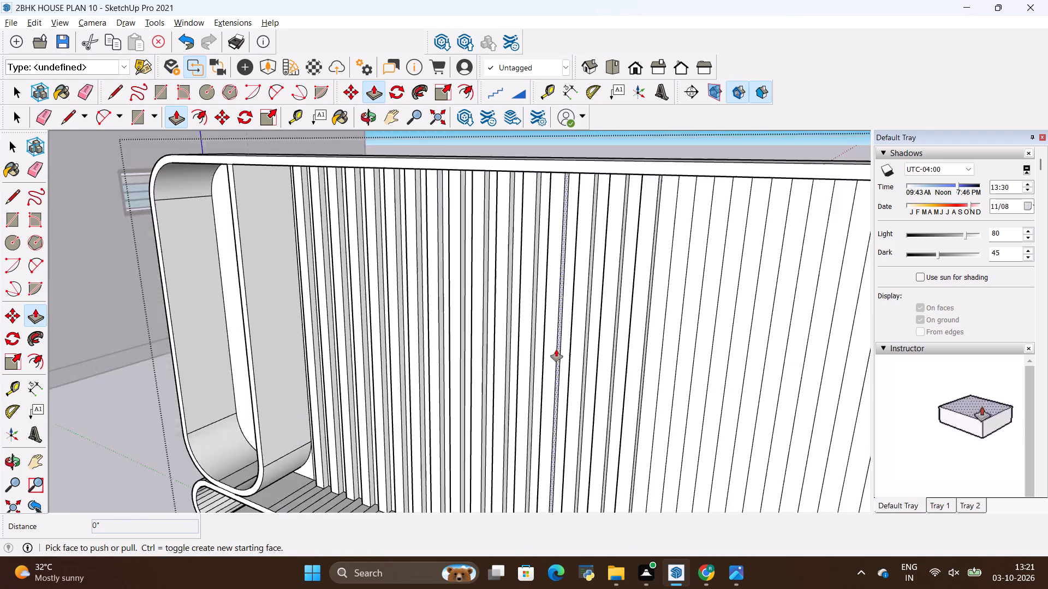
pyautogui.scroll(-10, 556, 350)
pyautogui.scroll(8, 610, 432)
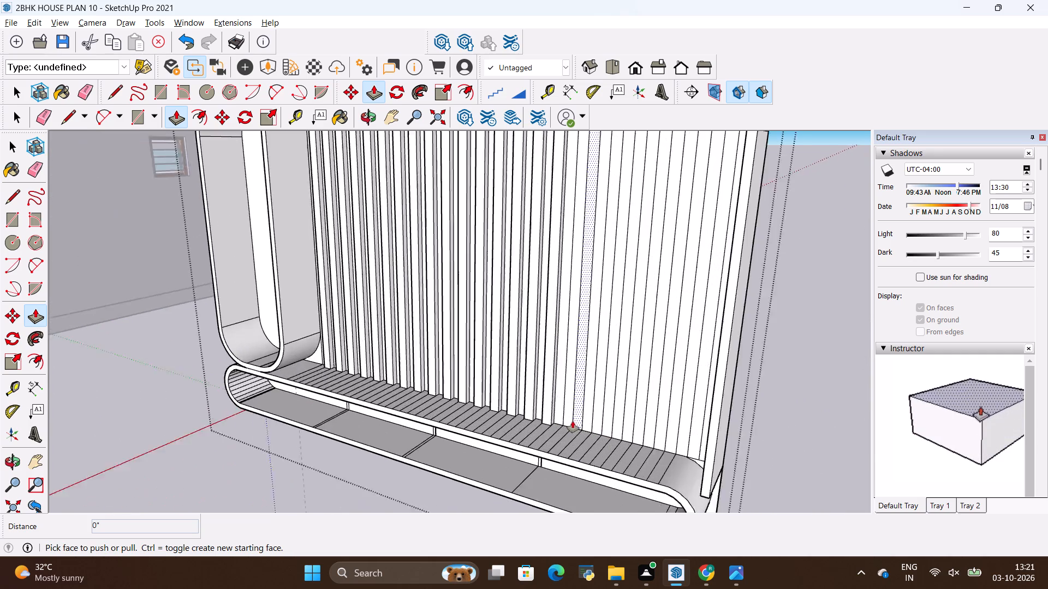
pyautogui.scroll(6, 573, 421)
pyautogui.doubleClick(568, 419)
pyautogui.doubleClick(599, 422)
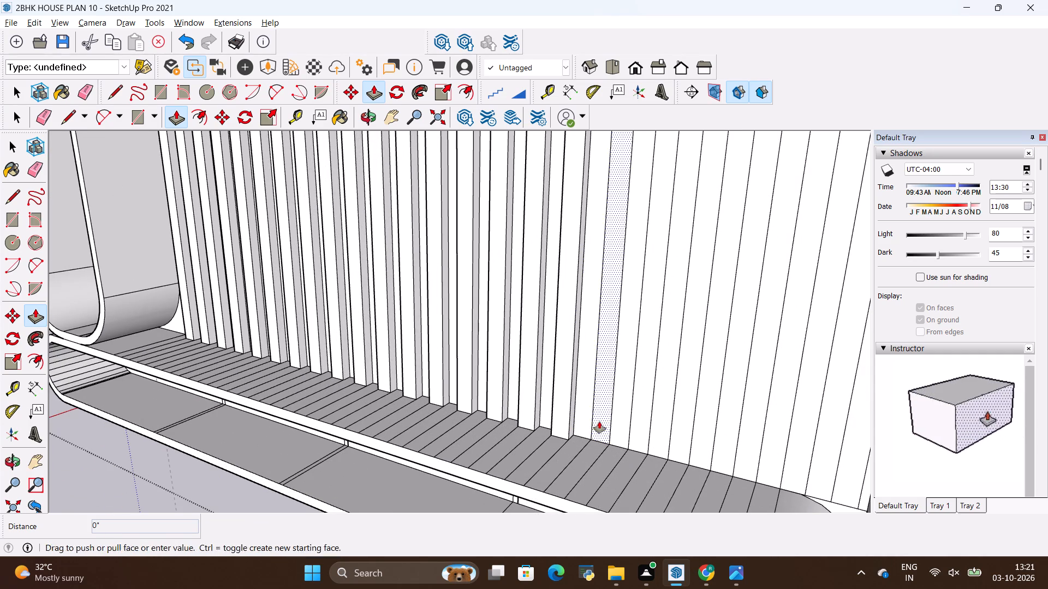
pyautogui.doubleClick(636, 424)
pyautogui.doubleClick(680, 431)
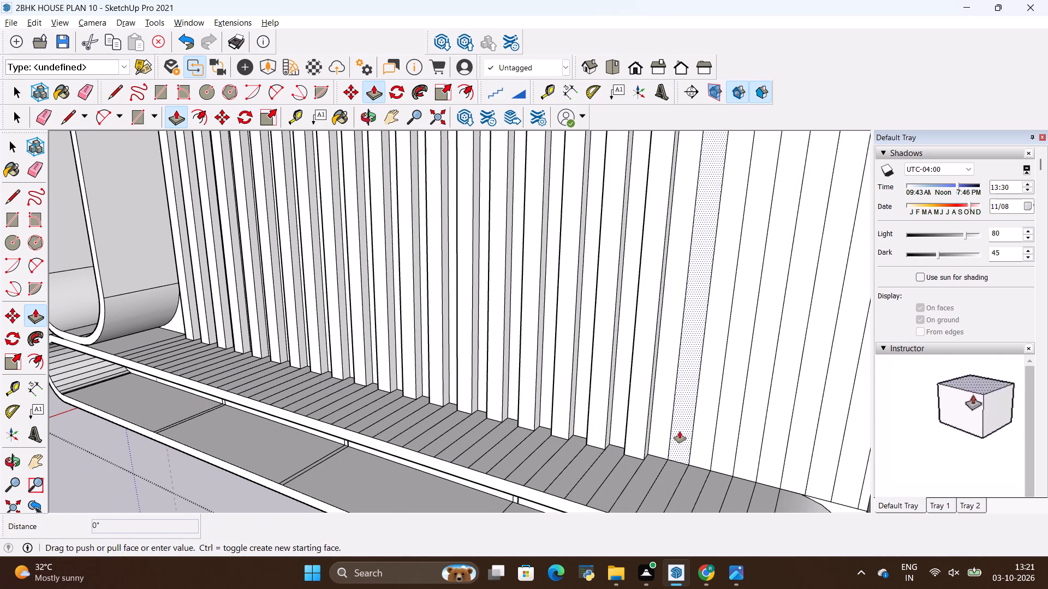
pyautogui.doubleClick(719, 435)
pyautogui.doubleClick(765, 451)
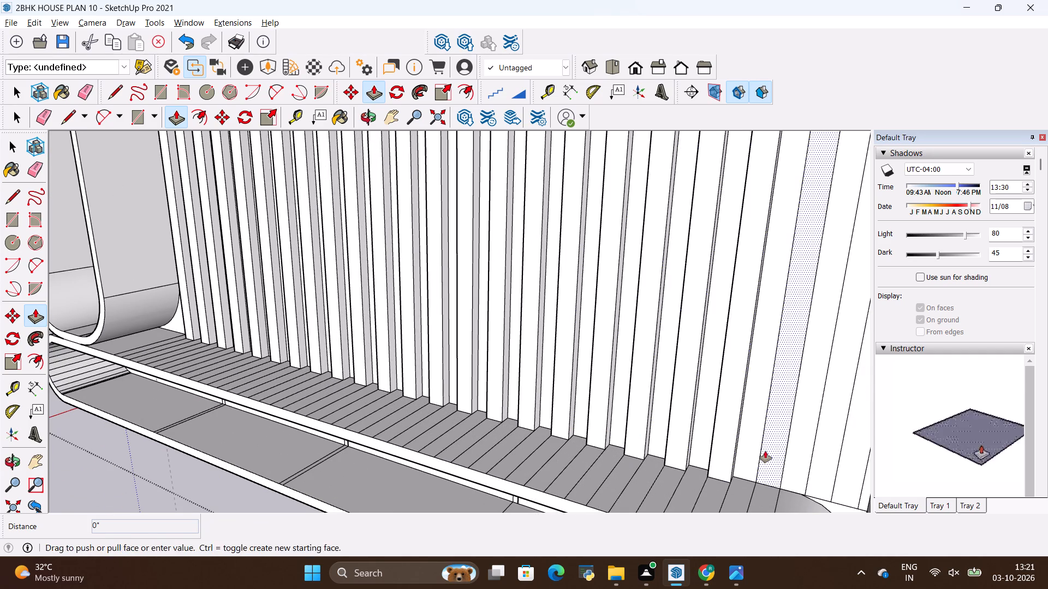
pyautogui.scroll(-5, 704, 444)
pyautogui.doubleClick(770, 454)
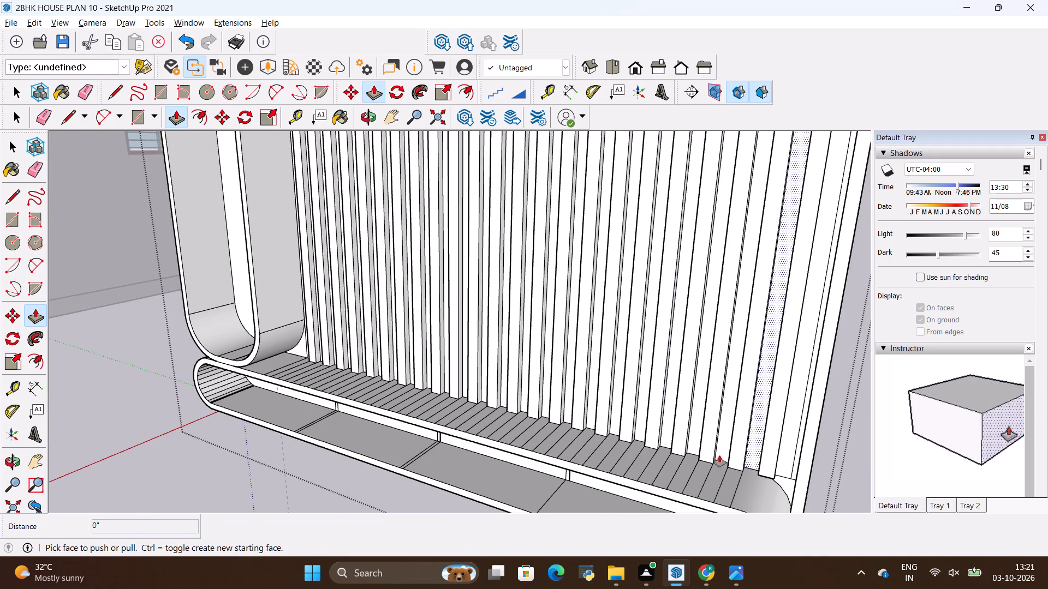
# Inspect the slatted panel and the console below it, and compare them with the TV unit reference image.
pyautogui.scroll(-4, 665, 444)
pyautogui.moveTo(638, 436); pyautogui.dragTo(713, 441, button='middle')
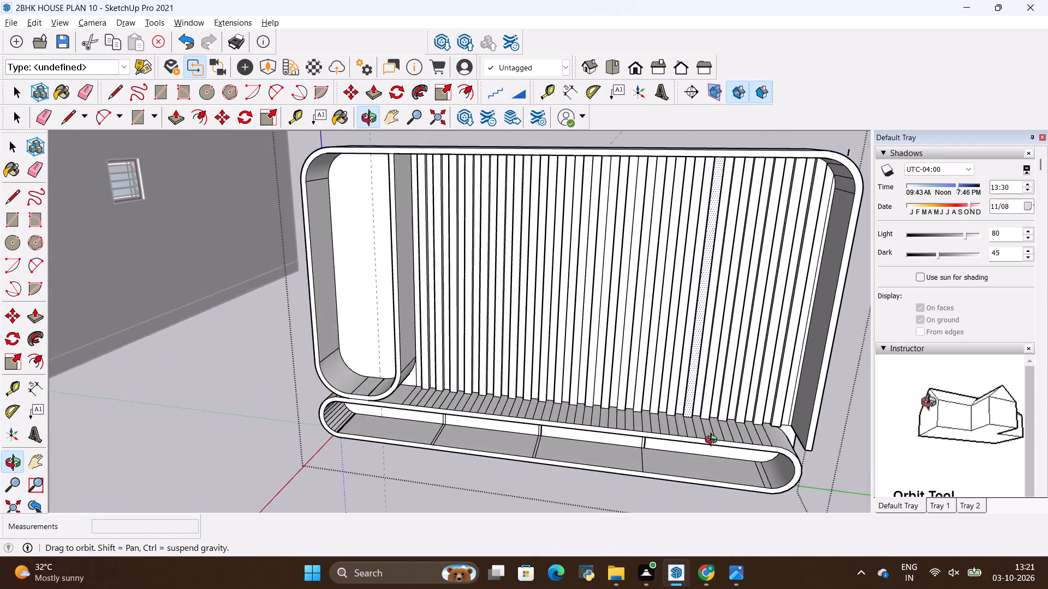
pyautogui.moveTo(713, 441); pyautogui.dragTo(713, 424, button='middle')
pyautogui.scroll(-5, 713, 421)
pyautogui.scroll(9, 572, 441)
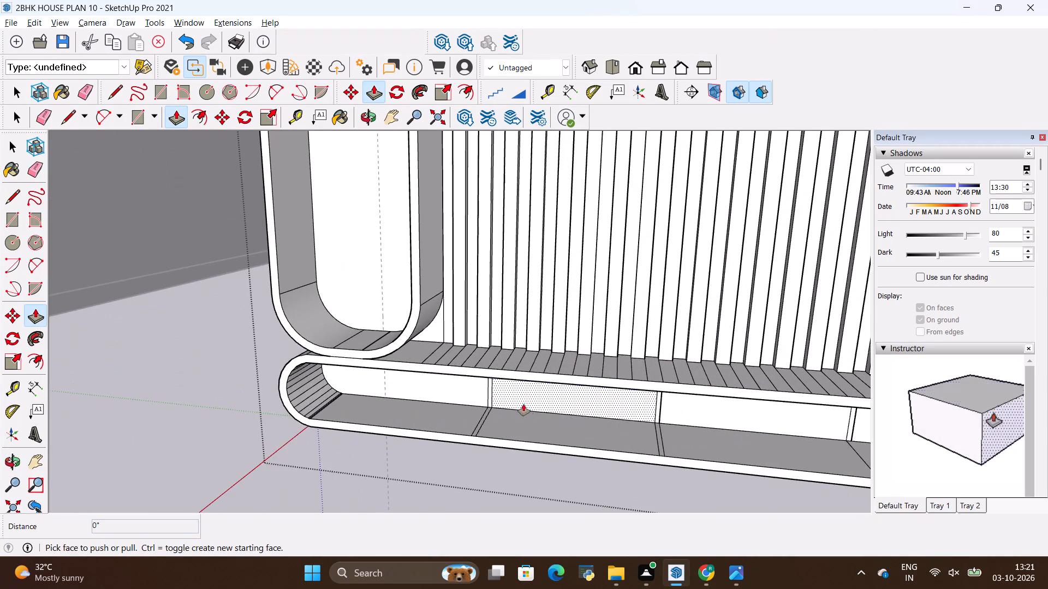
pyautogui.scroll(8, 493, 392)
pyautogui.hotkey('alt', 'Tab')
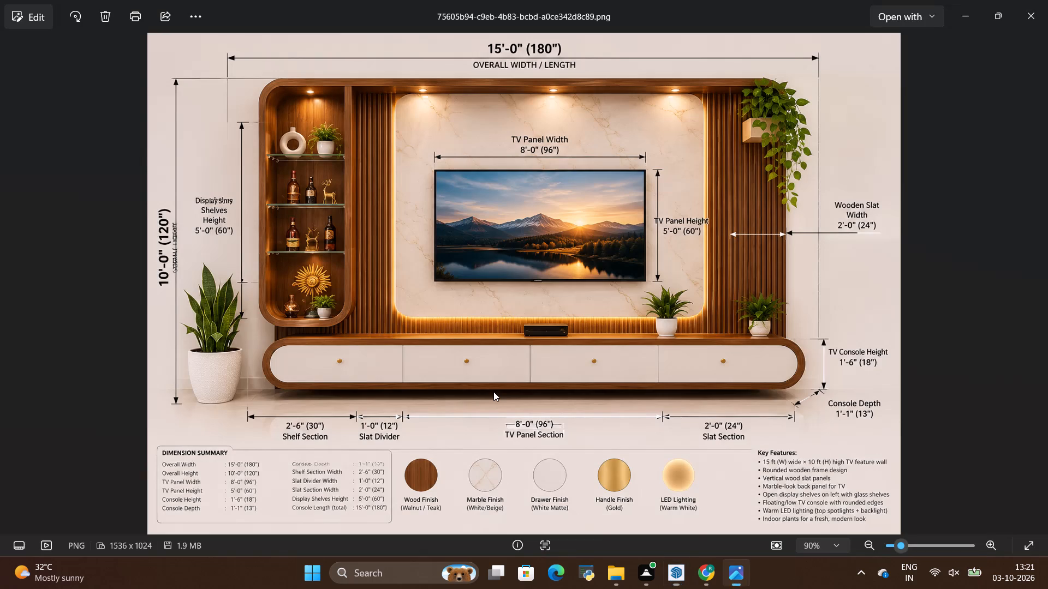
pyautogui.hotkey('alt', 'Tab')
# Pull the console's first vertical divider, nearest the shelf end, forward 1' 6" to the front edge.
pyautogui.scroll(-6, 491, 386)
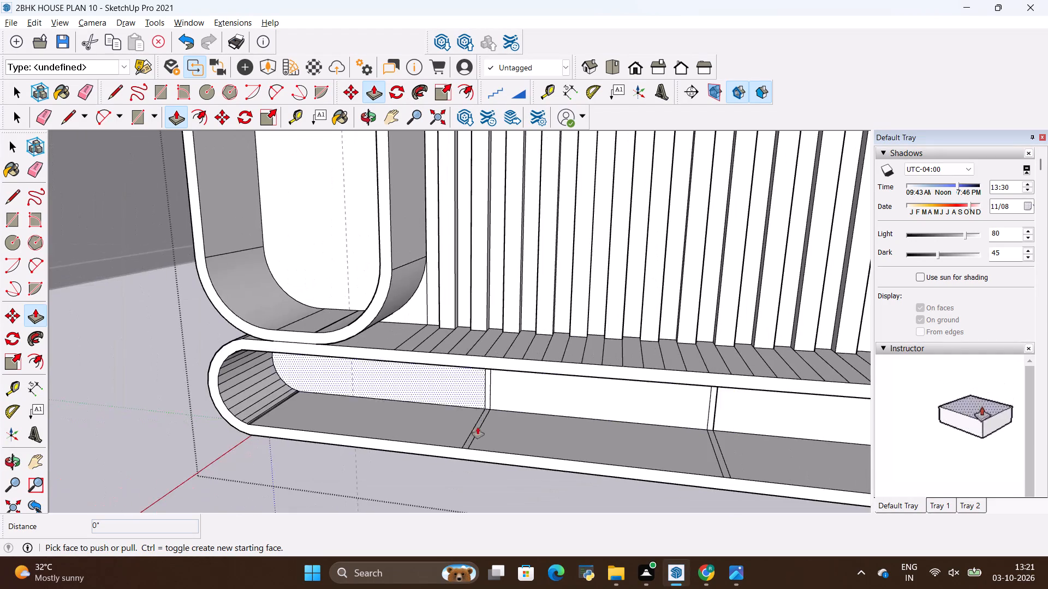
pyautogui.moveTo(465, 452); pyautogui.dragTo(509, 424, button='middle')
pyautogui.scroll(3, 507, 423)
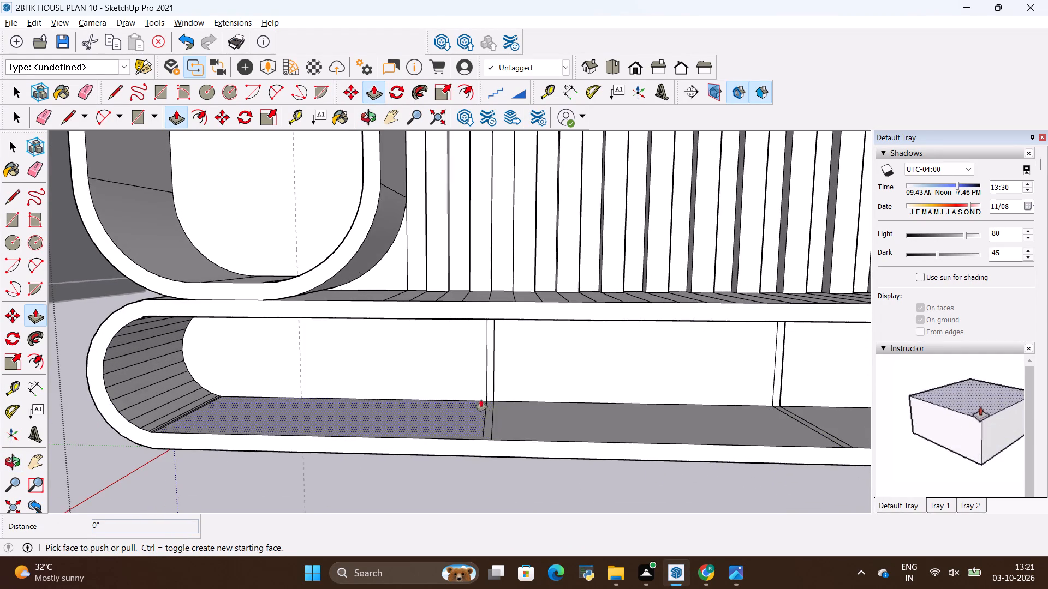
pyautogui.scroll(4, 479, 395)
pyautogui.click(493, 370)
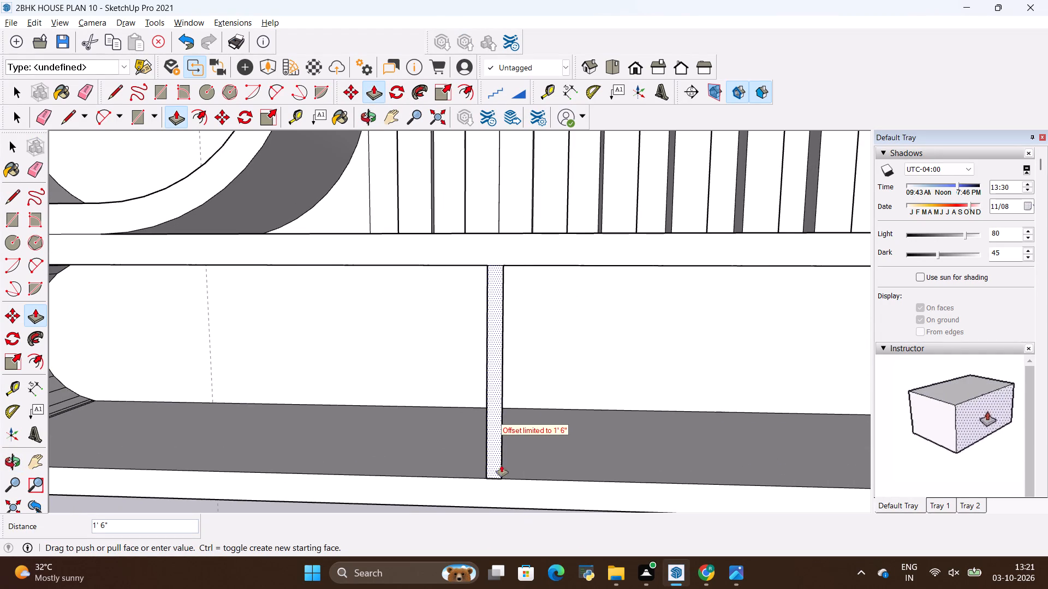
pyautogui.click(502, 479)
pyautogui.scroll(-6, 372, 397)
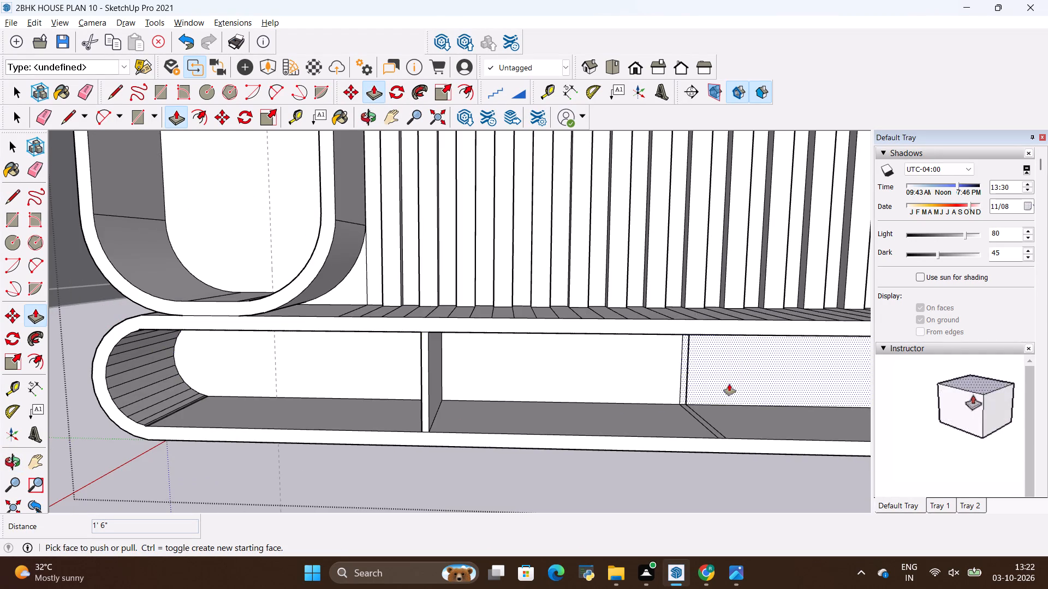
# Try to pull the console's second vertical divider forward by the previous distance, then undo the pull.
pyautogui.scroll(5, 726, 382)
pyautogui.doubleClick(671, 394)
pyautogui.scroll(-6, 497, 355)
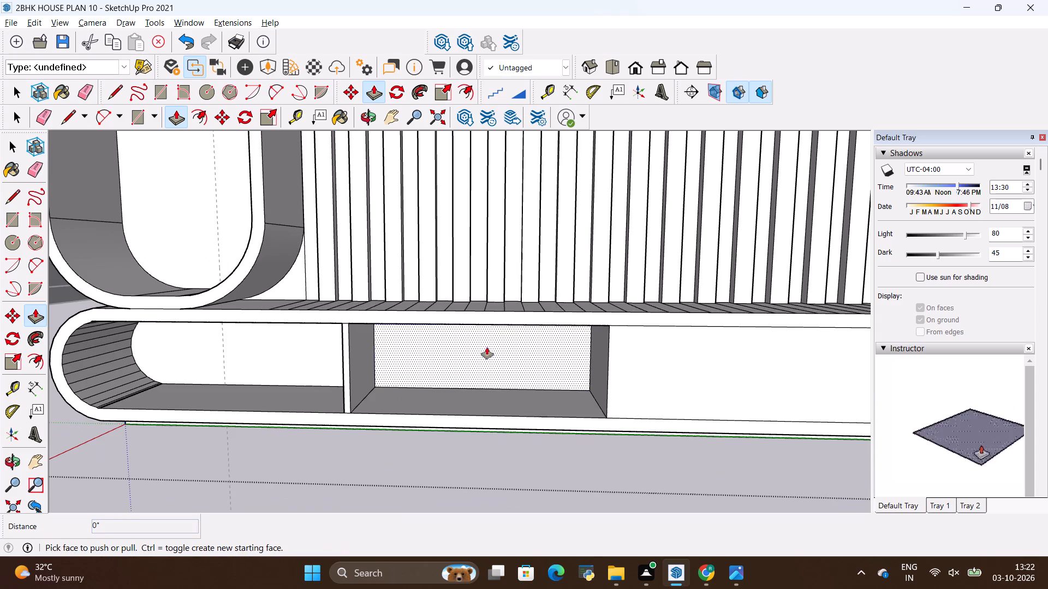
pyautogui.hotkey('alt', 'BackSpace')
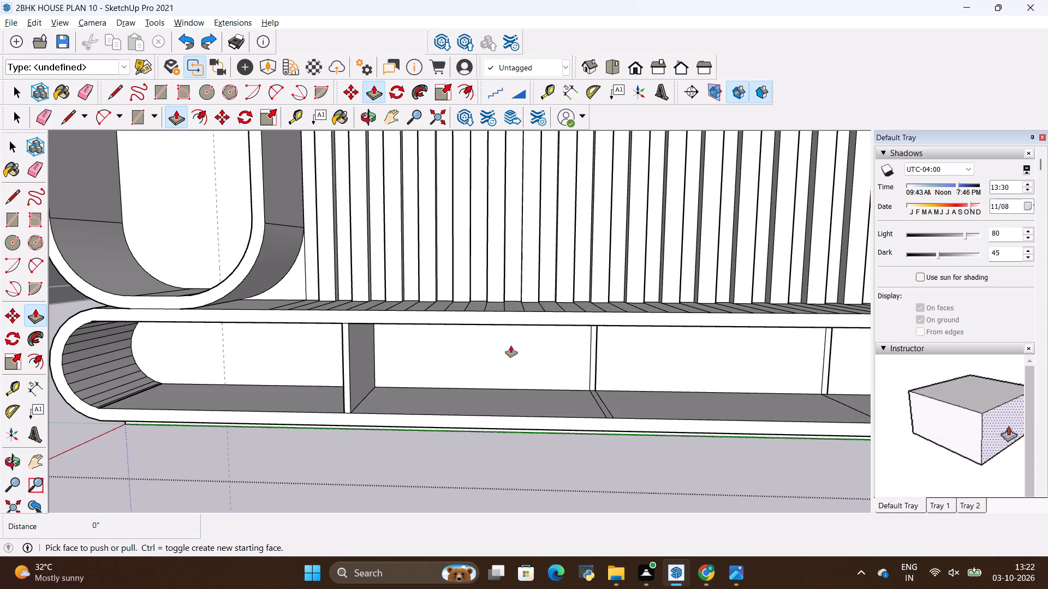
# Trace a rectangle of about 1' 2" by 1" over the console's second divider and pull it forward 1' 6" to the front edge.
pyautogui.scroll(10, 648, 417)
pyautogui.moveTo(576, 372); pyautogui.dragTo(569, 348, button='middle')
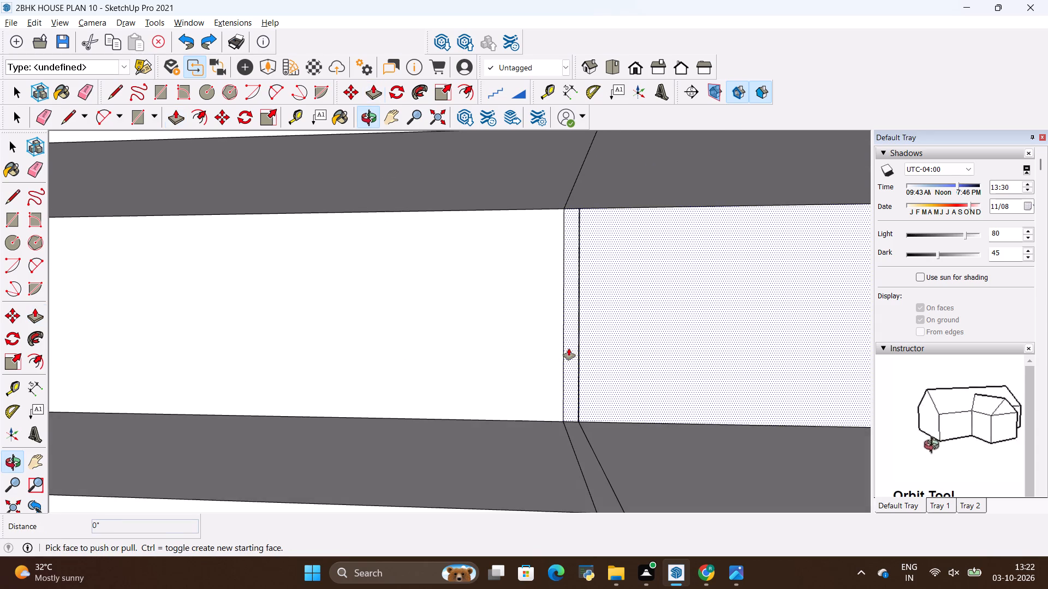
pyautogui.press('r')
pyautogui.click(565, 206)
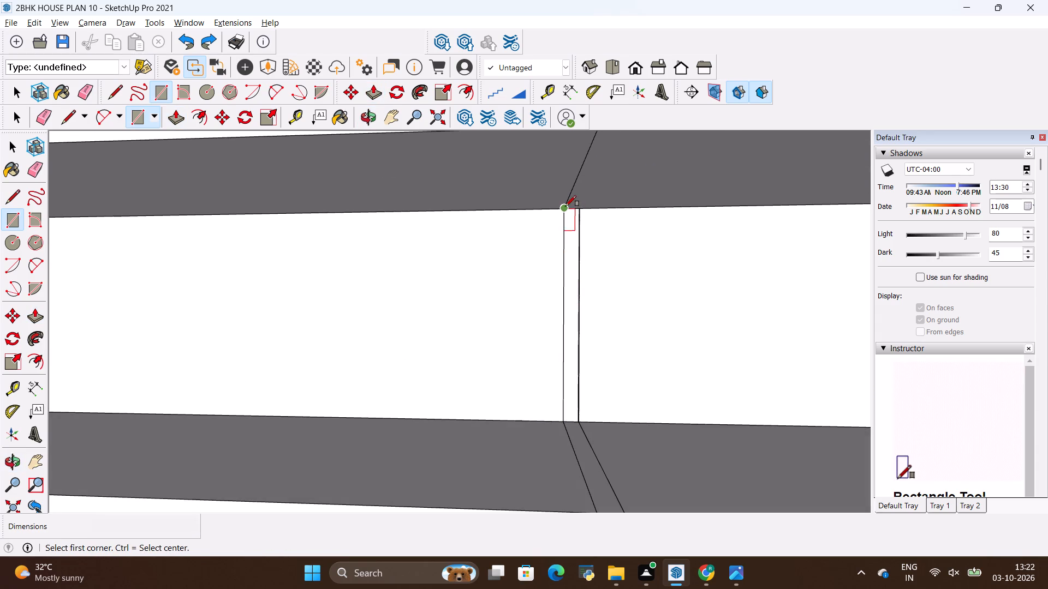
pyautogui.click(580, 423)
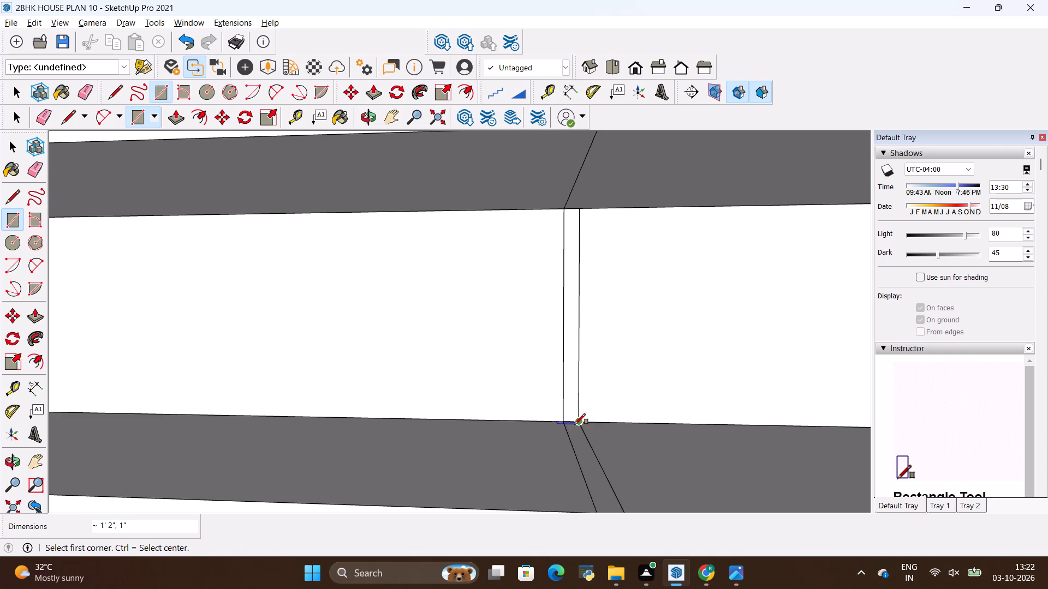
pyautogui.press('p')
pyautogui.click(566, 408)
pyautogui.scroll(-6, 559, 423)
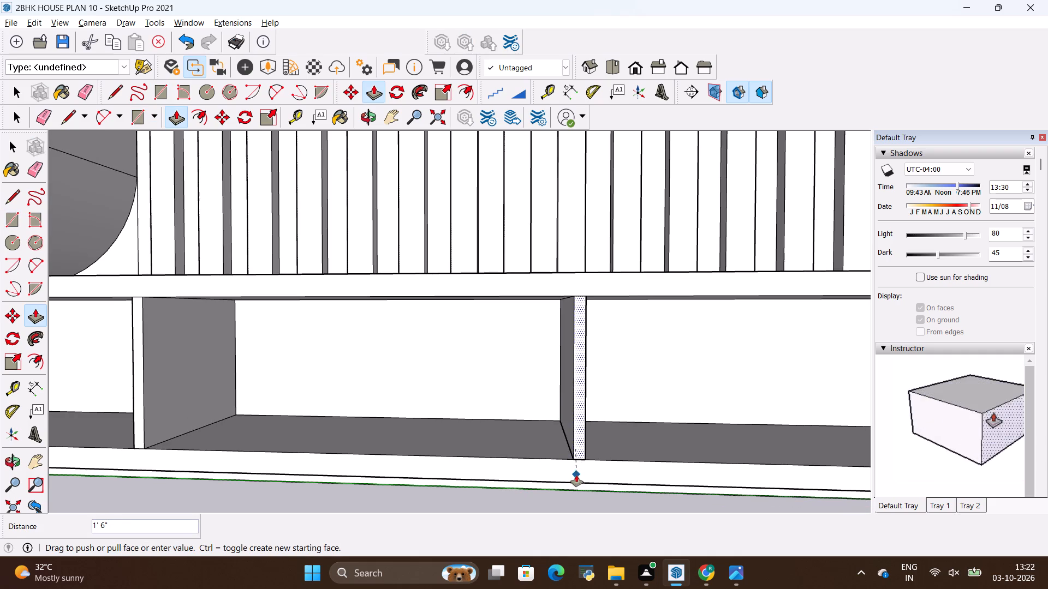
pyautogui.click(576, 475)
# Trace a rectangle over the console's third divider strip and pull it forward 1' 6" to the front edge.
pyautogui.scroll(-10, 397, 401)
pyautogui.scroll(9, 585, 387)
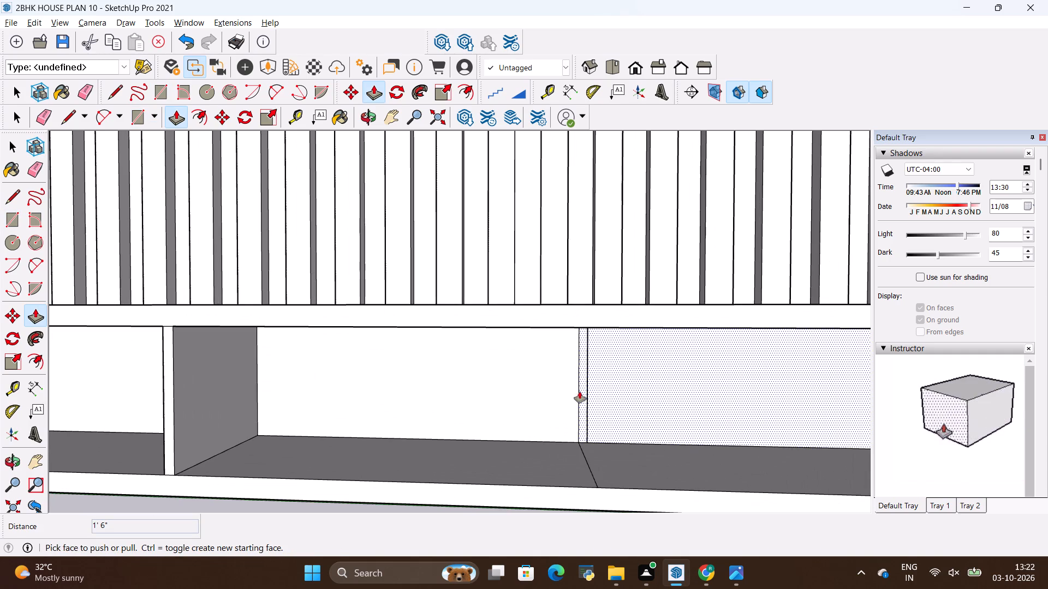
pyautogui.scroll(3, 587, 389)
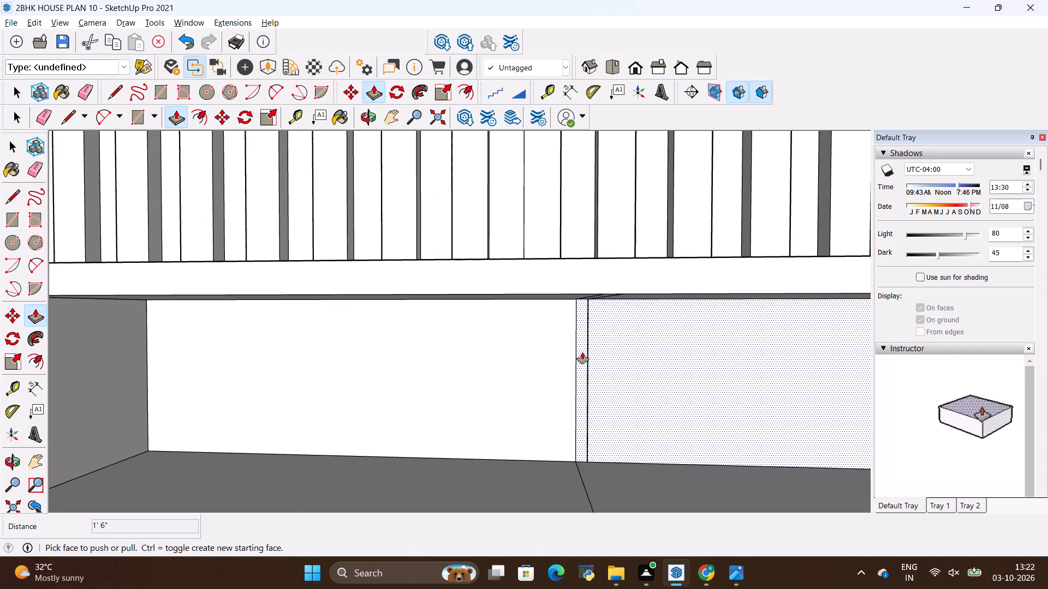
pyautogui.press('r')
pyautogui.click(575, 304)
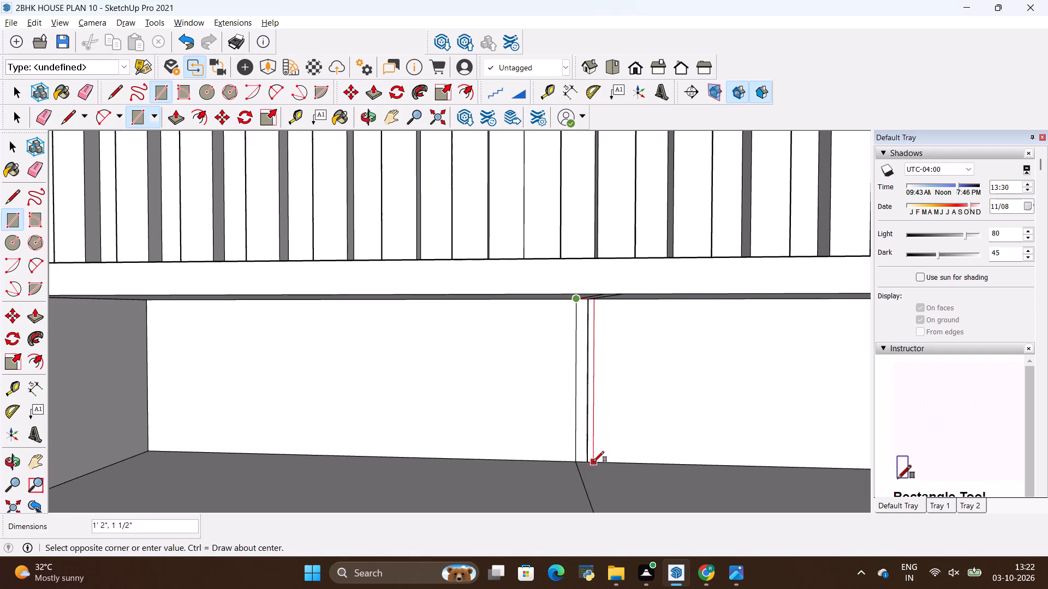
pyautogui.click(587, 464)
pyautogui.press('p')
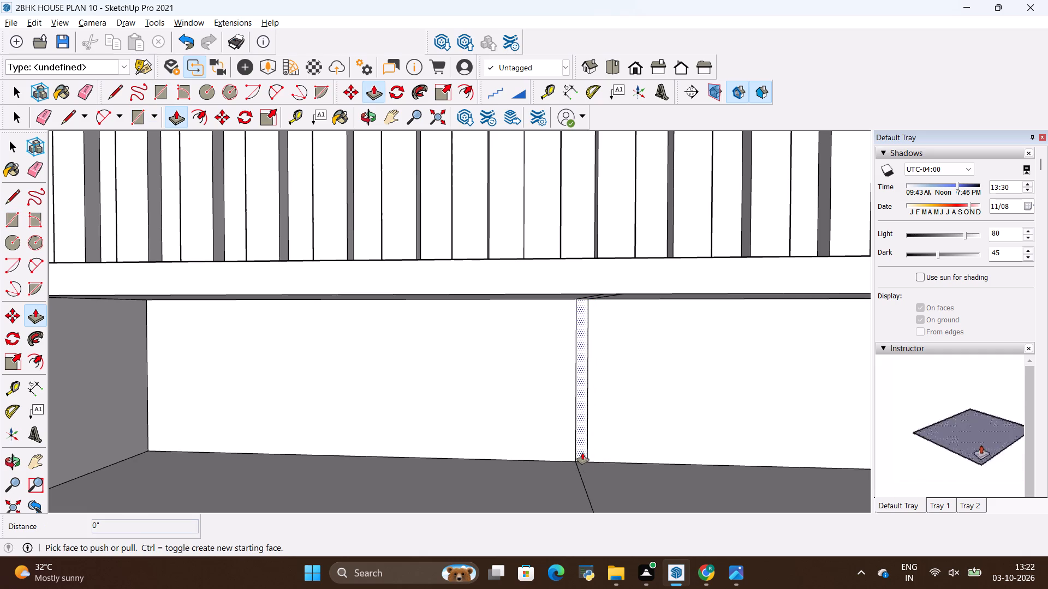
pyautogui.click(581, 444)
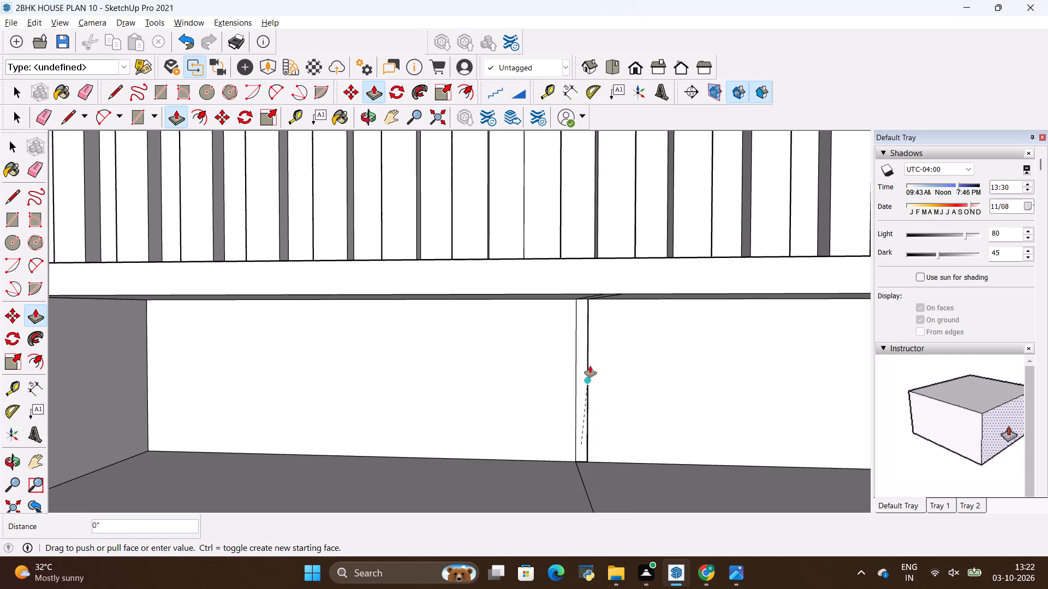
pyautogui.click(599, 276)
# Inspect the divided console and the whole wall unit, and compare them with the TV unit reference image.
pyautogui.scroll(-13, 585, 314)
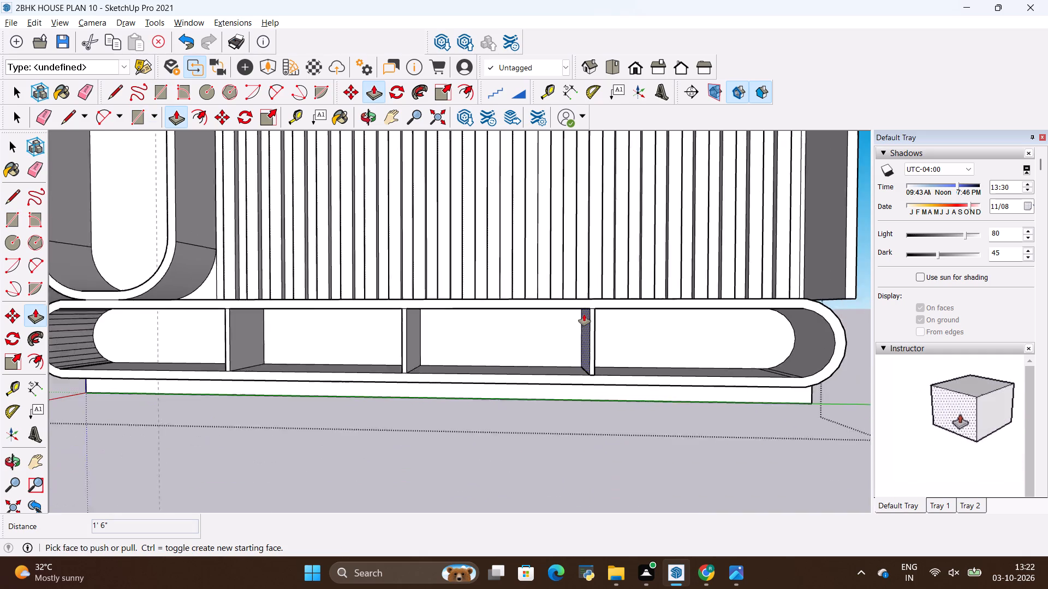
pyautogui.scroll(-2, 584, 314)
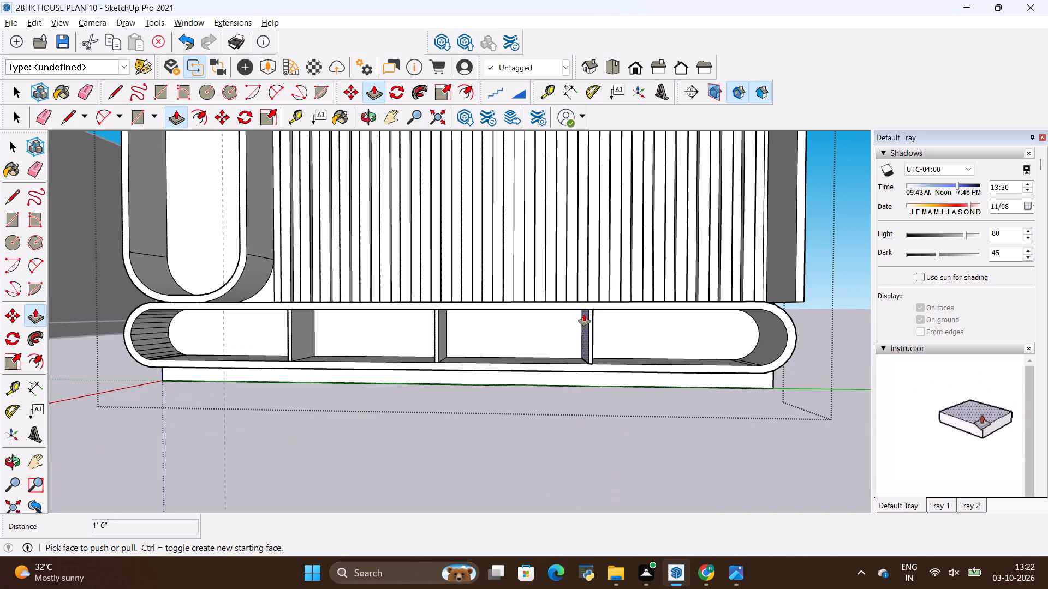
pyautogui.moveTo(584, 316); pyautogui.dragTo(680, 358, button='middle')
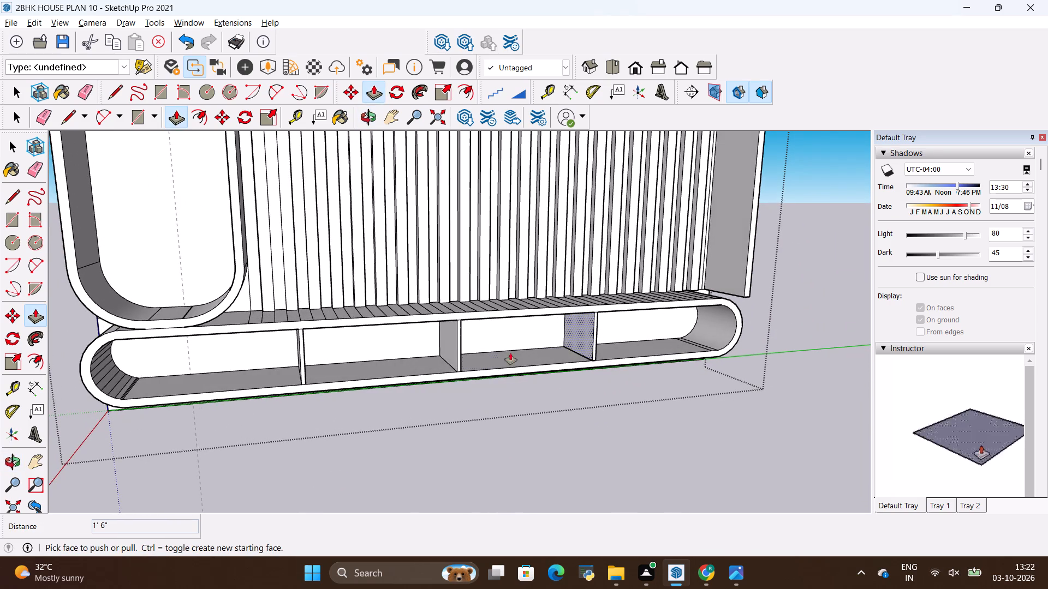
pyautogui.moveTo(425, 352); pyautogui.dragTo(455, 331, button='middle')
pyautogui.hotkey('alt', 'Tab')
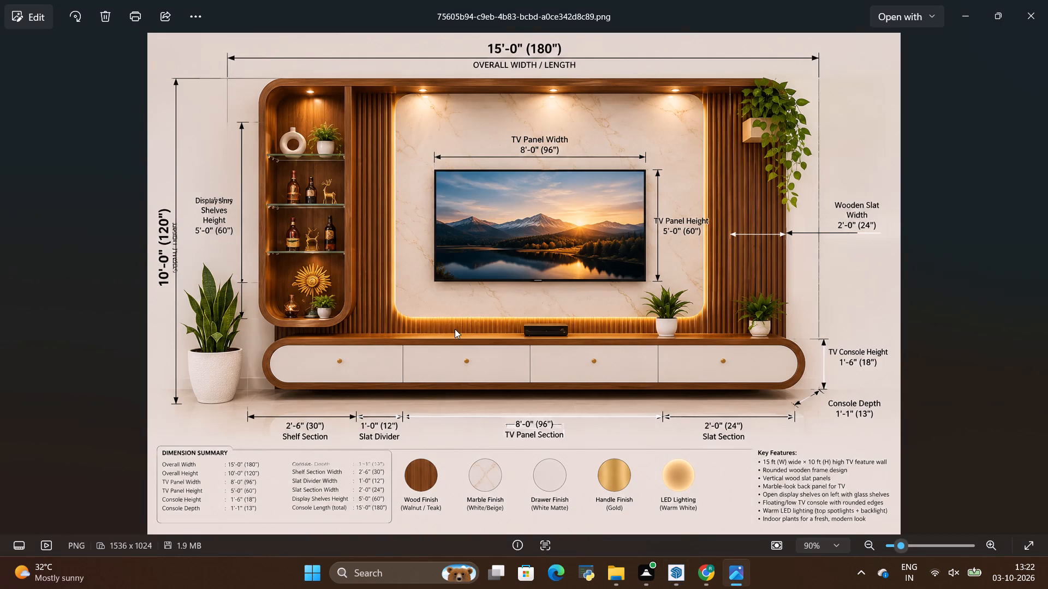
pyautogui.hotkey('alt', 'Tab')
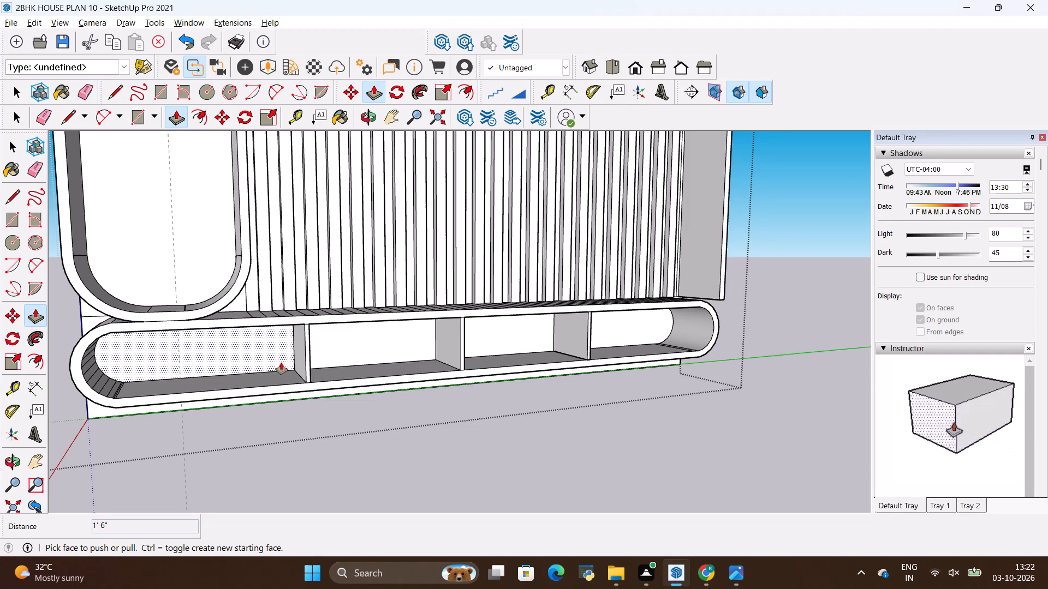
pyautogui.press('p')
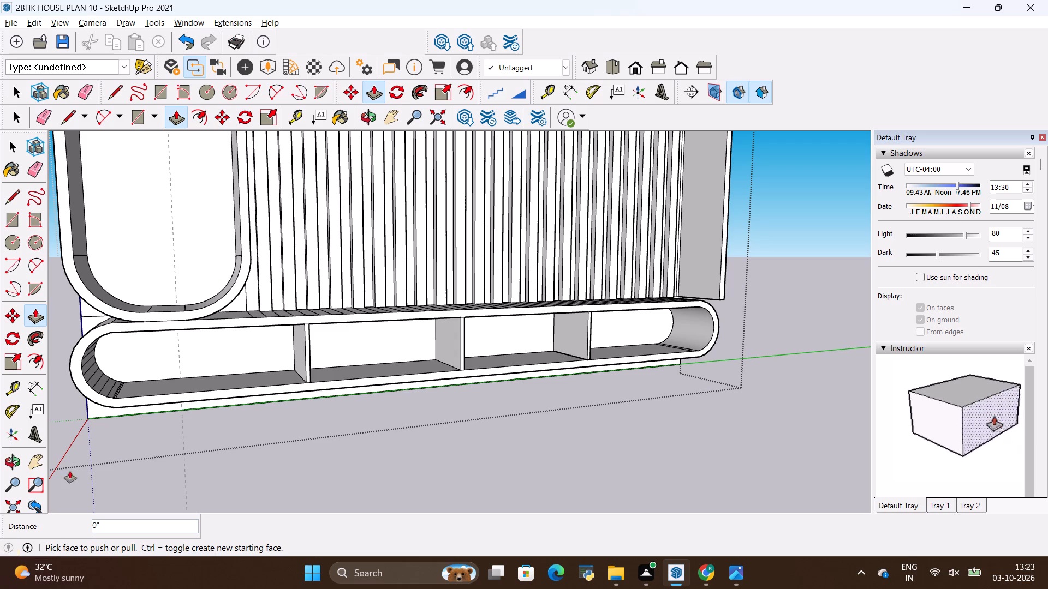
pyautogui.scroll(-8, 416, 402)
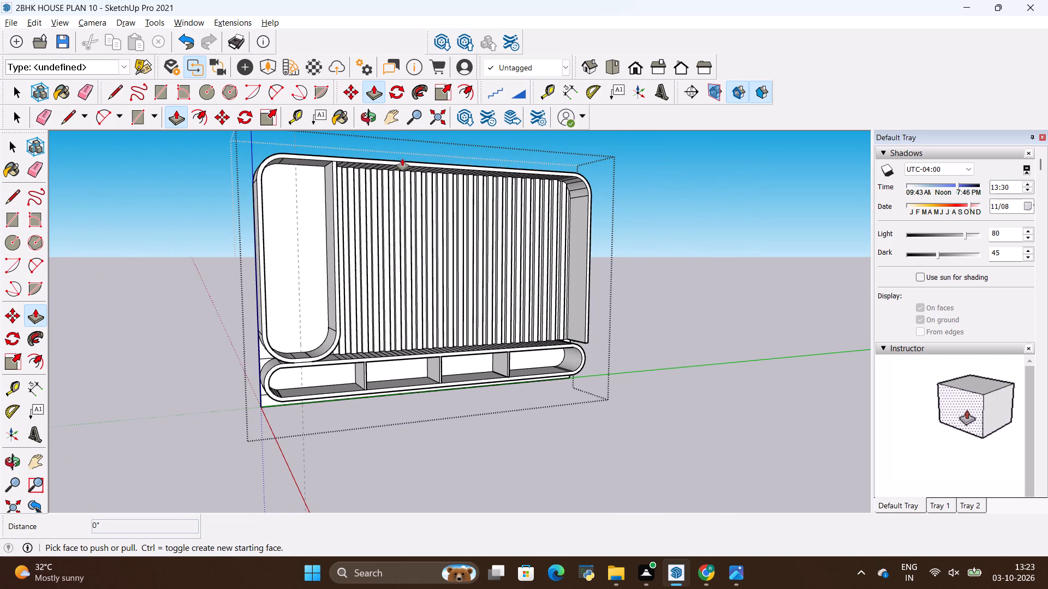
pyautogui.scroll(5, 402, 159)
pyautogui.scroll(-1, 394, 263)
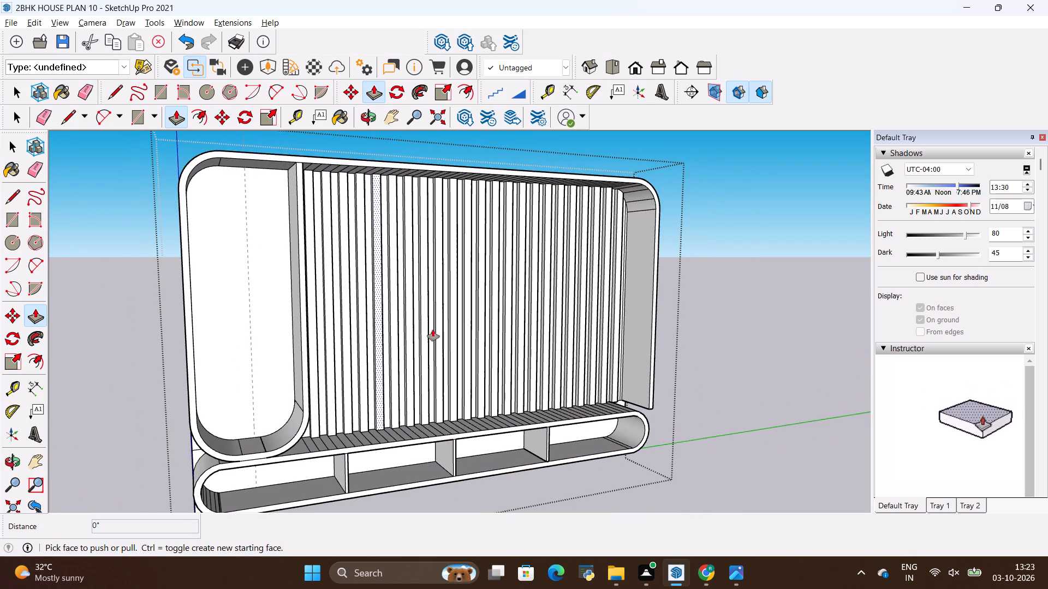
pyautogui.scroll(7, 646, 200)
pyautogui.scroll(-6, 289, 257)
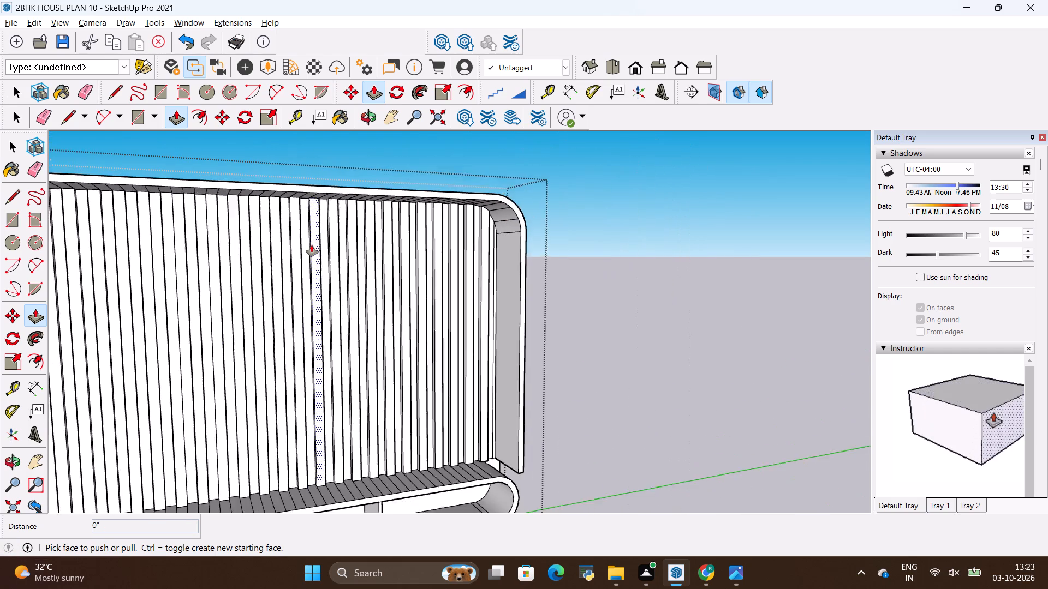
pyautogui.scroll(-2, 312, 245)
pyautogui.scroll(-4, 385, 243)
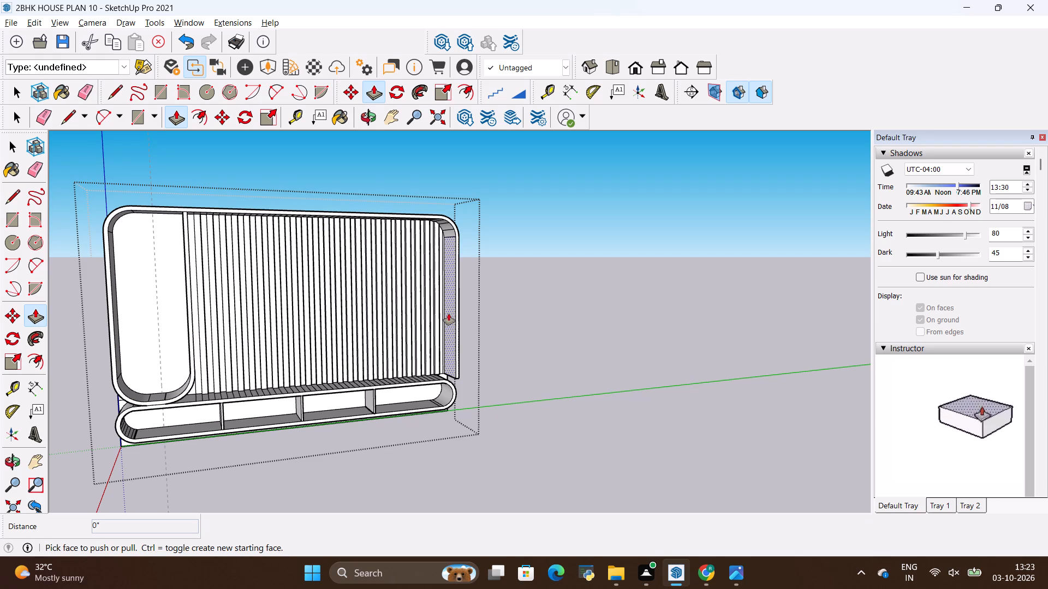
pyautogui.scroll(3, 111, 431)
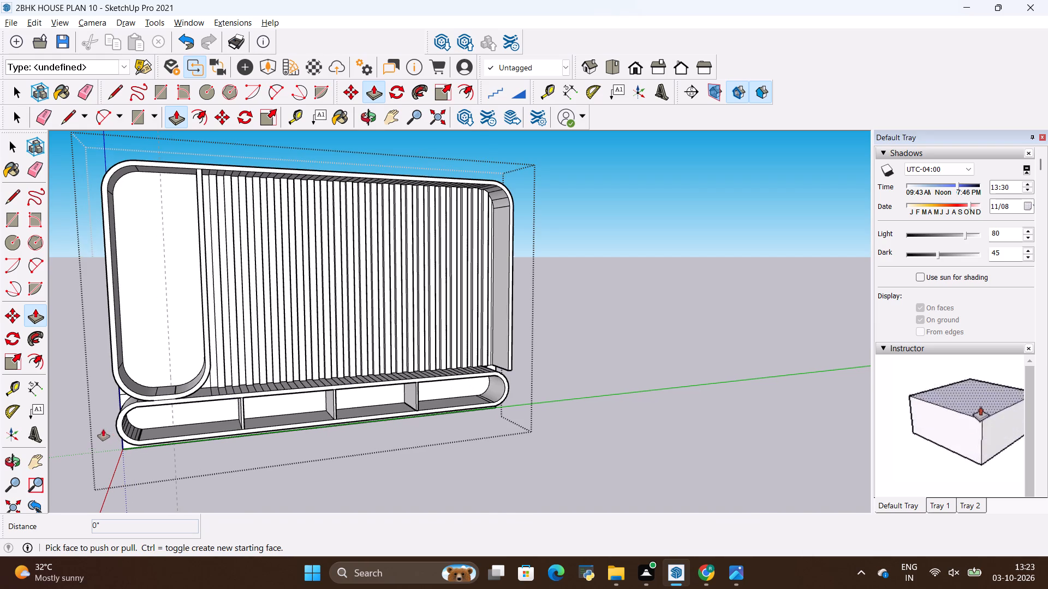
pyautogui.hotkey('alt', 'Tab')
pyautogui.hotkey('alt', 'Tab')
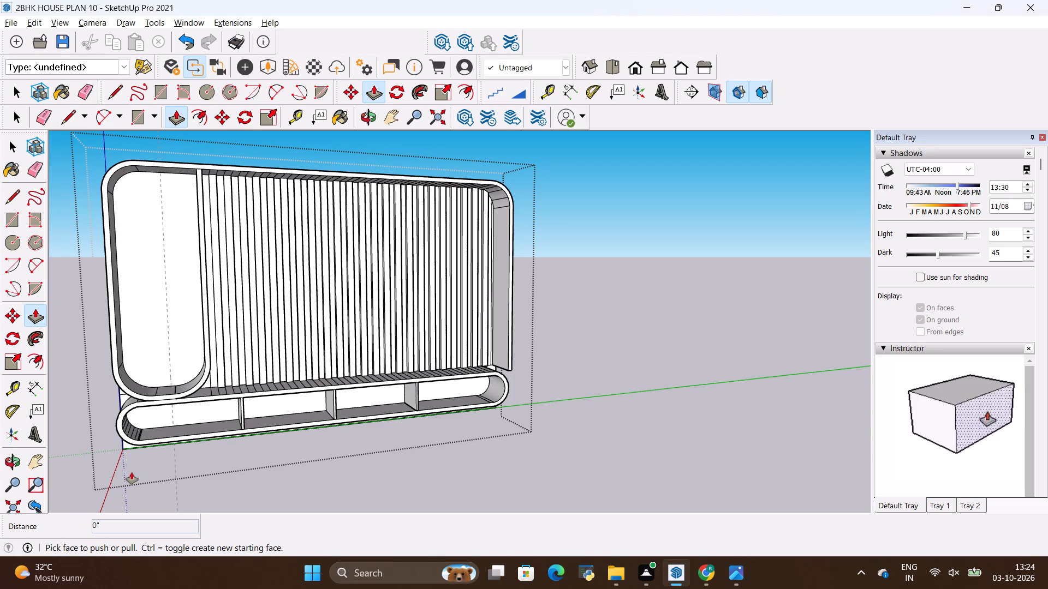
# Pull the back faces of all four console compartments forward 1' 6", flush with the front edges of the dividers.
pyautogui.press('p')
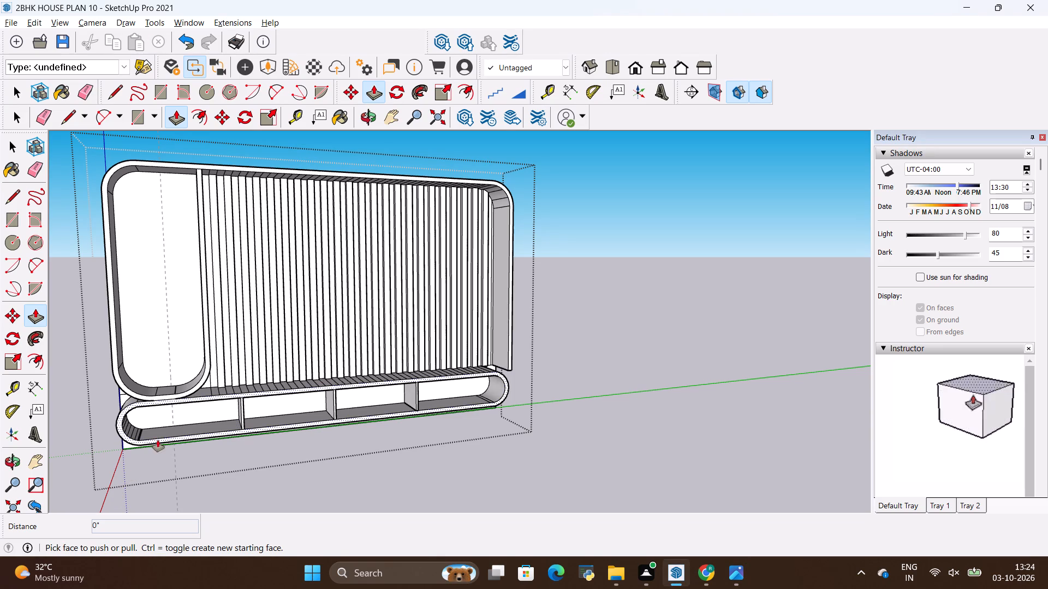
pyautogui.doubleClick(192, 414)
pyautogui.doubleClick(265, 405)
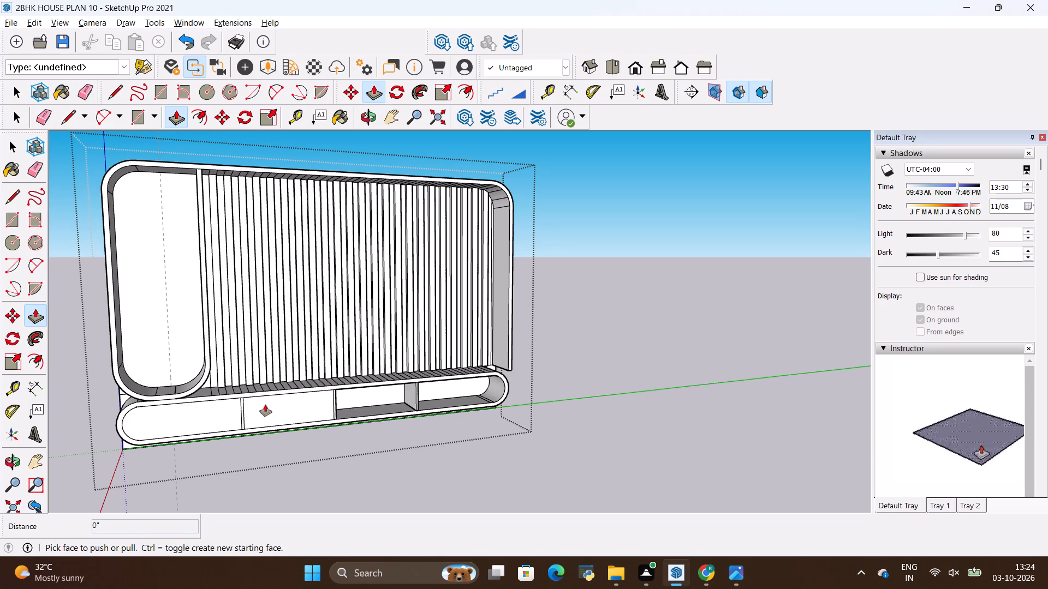
pyautogui.doubleClick(376, 400)
pyautogui.doubleClick(438, 393)
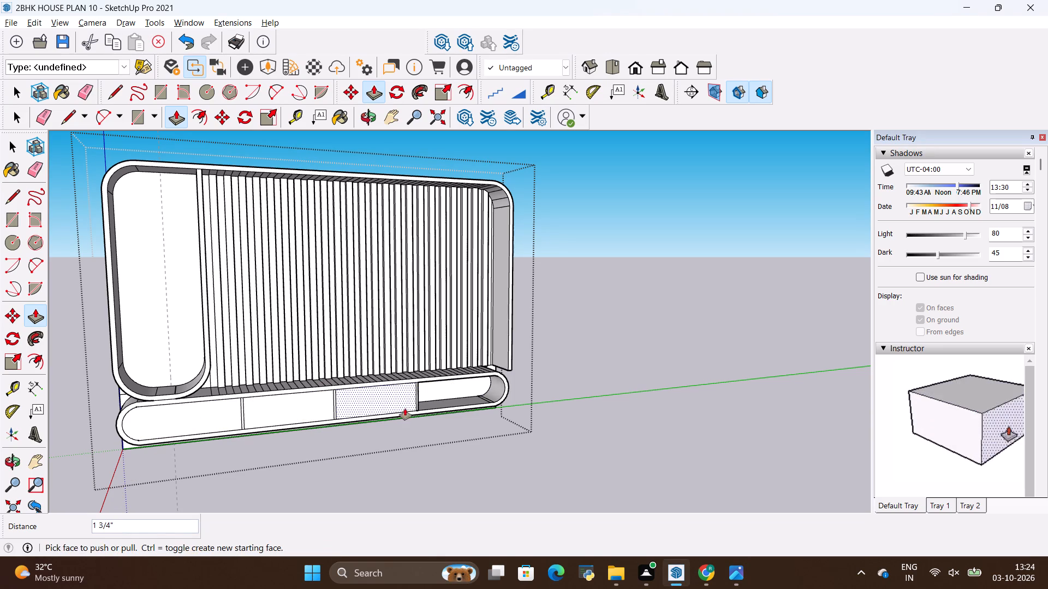
pyautogui.click(448, 384)
pyautogui.click(379, 396)
# Pull the four drawer fronts of the console forward 1" beyond the frame and dividers.
pyautogui.scroll(5, 211, 401)
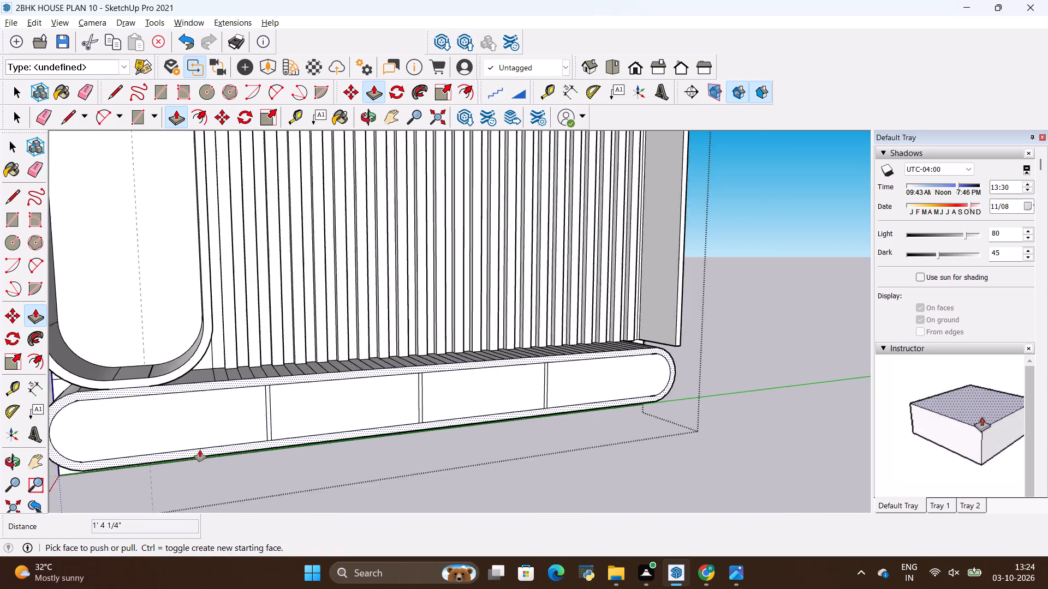
pyautogui.scroll(8, 200, 450)
pyautogui.scroll(-3, 376, 393)
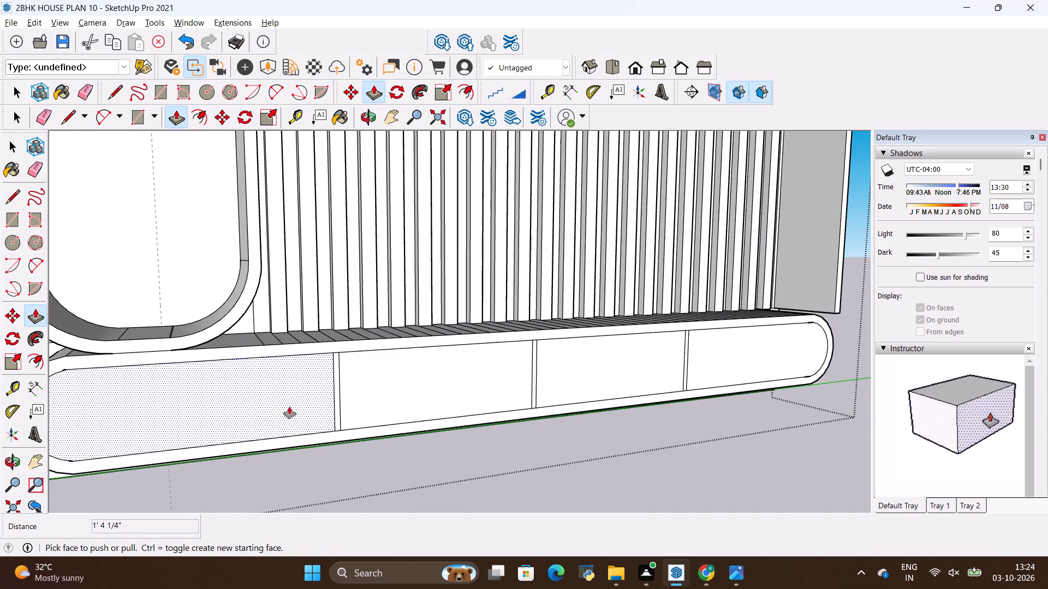
pyautogui.click(265, 413)
pyautogui.press('BackSpace')
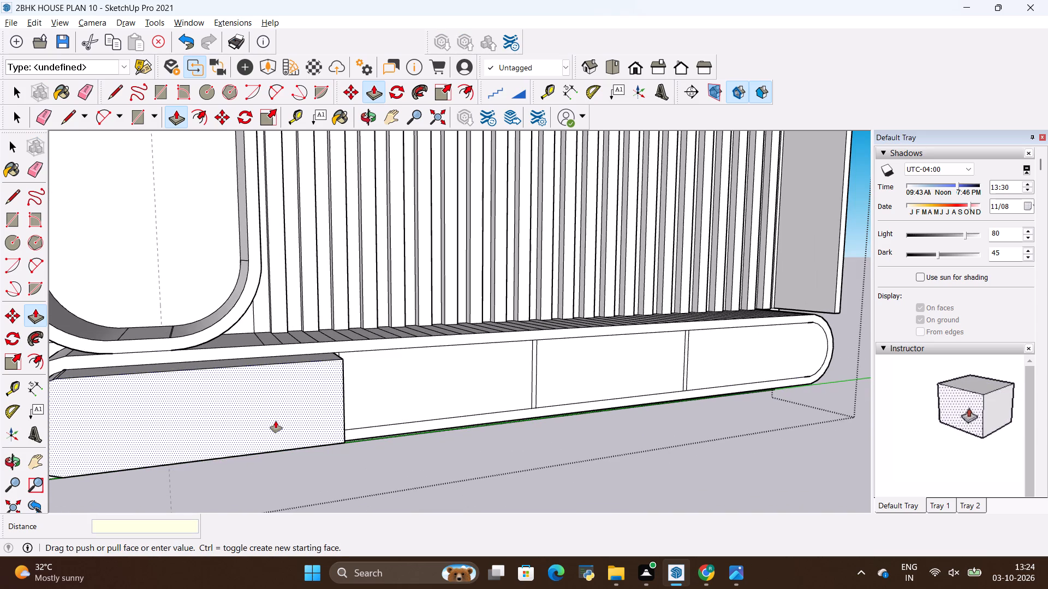
pyautogui.write('1"')
pyautogui.press('Return')
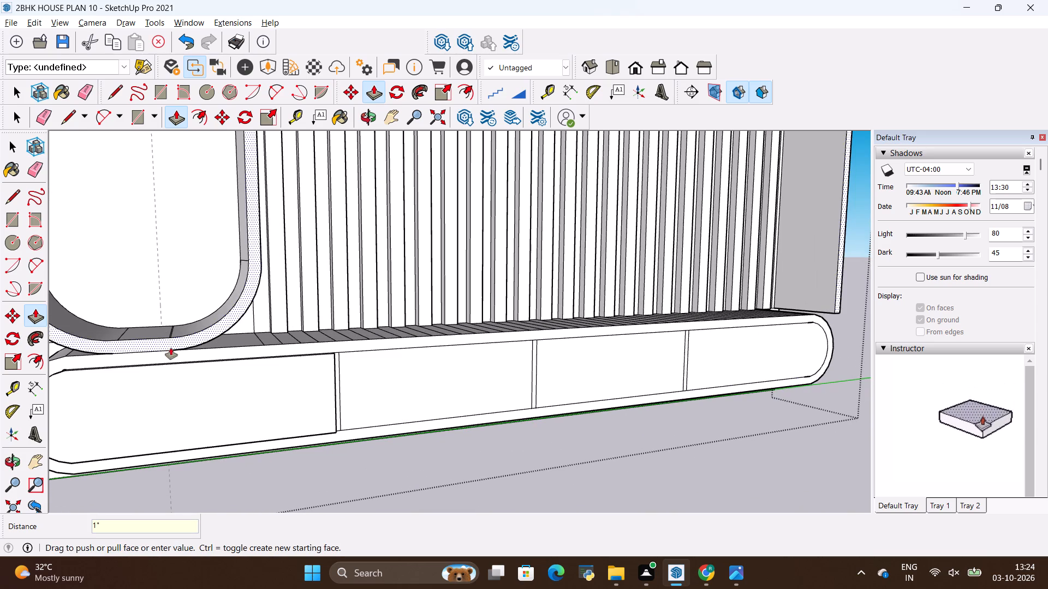
pyautogui.doubleClick(383, 370)
pyautogui.doubleClick(558, 366)
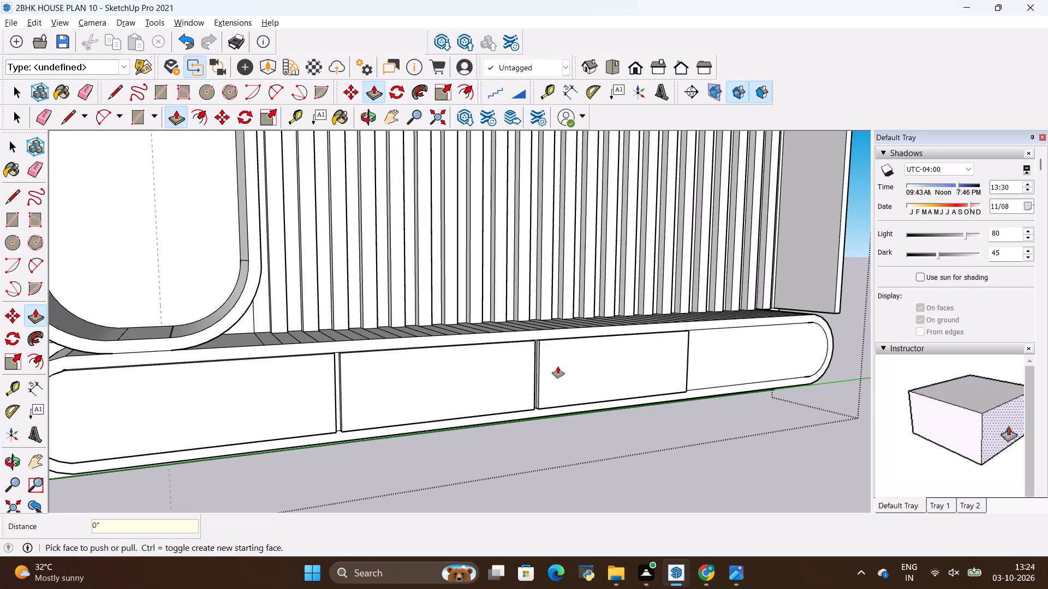
pyautogui.doubleClick(755, 362)
# Examine the finished drawer fronts, the rounded display shelf and the slatted panel from several angles.
pyautogui.scroll(-5, 487, 419)
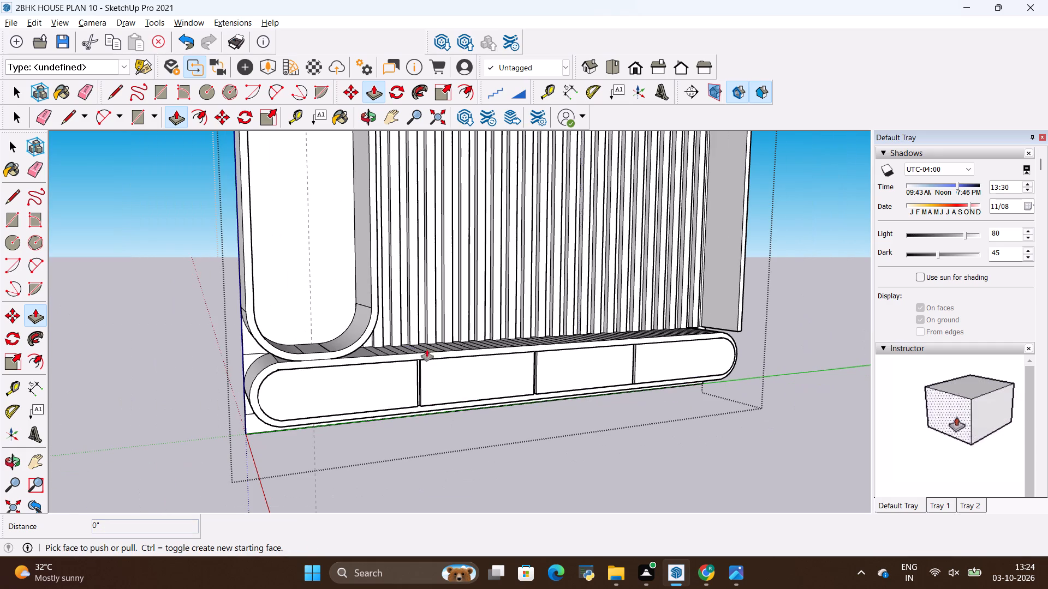
pyautogui.moveTo(367, 377); pyautogui.dragTo(309, 378, button='middle')
pyautogui.scroll(5, 288, 347)
pyautogui.scroll(-8, 320, 384)
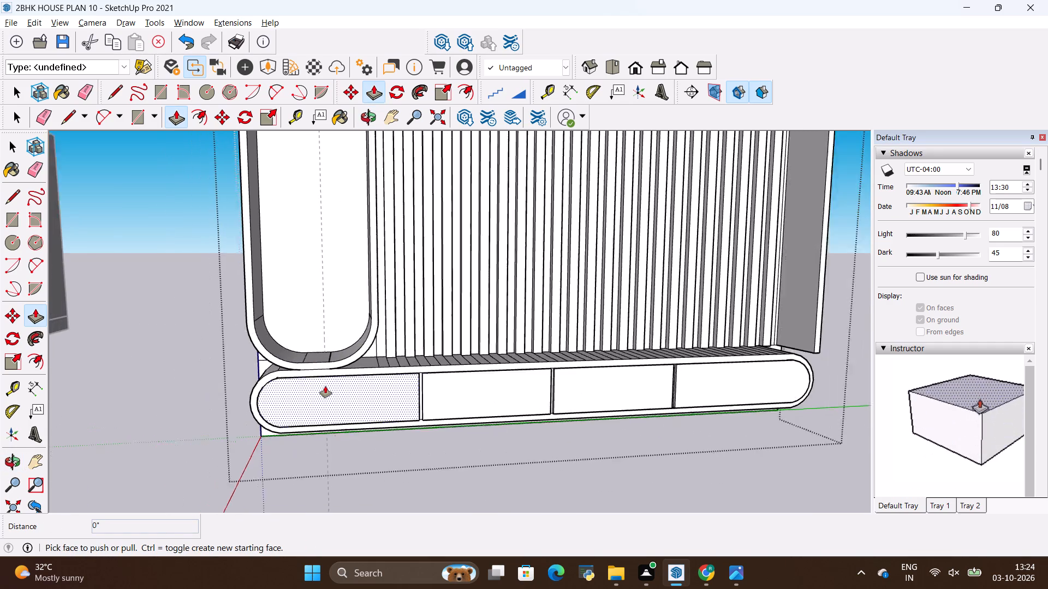
pyautogui.scroll(-9, 325, 386)
pyautogui.scroll(12, 318, 266)
pyautogui.moveTo(329, 329); pyautogui.dragTo(347, 297, button='middle')
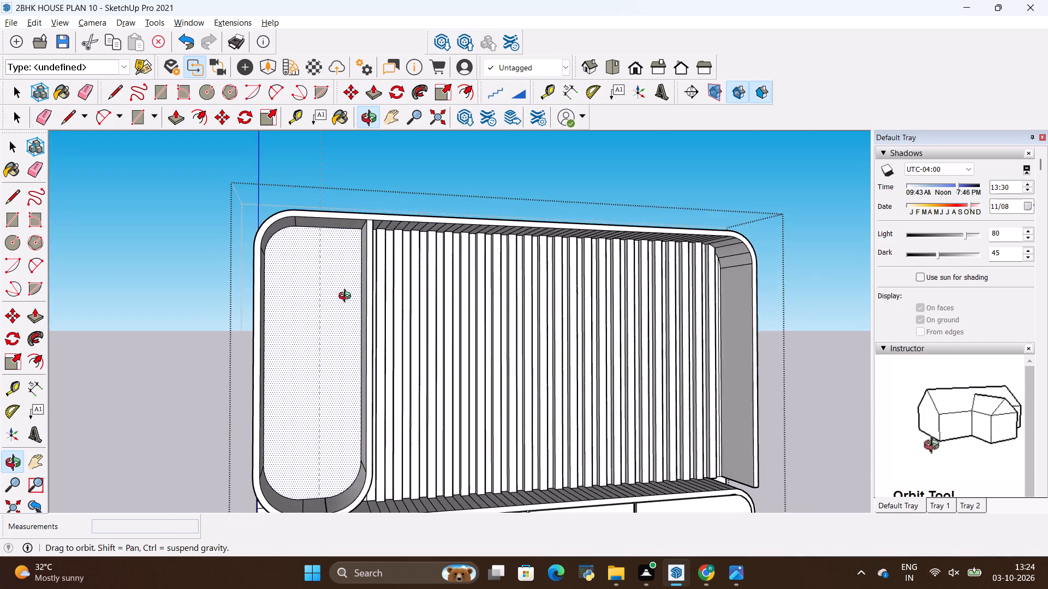
pyautogui.moveTo(347, 297); pyautogui.dragTo(310, 294, button='middle')
pyautogui.scroll(-7, 312, 294)
pyautogui.scroll(9, 291, 456)
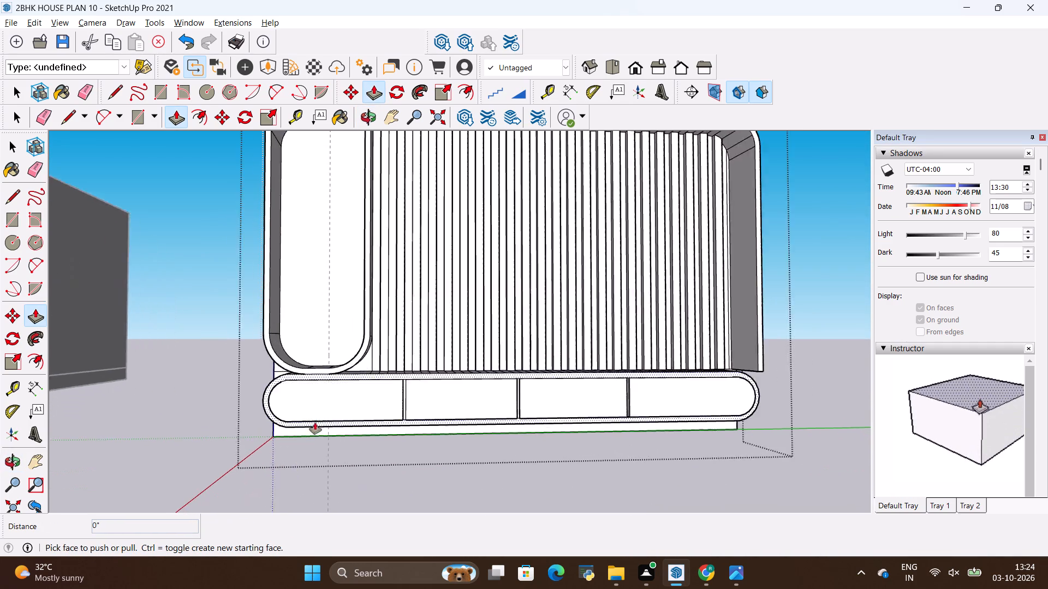
# Examine the console's drawer fronts from several angles and compare them with the drawers and knobs in the TV unit reference image.
pyautogui.scroll(3, 315, 423)
pyautogui.scroll(3, 326, 376)
pyautogui.moveTo(326, 376); pyautogui.dragTo(516, 489, button='middle')
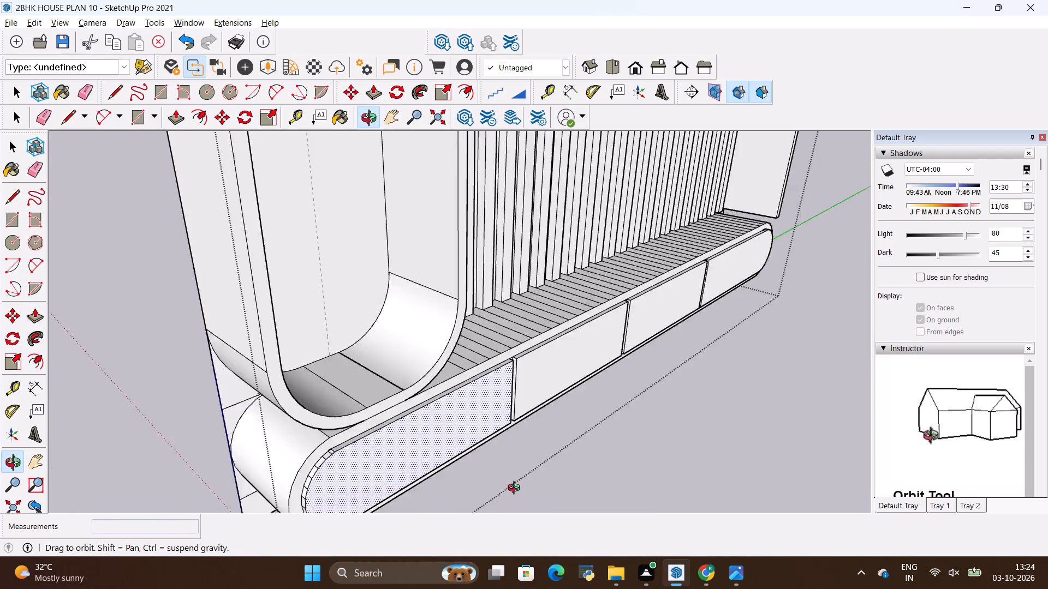
pyautogui.moveTo(516, 489); pyautogui.dragTo(386, 417, button='middle')
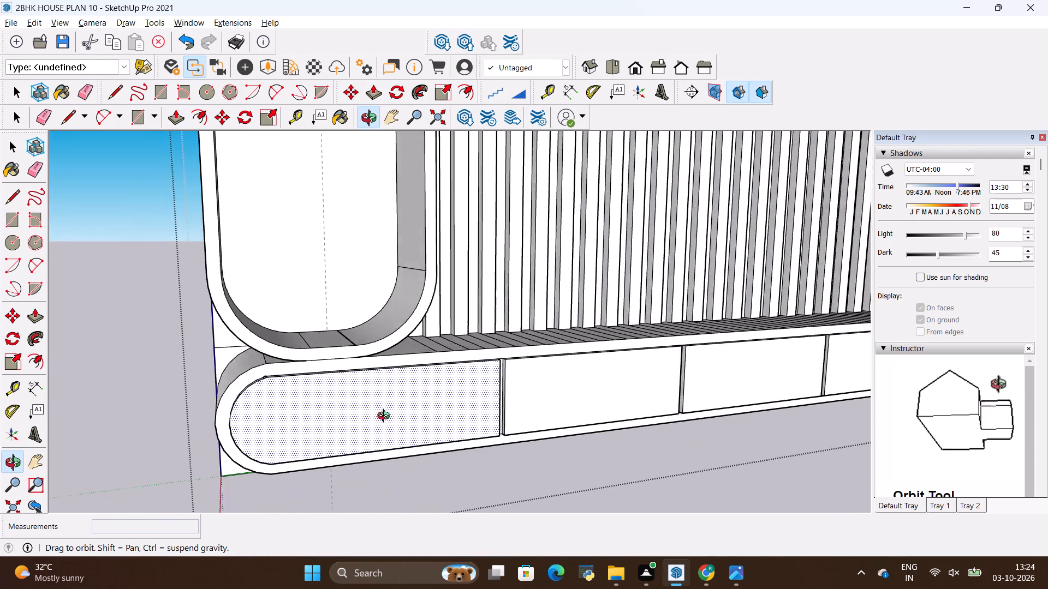
pyautogui.moveTo(386, 417); pyautogui.dragTo(342, 407, button='middle')
pyautogui.scroll(-2, 321, 392)
pyautogui.scroll(2, 352, 389)
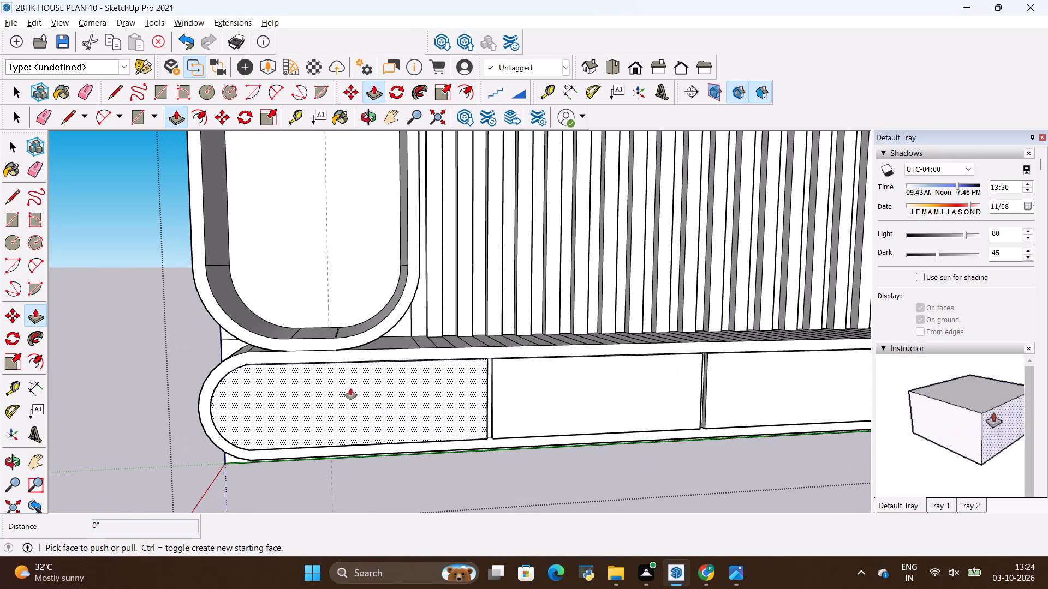
pyautogui.hotkey('alt', 'Tab')
pyautogui.hotkey('alt', 'Tab')
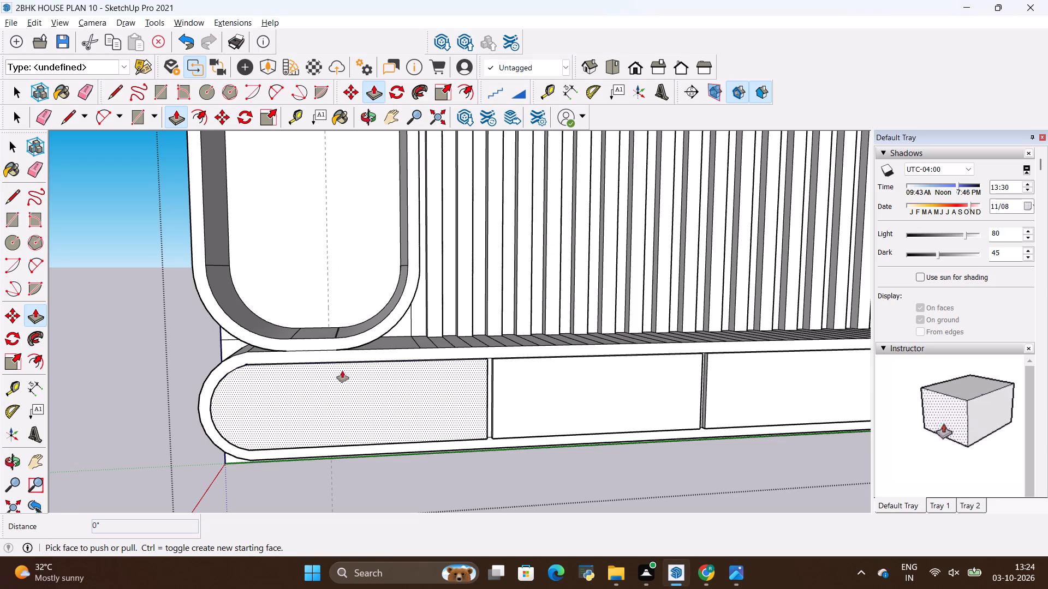
pyautogui.hotkey('alt', 'Tab')
pyautogui.scroll(9, 325, 357)
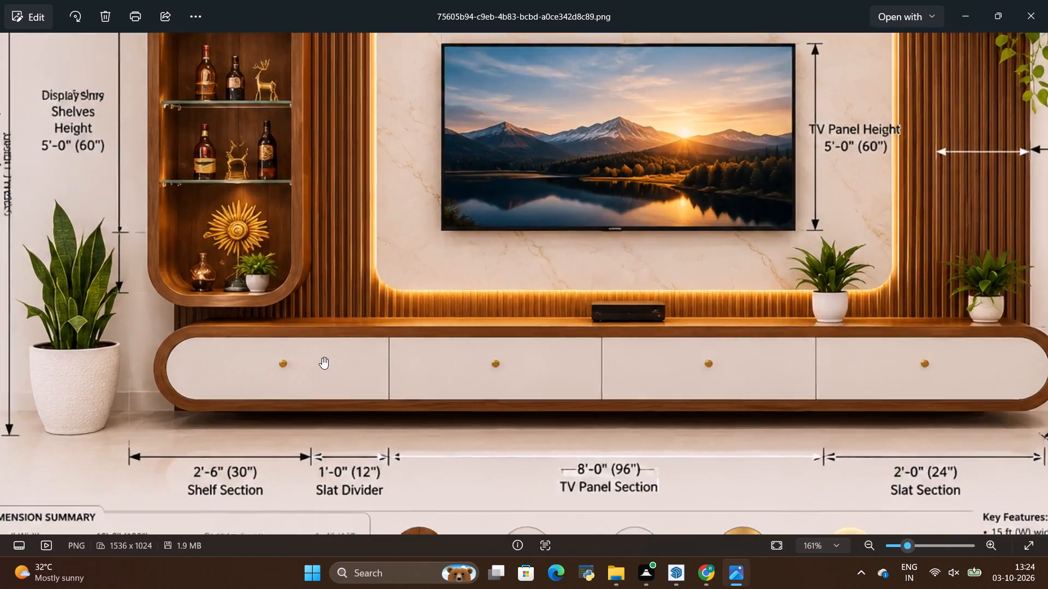
pyautogui.scroll(15, 322, 357)
pyautogui.scroll(-20, 249, 366)
pyautogui.scroll(-5, 249, 366)
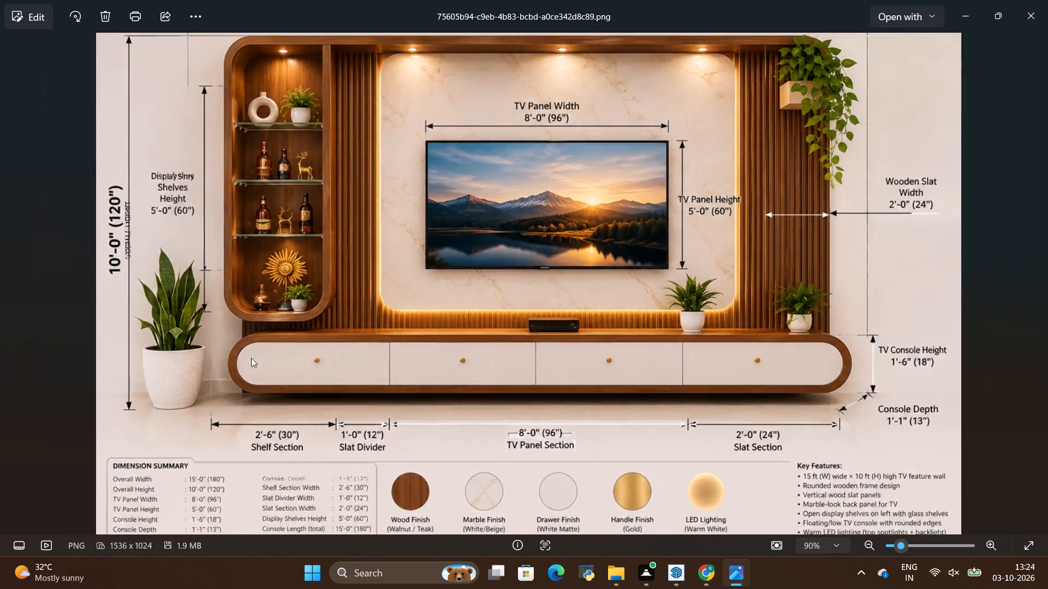
pyautogui.hotkey('alt', 'Tab')
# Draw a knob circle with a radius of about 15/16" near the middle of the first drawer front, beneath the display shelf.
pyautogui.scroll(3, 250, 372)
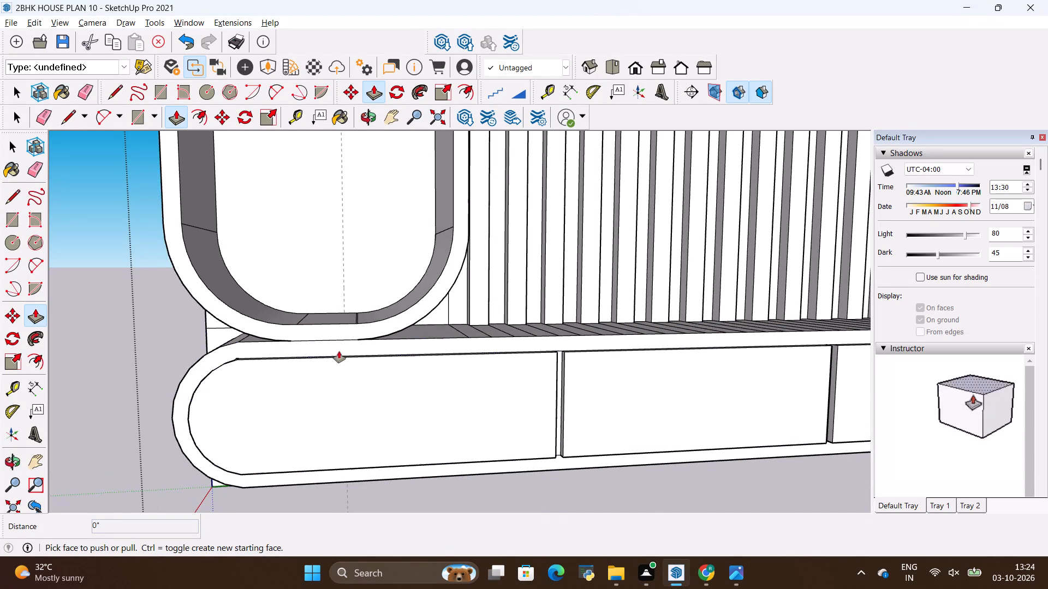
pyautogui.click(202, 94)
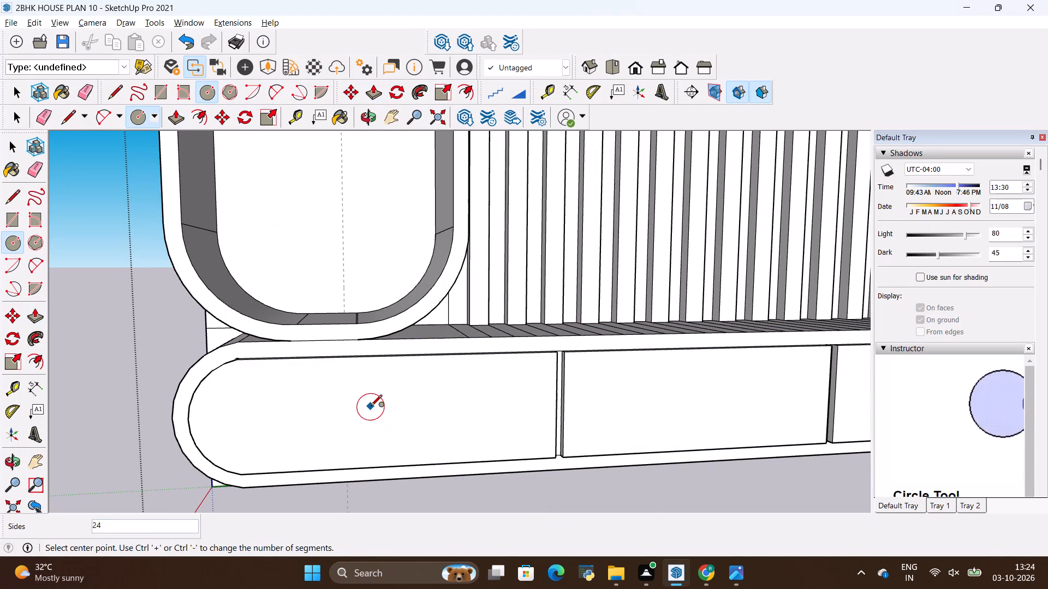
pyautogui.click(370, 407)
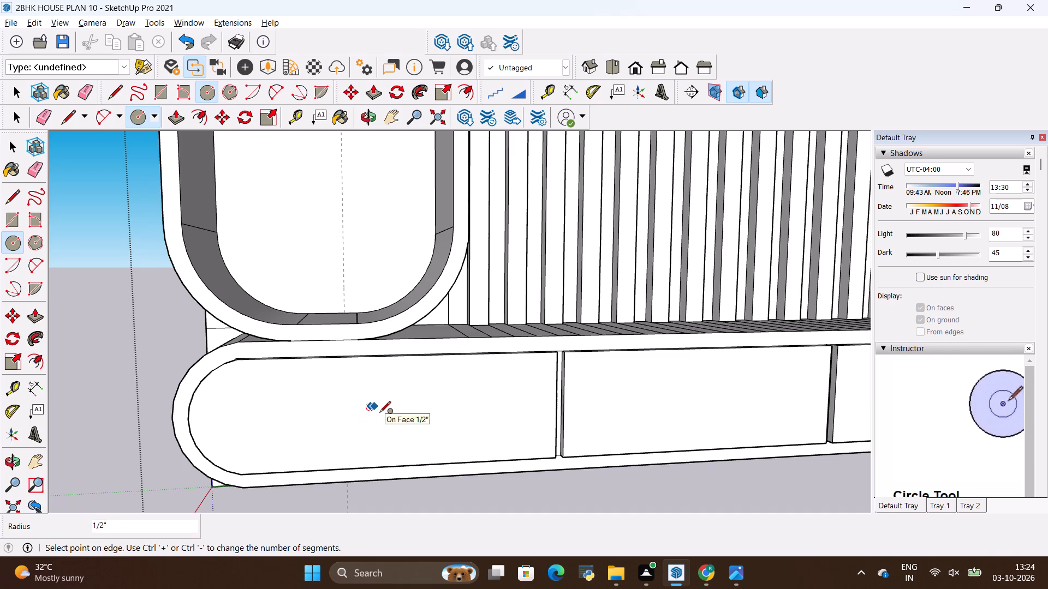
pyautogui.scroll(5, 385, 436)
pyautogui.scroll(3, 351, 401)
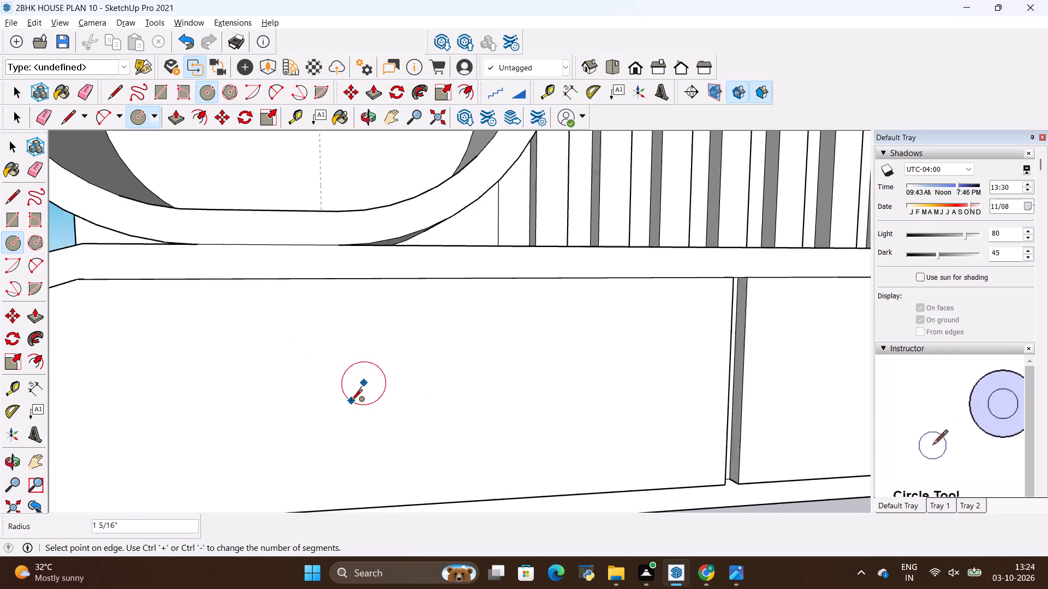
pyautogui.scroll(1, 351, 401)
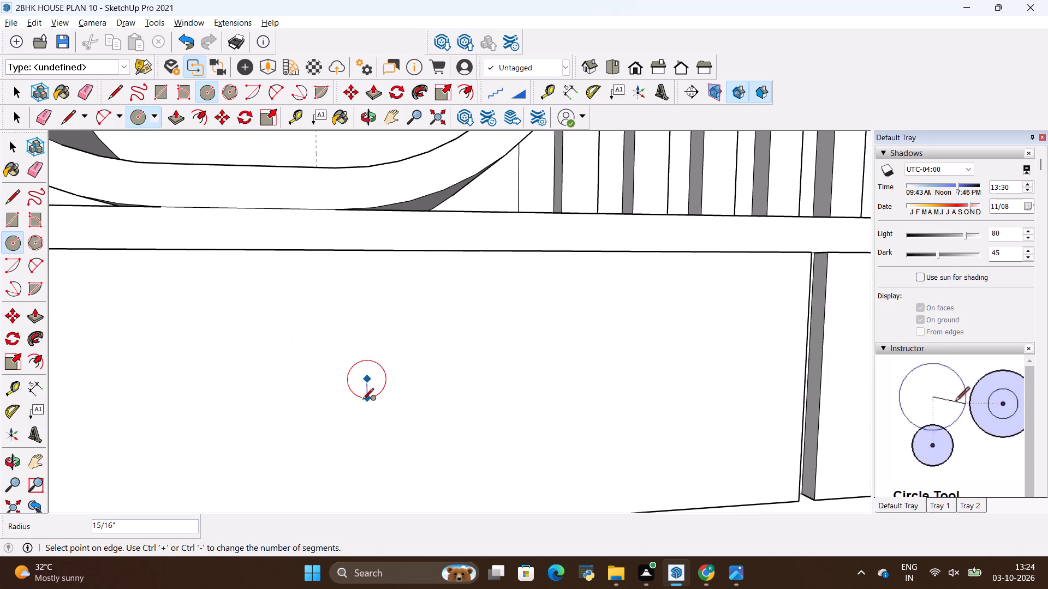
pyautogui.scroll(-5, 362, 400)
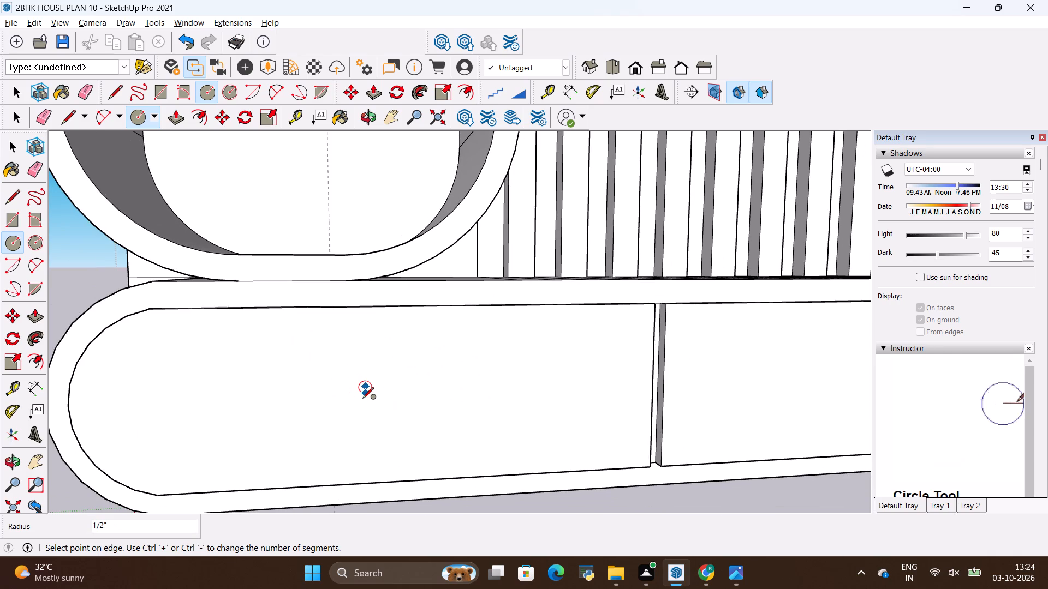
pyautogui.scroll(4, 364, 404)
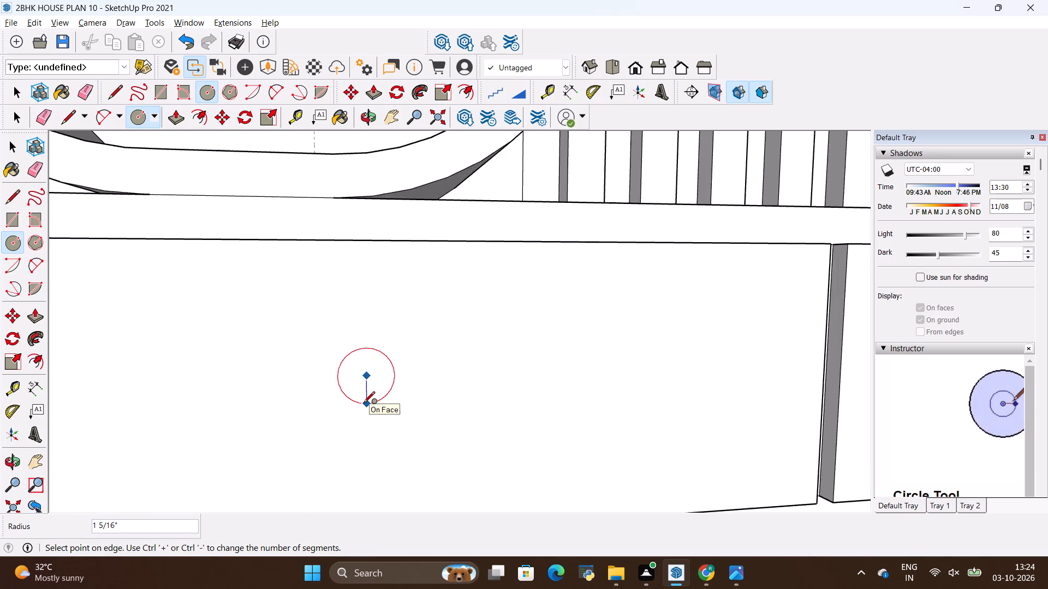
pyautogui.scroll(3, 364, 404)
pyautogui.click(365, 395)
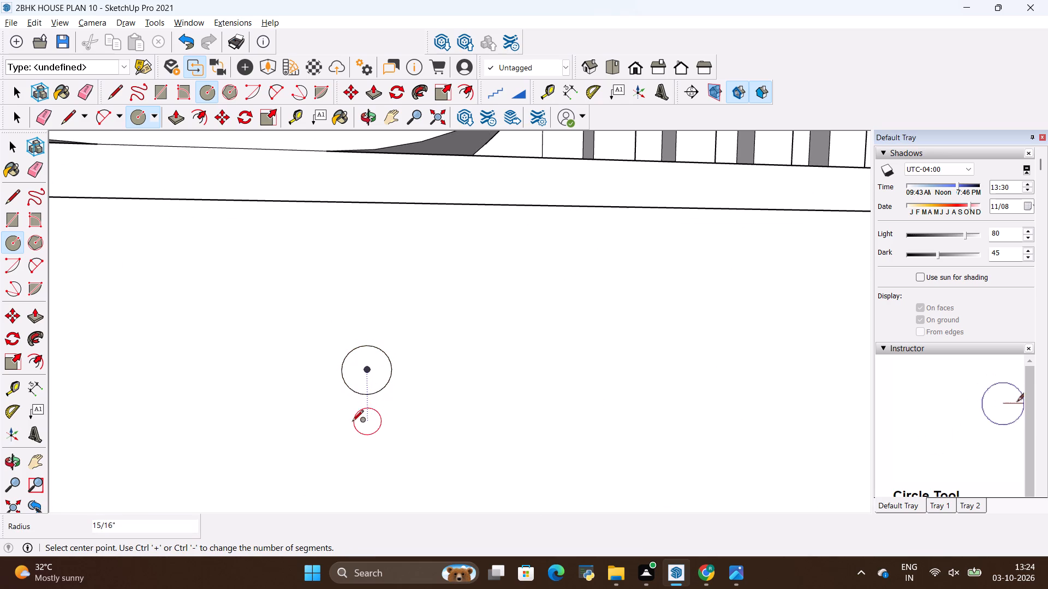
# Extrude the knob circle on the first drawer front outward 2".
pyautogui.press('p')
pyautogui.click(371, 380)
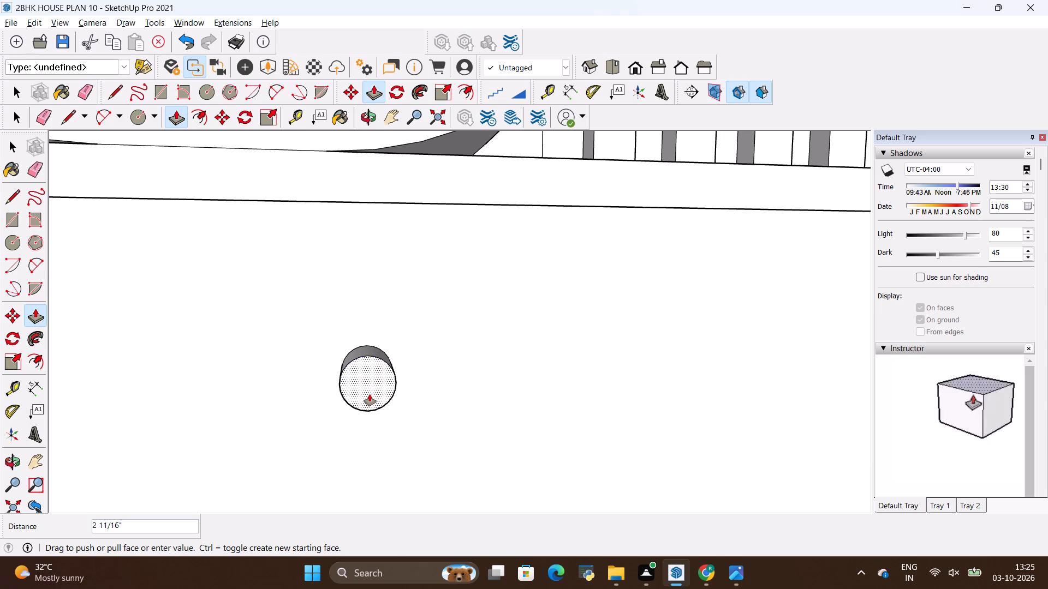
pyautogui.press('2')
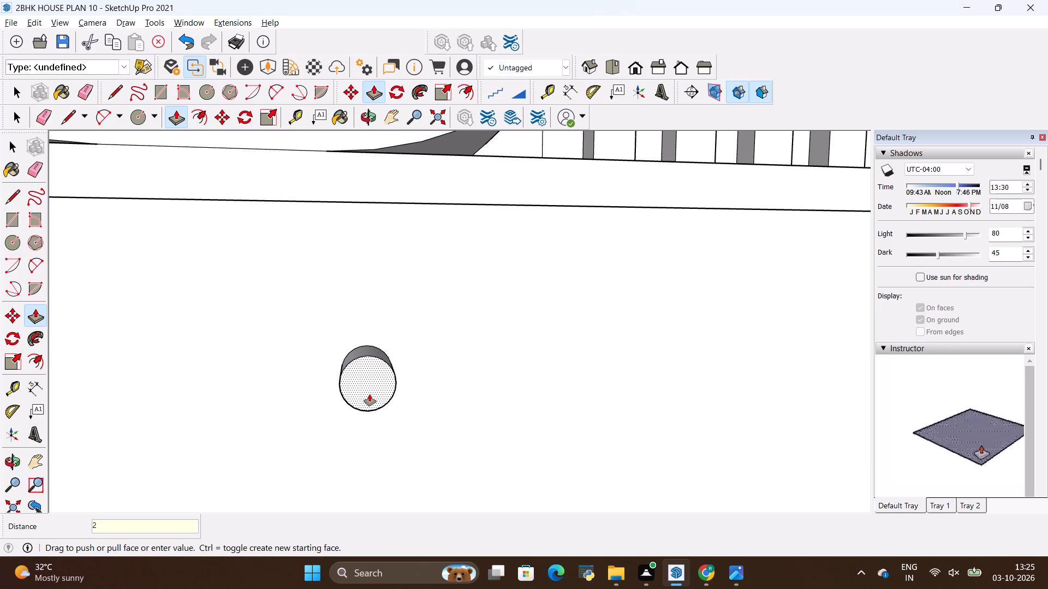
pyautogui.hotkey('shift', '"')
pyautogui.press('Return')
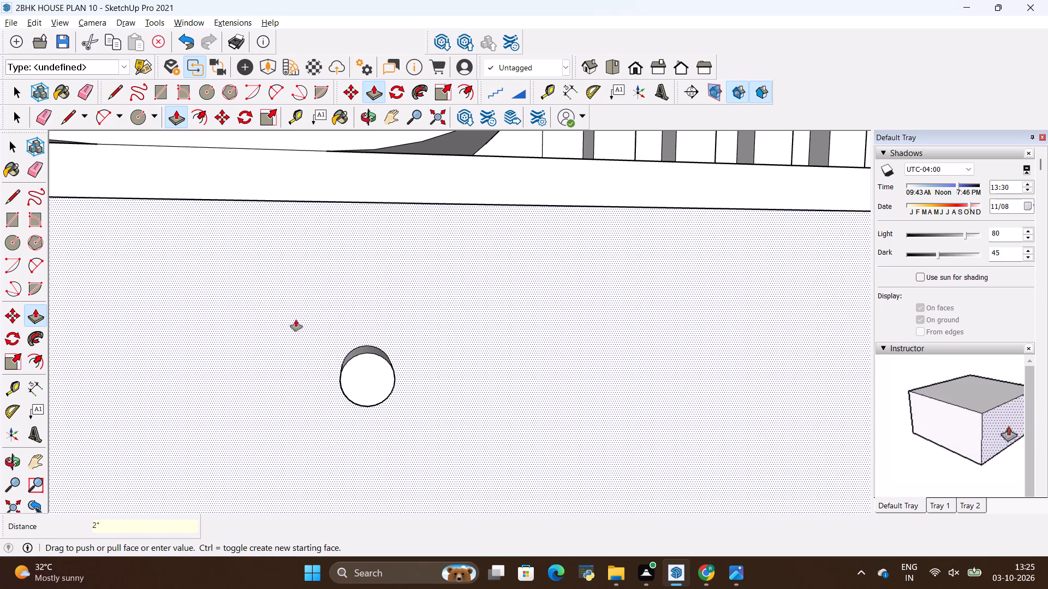
# Examine the cylindrical knob on the first drawer front from the front and the side.
pyautogui.scroll(-12, 300, 327)
pyautogui.moveTo(320, 362); pyautogui.dragTo(569, 311, button='middle')
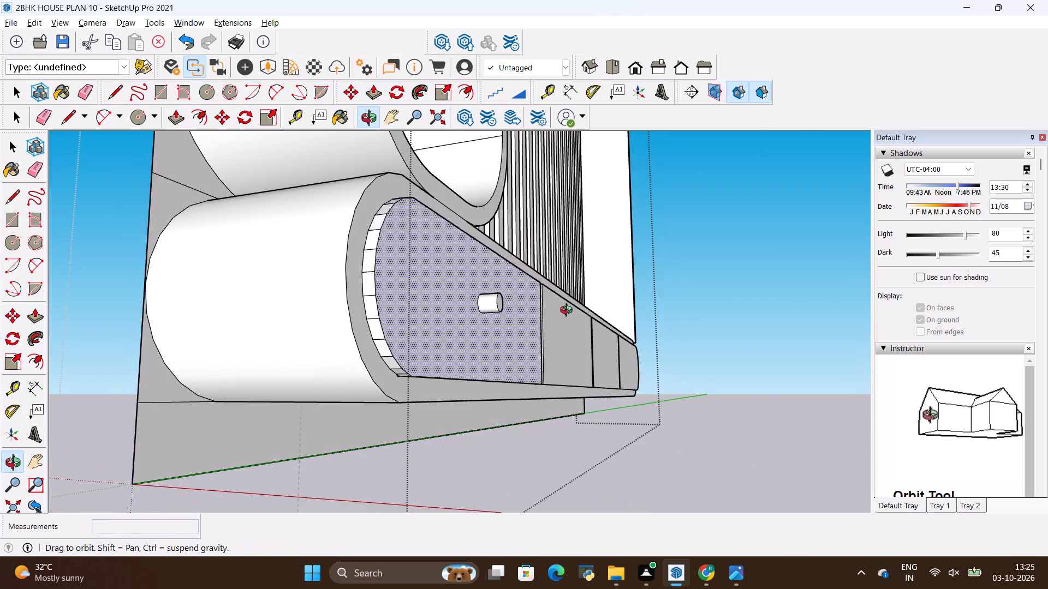
pyautogui.moveTo(569, 311); pyautogui.dragTo(279, 341, button='middle')
pyautogui.scroll(-1, 271, 338)
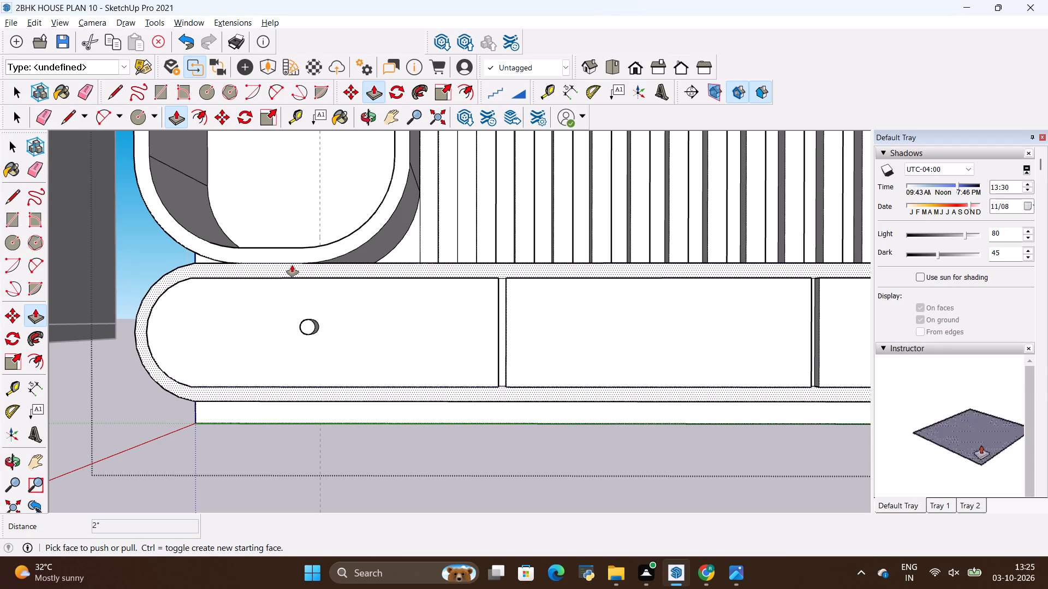
pyautogui.press('space')
pyautogui.click(308, 305)
pyautogui.scroll(6, 325, 310)
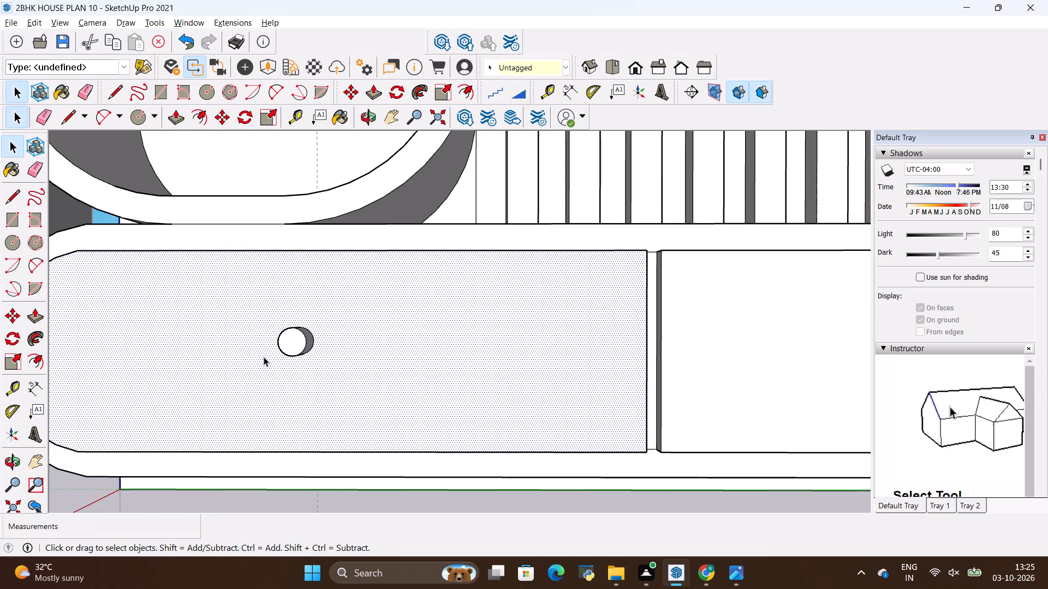
pyautogui.scroll(-5, 260, 359)
pyautogui.moveTo(263, 353); pyautogui.dragTo(476, 388, button='middle')
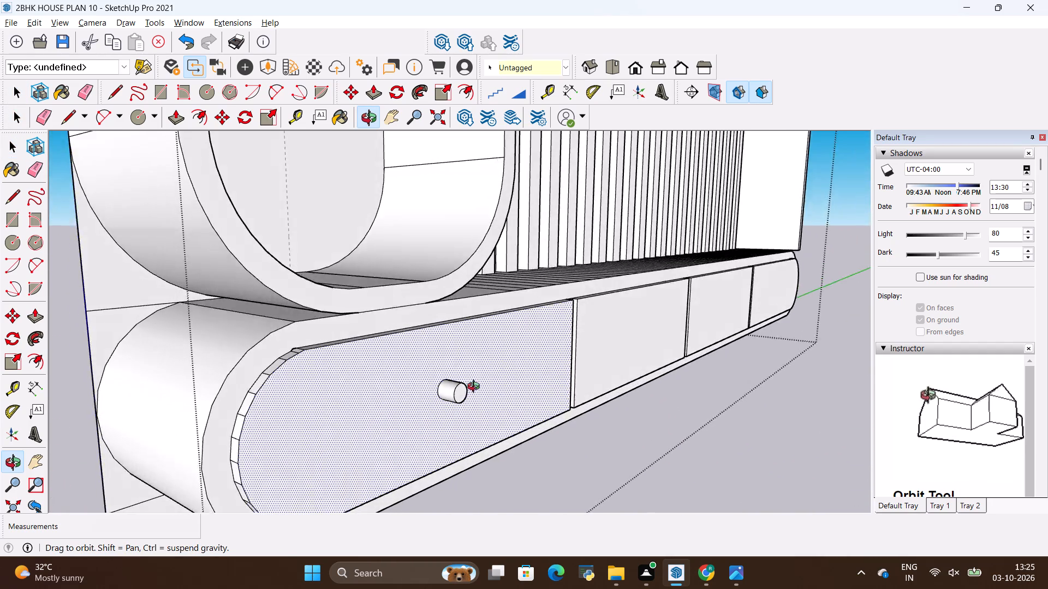
pyautogui.moveTo(476, 388); pyautogui.dragTo(478, 362, button='middle')
pyautogui.moveTo(465, 349); pyautogui.dragTo(380, 335, button='middle')
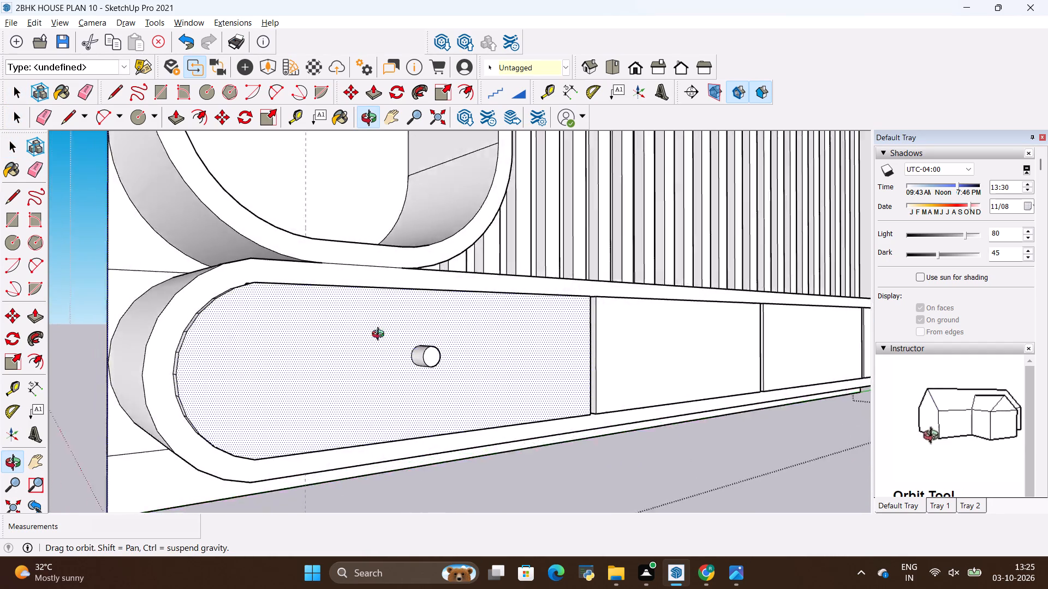
pyautogui.moveTo(380, 335); pyautogui.dragTo(219, 312, button='middle')
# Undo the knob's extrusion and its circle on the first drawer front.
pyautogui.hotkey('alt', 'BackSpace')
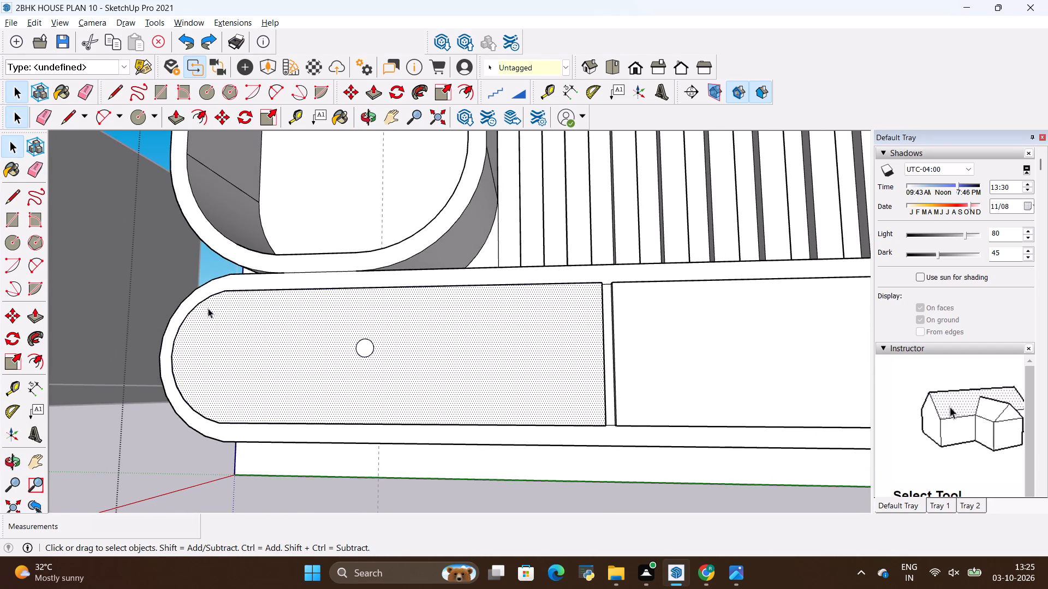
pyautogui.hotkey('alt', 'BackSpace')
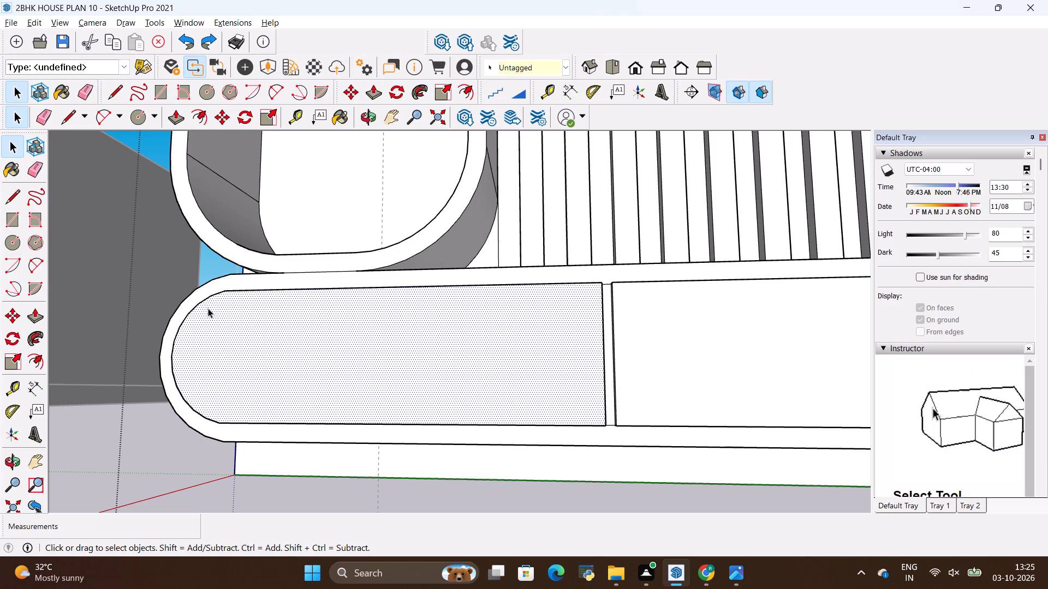
# Measure the inner height of the rounded display shelf from its top inner edge to its bottom inner edge.
pyautogui.scroll(-8, 157, 335)
pyautogui.moveTo(236, 328); pyautogui.dragTo(293, 418, button='middle')
pyautogui.scroll(-5, 291, 410)
pyautogui.scroll(8, 179, 160)
pyautogui.moveTo(206, 303); pyautogui.dragTo(206, 302, button='middle')
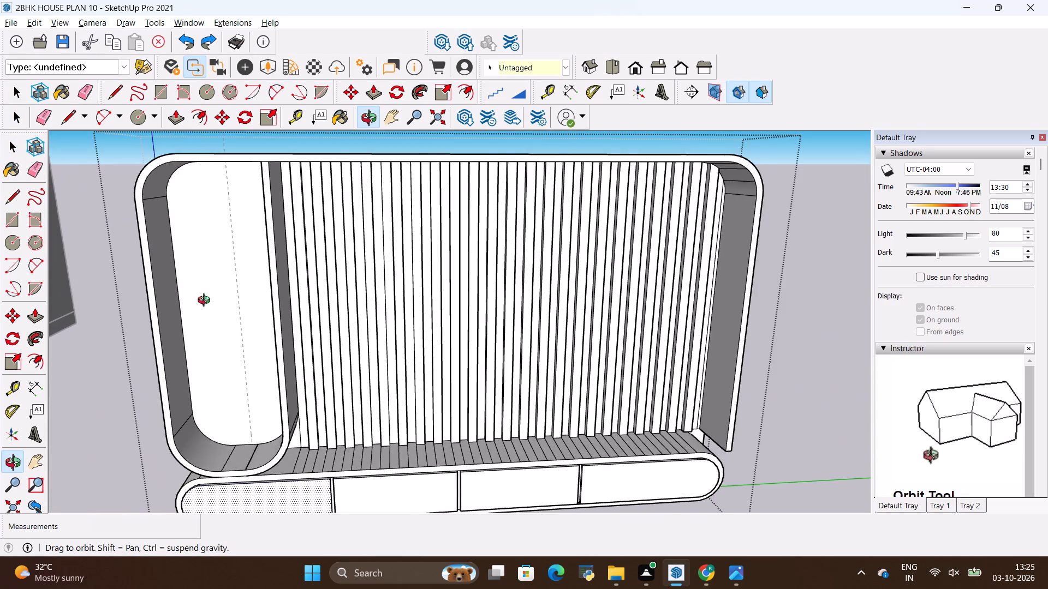
pyautogui.moveTo(206, 302); pyautogui.dragTo(261, 236, button='middle')
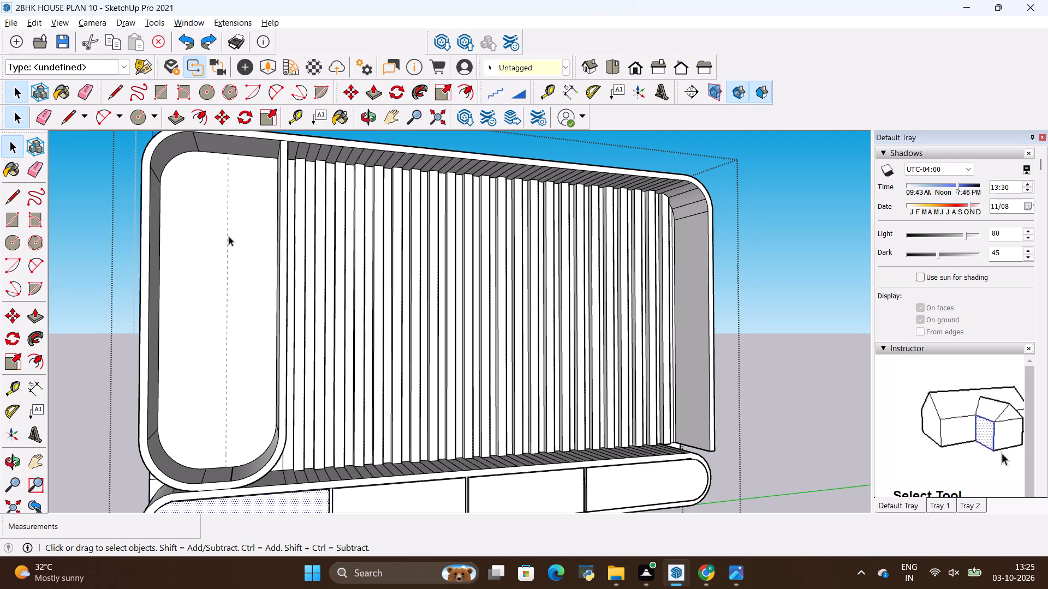
pyautogui.press('t')
pyautogui.click(233, 153)
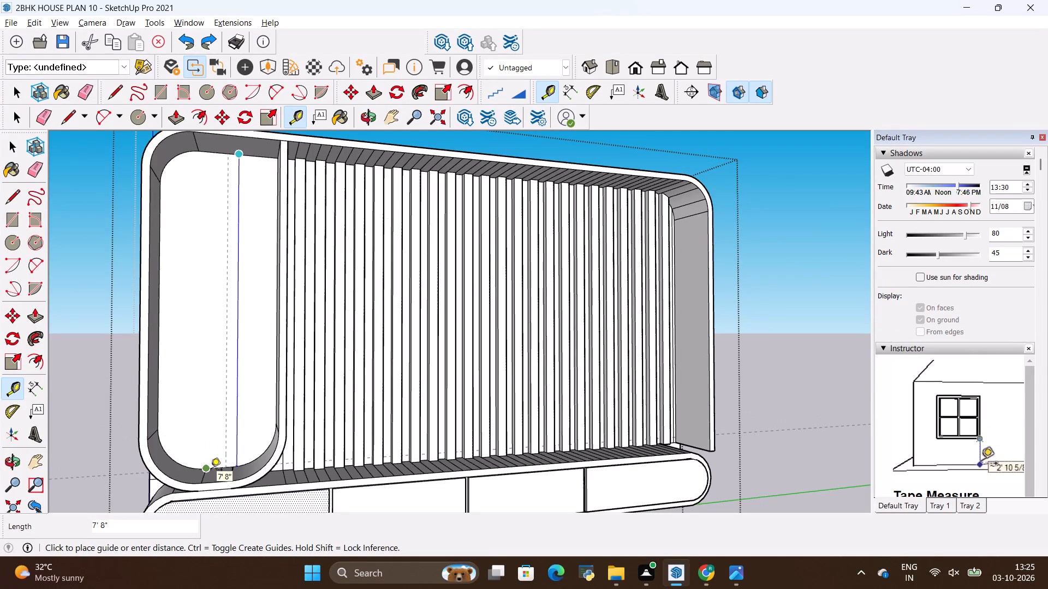
pyautogui.press('Escape')
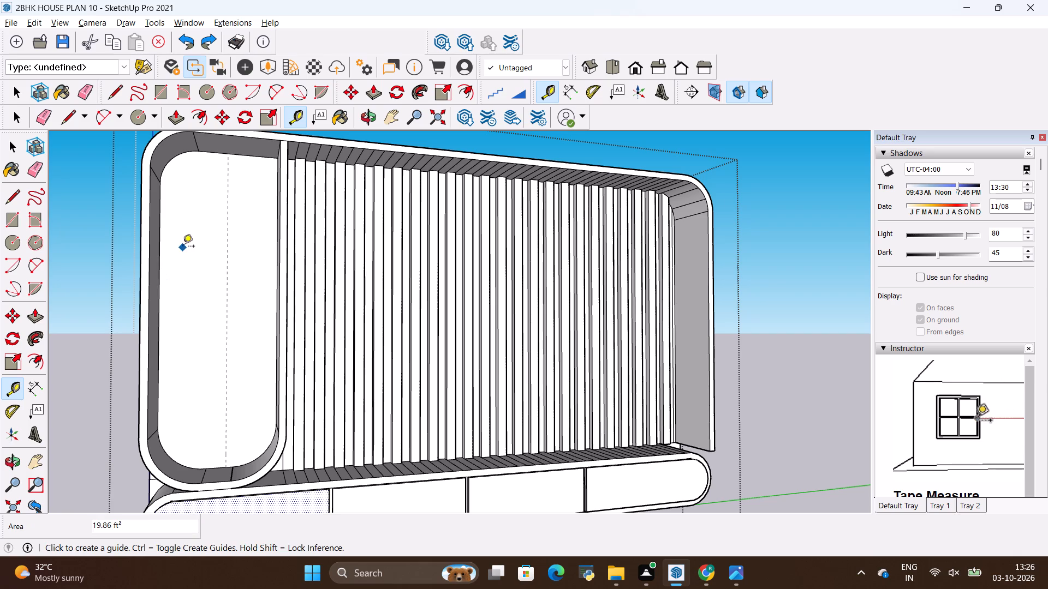
# Place a horizontal guide 23.25" below the top inner edge of the display shelf.
pyautogui.moveTo(226, 215); pyautogui.dragTo(228, 226, button='middle')
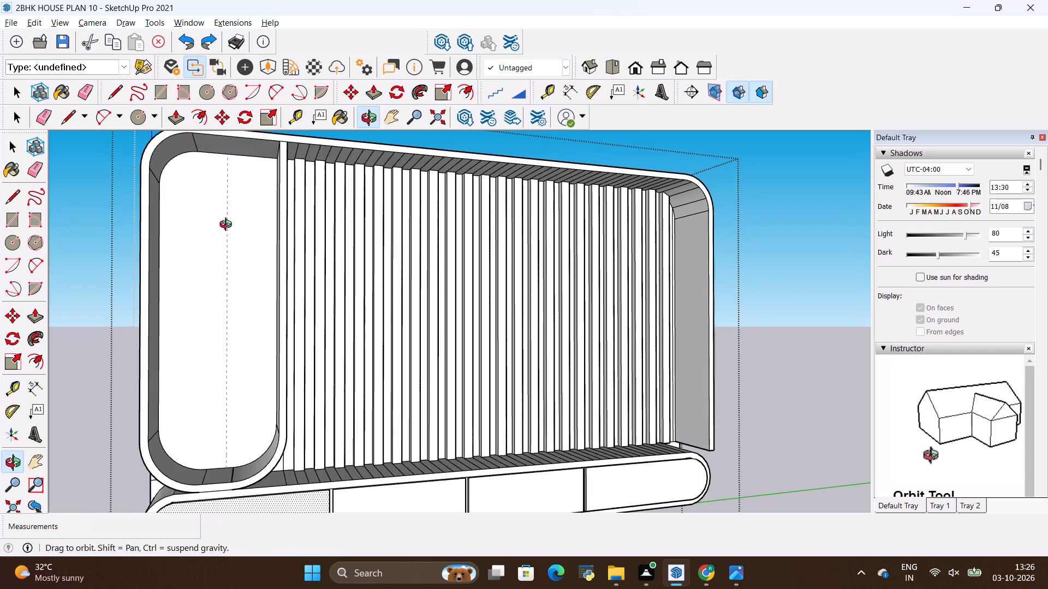
pyautogui.moveTo(228, 226); pyautogui.dragTo(239, 237, button='middle')
pyautogui.scroll(2, 223, 193)
pyautogui.press('t')
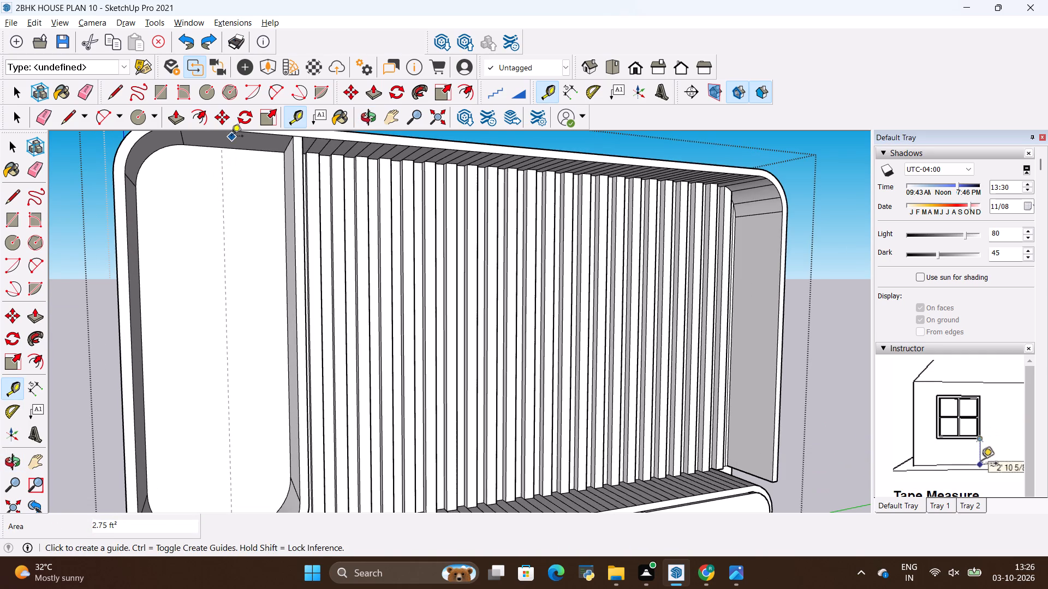
pyautogui.click(229, 146)
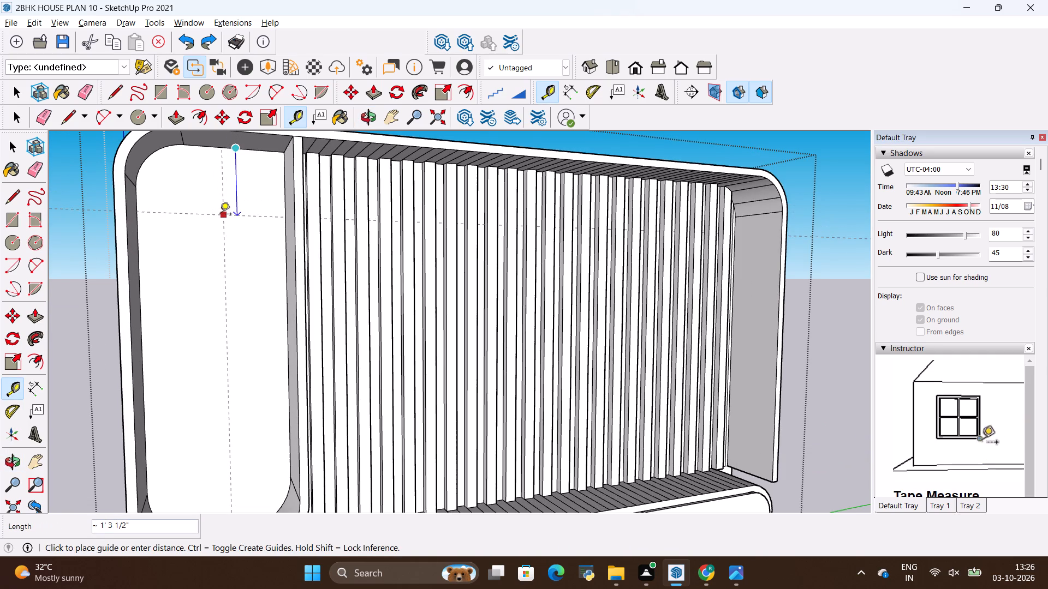
pyautogui.press('BackSpace')
pyautogui.write('23')
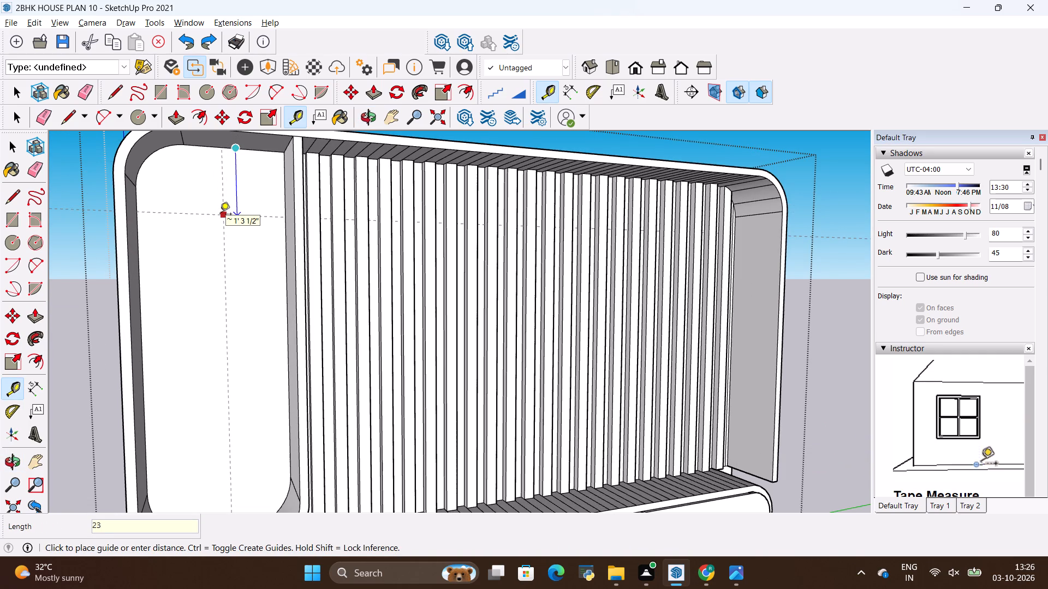
pyautogui.write('.25')
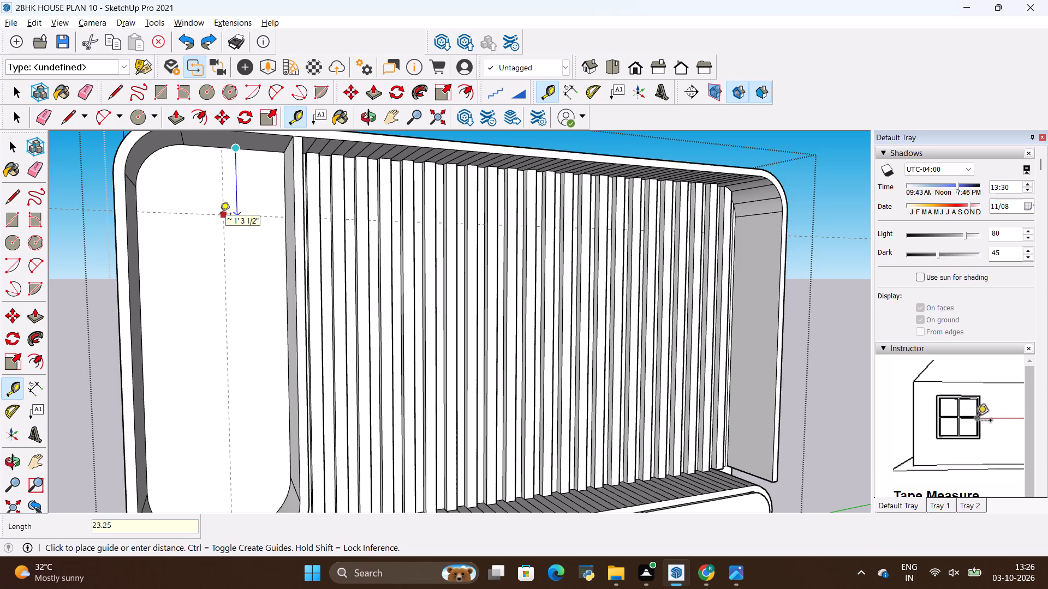
pyautogui.hotkey('shift', '"')
pyautogui.press('Return')
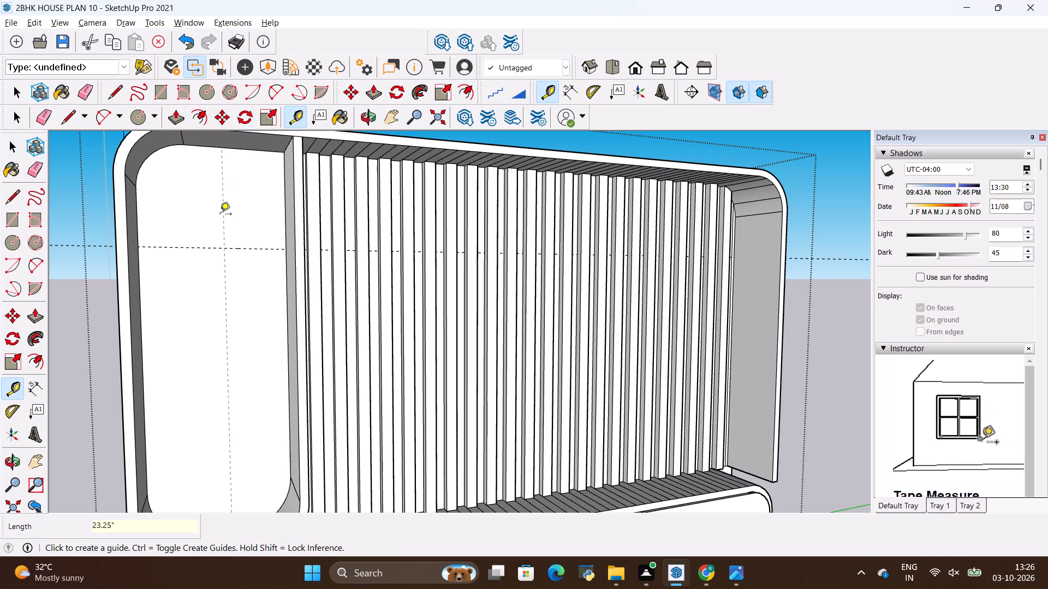
# Place a second horizontal guide 23.25" below the first one on the display shelf's back face.
pyautogui.click(212, 246)
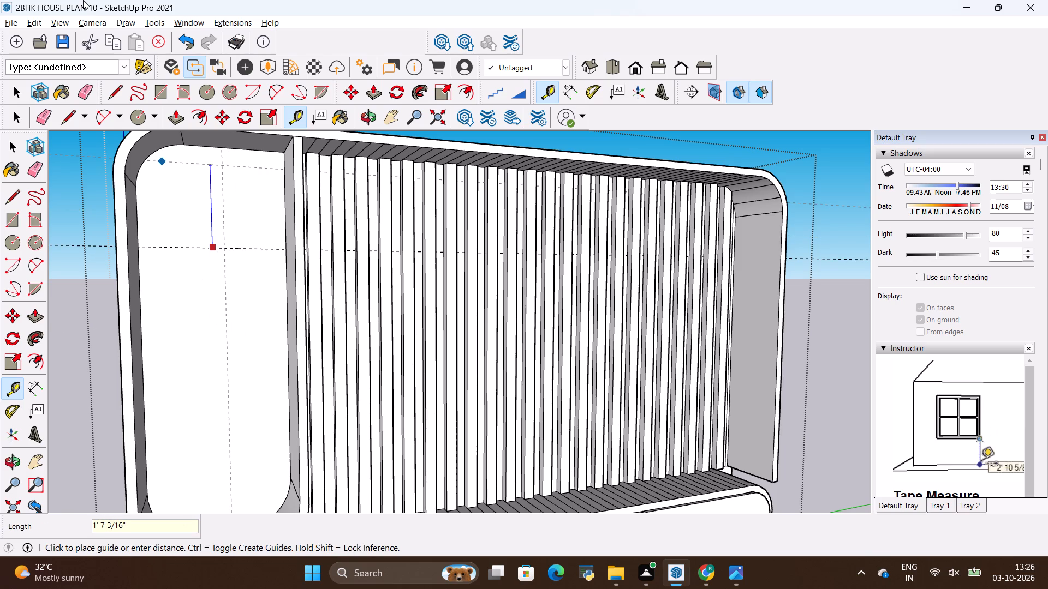
pyautogui.scroll(-2, 109, 121)
pyautogui.scroll(-3, 168, 273)
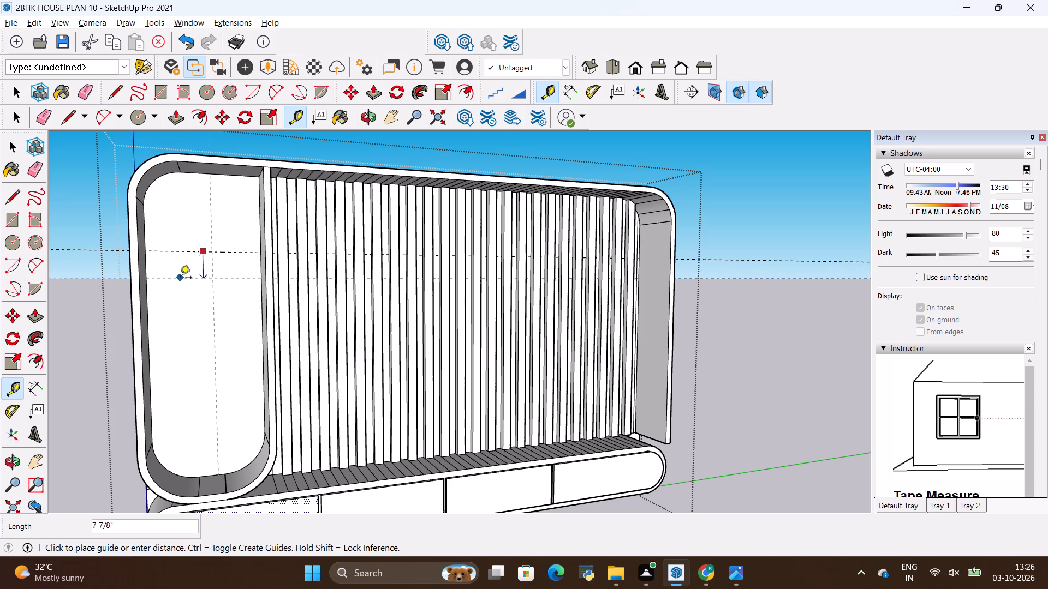
pyautogui.press('BackSpace')
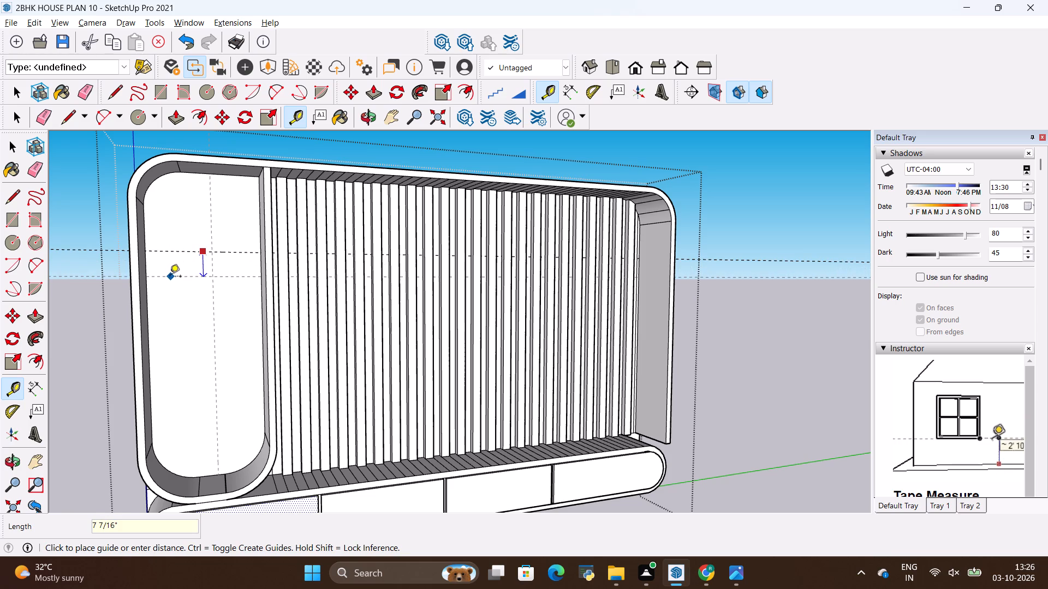
pyautogui.press('BackSpace')
pyautogui.press('BackSpace')
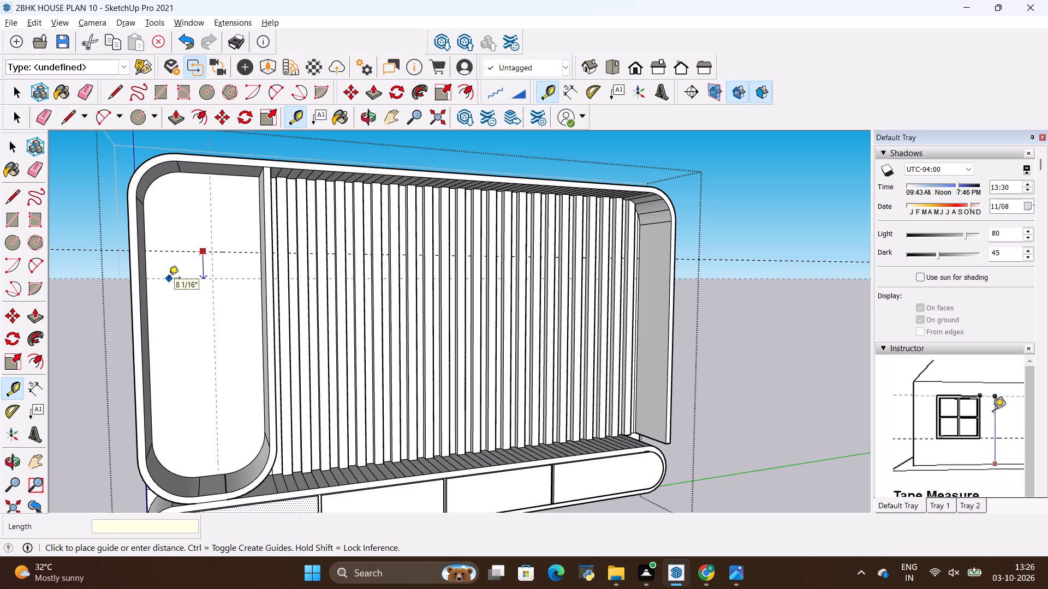
pyautogui.write('23.25')
pyautogui.hotkey('shift', '"')
pyautogui.press('Return')
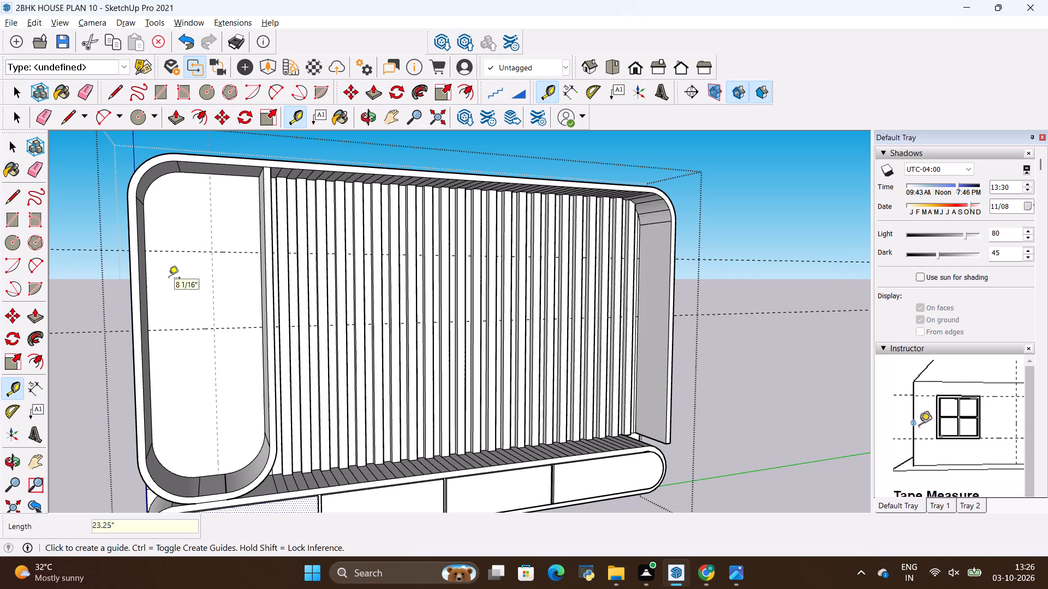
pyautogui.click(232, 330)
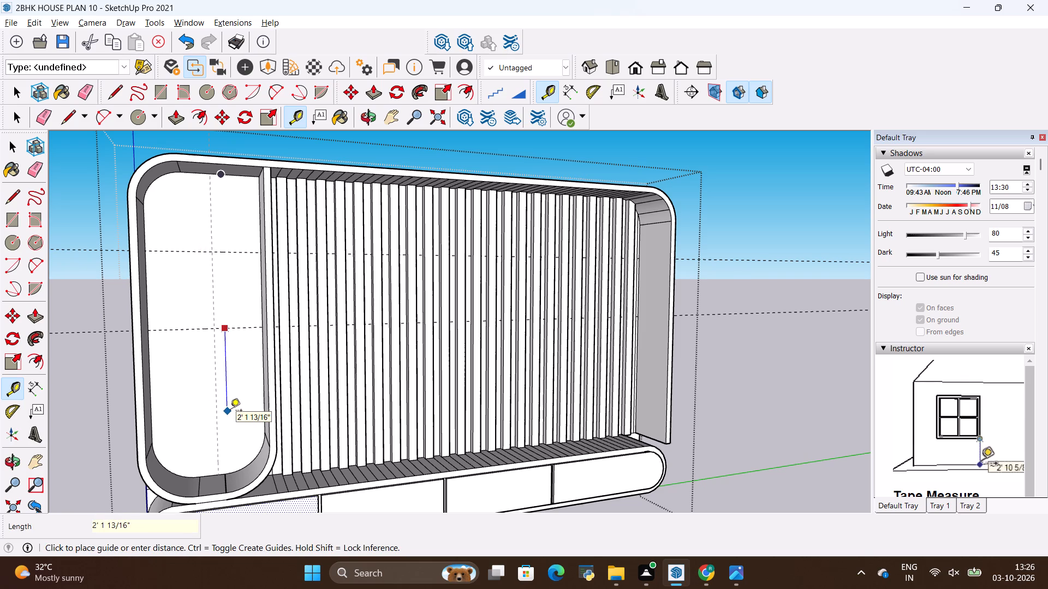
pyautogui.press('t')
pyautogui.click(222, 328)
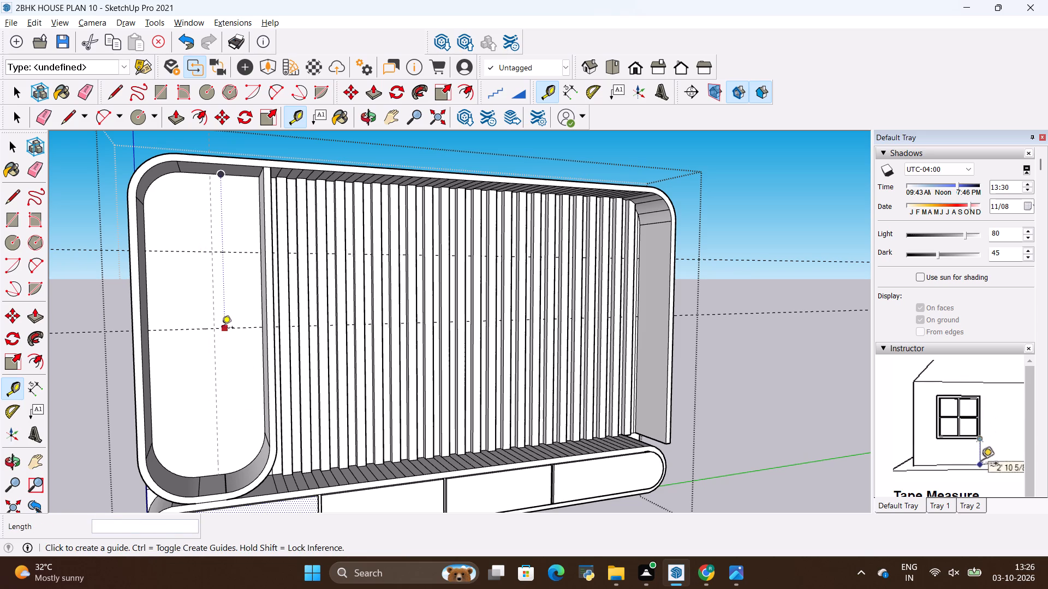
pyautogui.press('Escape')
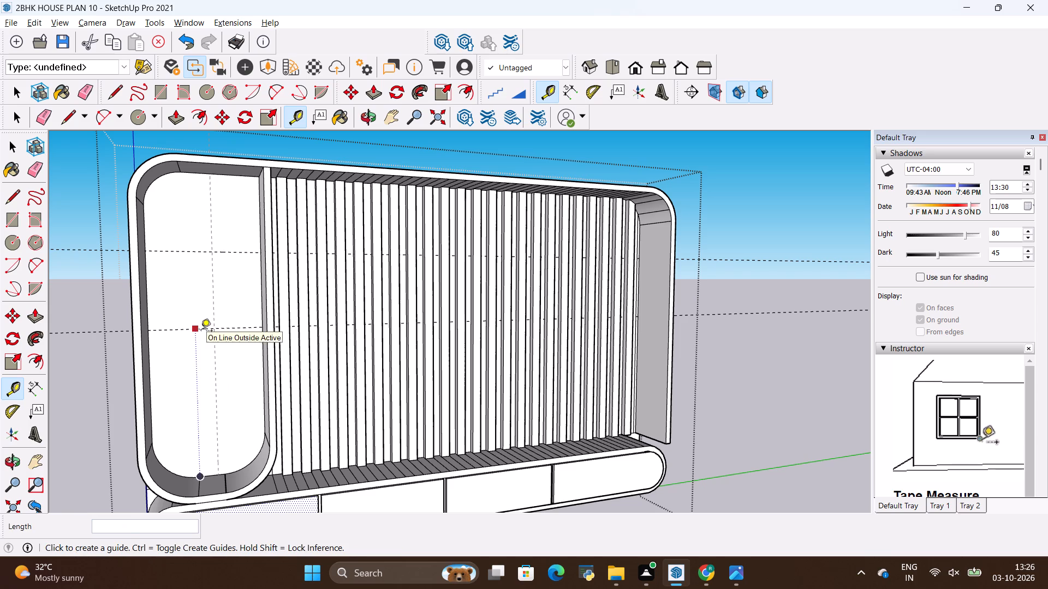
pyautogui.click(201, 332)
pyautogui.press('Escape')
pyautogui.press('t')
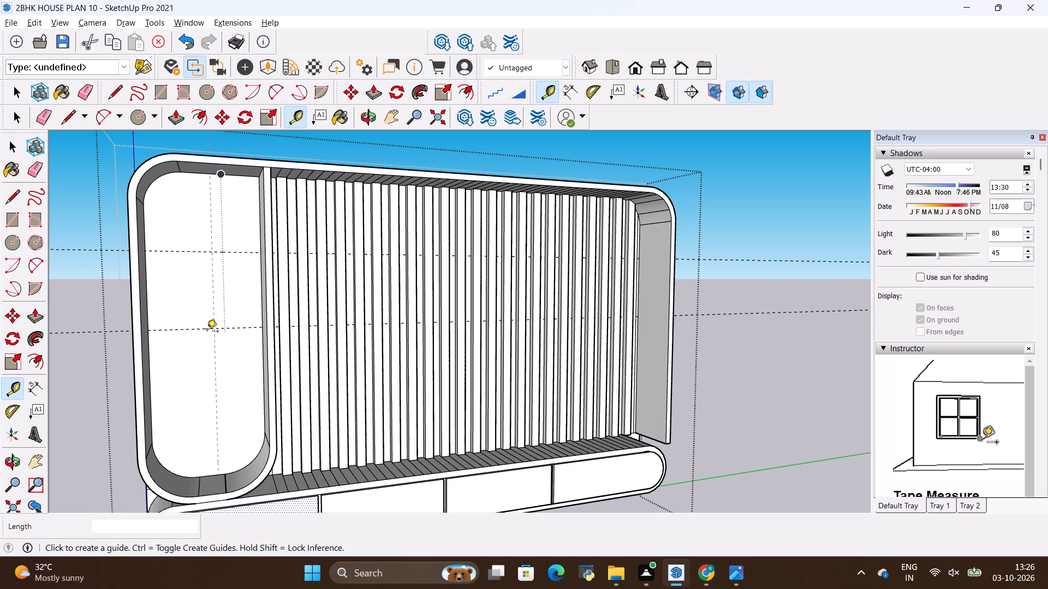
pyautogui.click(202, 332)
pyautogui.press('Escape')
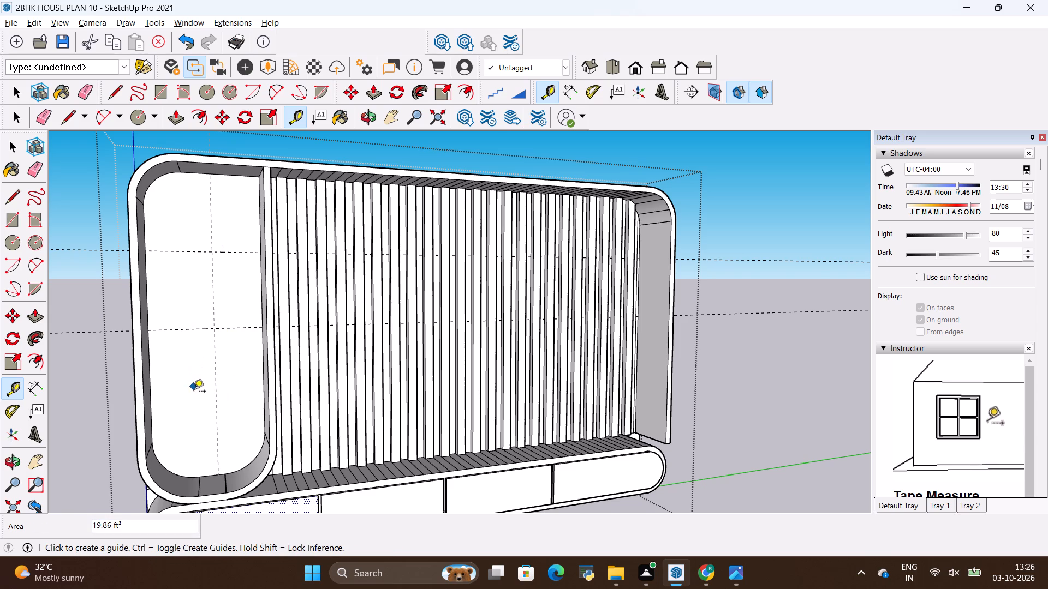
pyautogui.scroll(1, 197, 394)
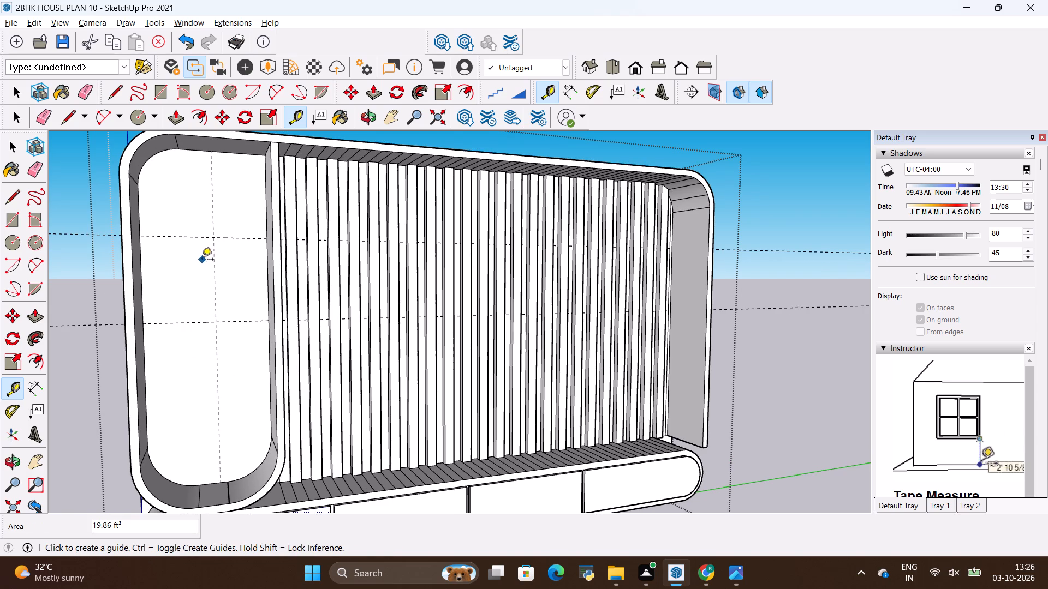
# Reopen the display shelf group and place a third horizontal guide 23.25" below the second one.
pyautogui.press('space')
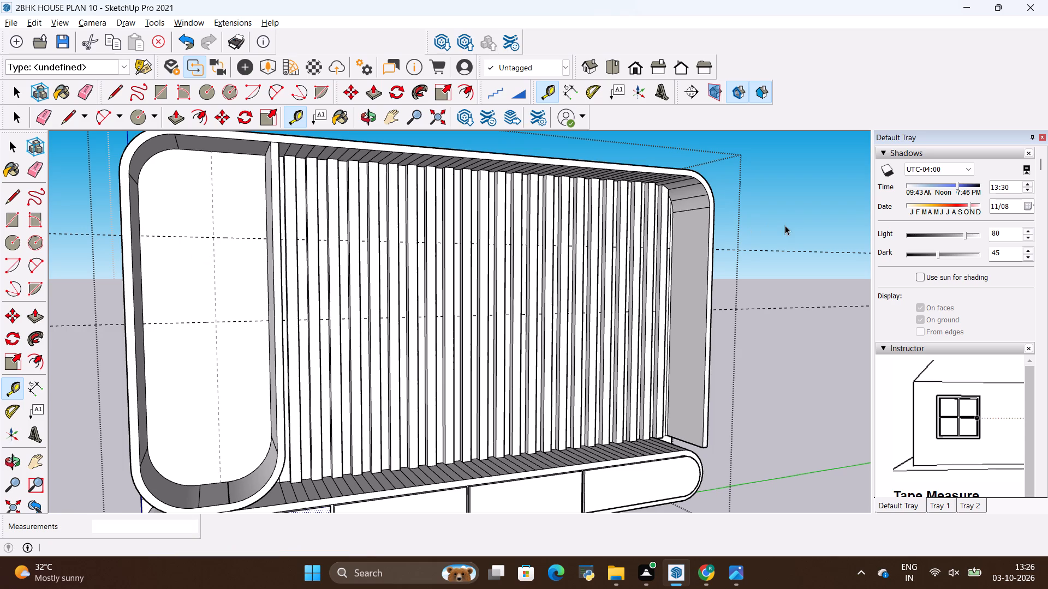
pyautogui.click(785, 221)
pyautogui.click(175, 383)
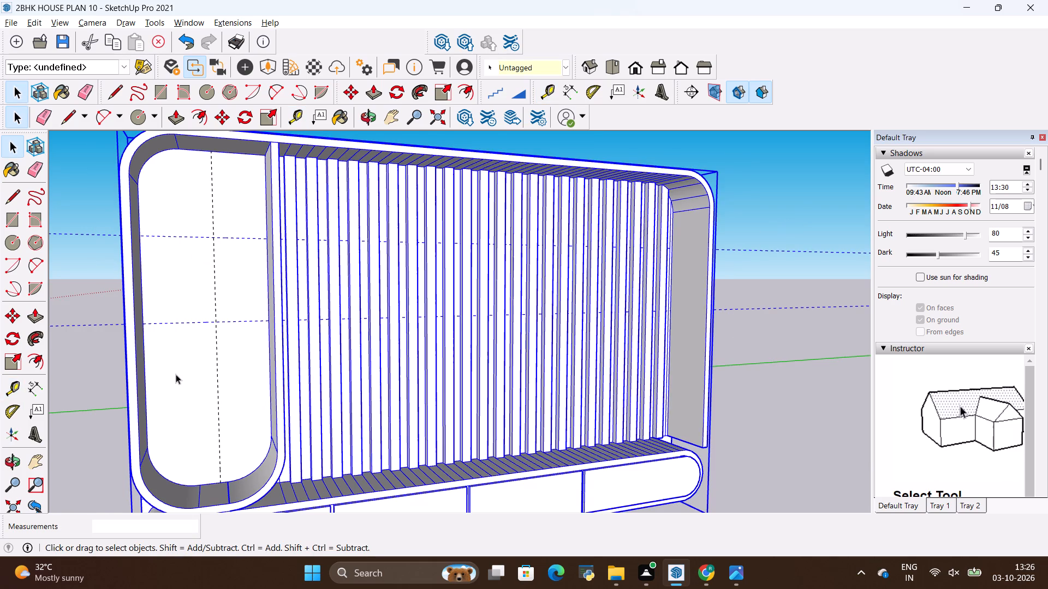
pyautogui.doubleClick(177, 373)
pyautogui.press('t')
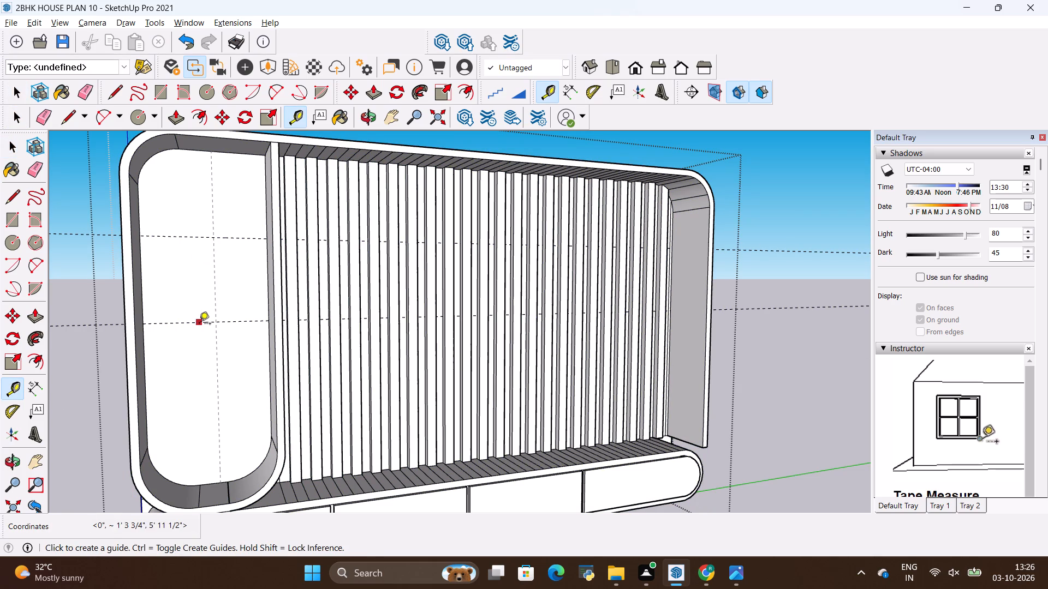
pyautogui.click(199, 324)
pyautogui.press('BackSpace')
pyautogui.write('23')
pyautogui.write('.25')
pyautogui.hotkey('shift', '"')
pyautogui.press('Return')
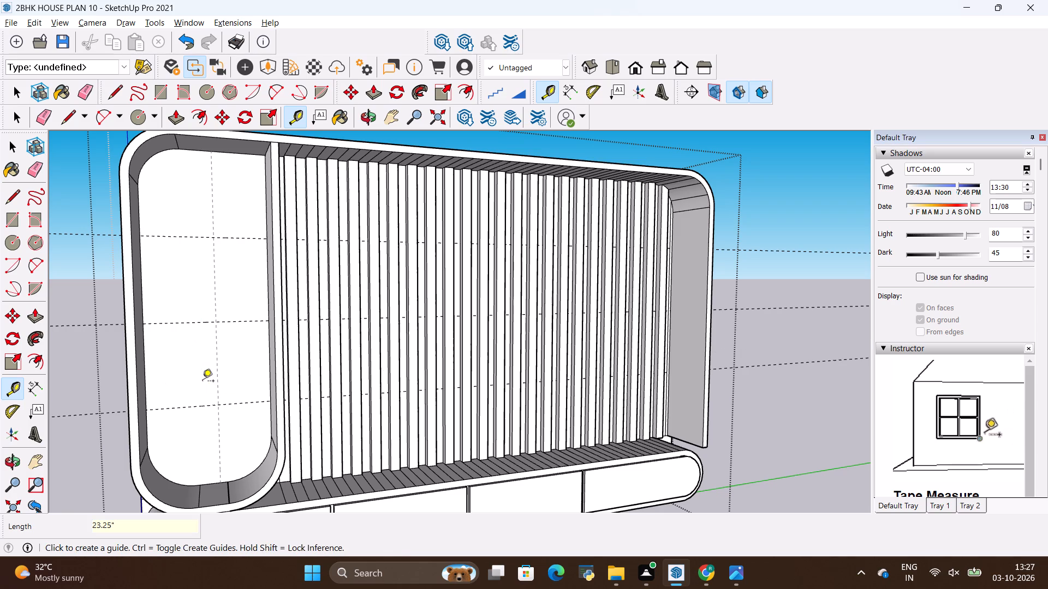
# Place a guide 1" below the uppermost horizontal guide to mark the top shelf's thickness.
pyautogui.scroll(2, 197, 327)
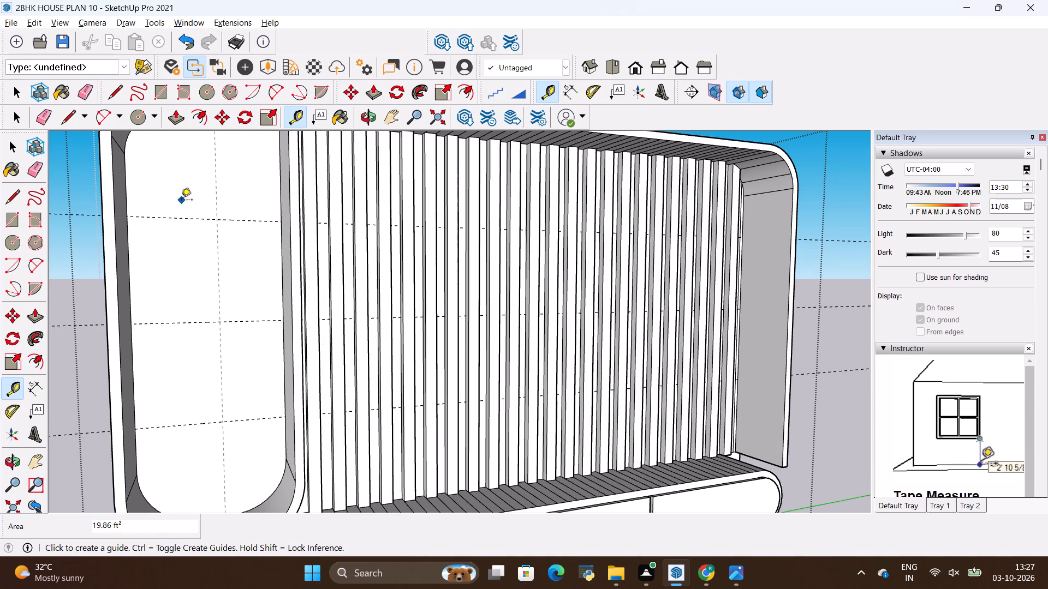
pyautogui.click(188, 218)
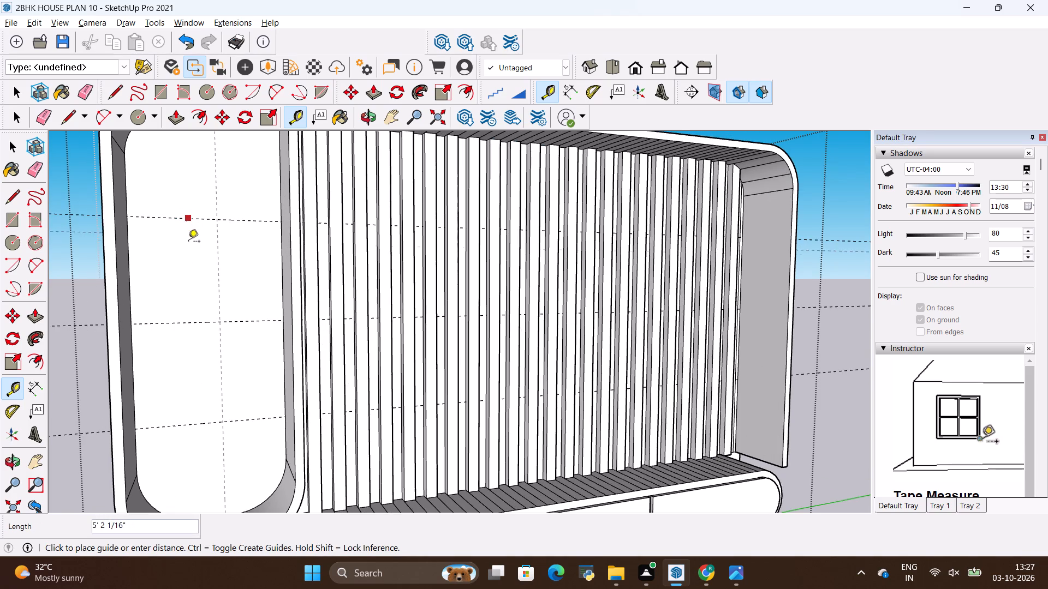
pyautogui.press('BackSpace')
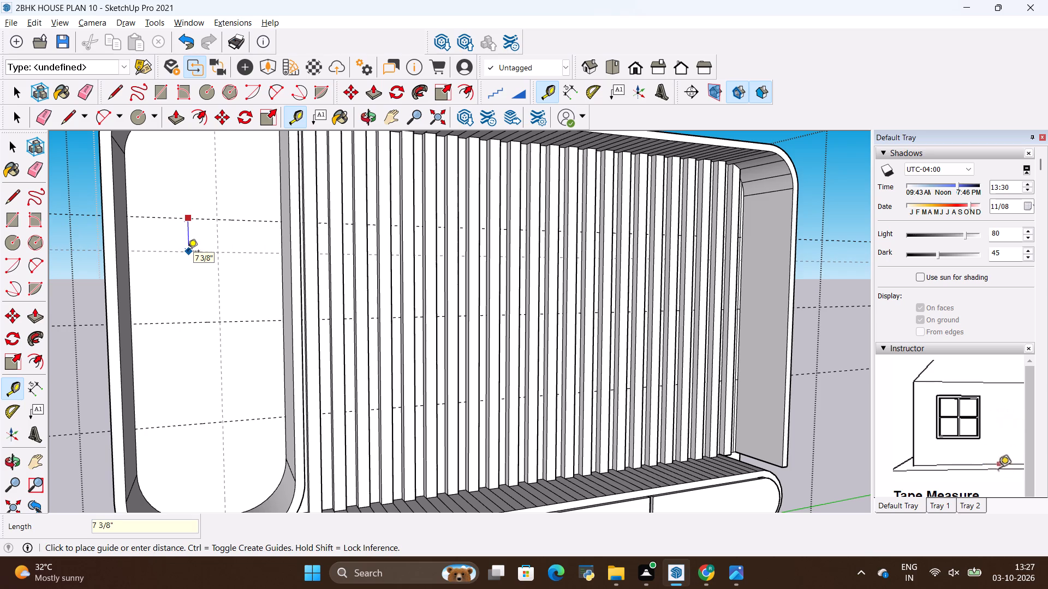
pyautogui.press('1')
pyautogui.hotkey('shift', '"')
pyautogui.press('Return')
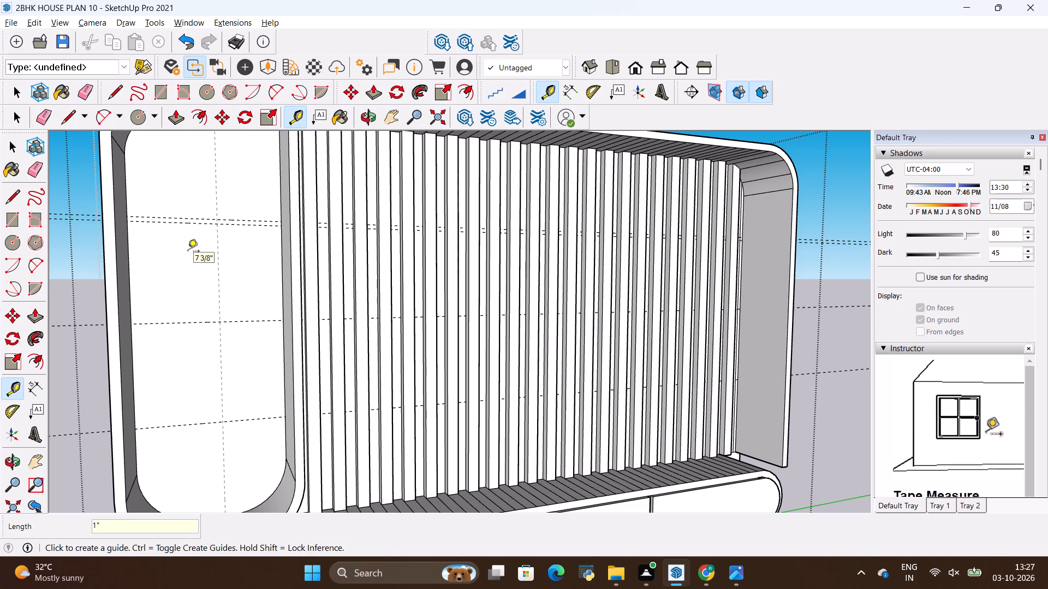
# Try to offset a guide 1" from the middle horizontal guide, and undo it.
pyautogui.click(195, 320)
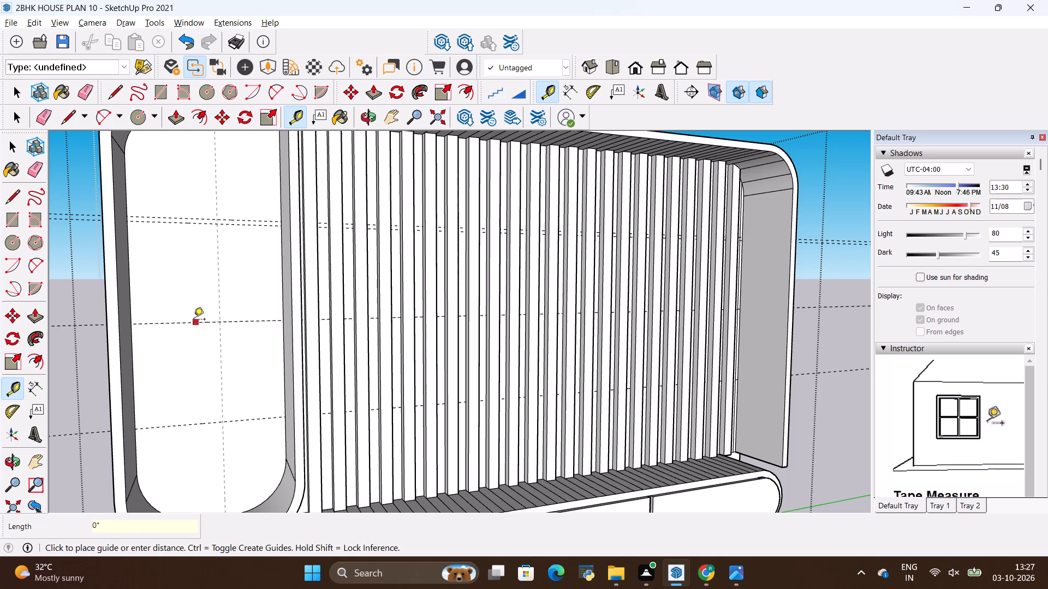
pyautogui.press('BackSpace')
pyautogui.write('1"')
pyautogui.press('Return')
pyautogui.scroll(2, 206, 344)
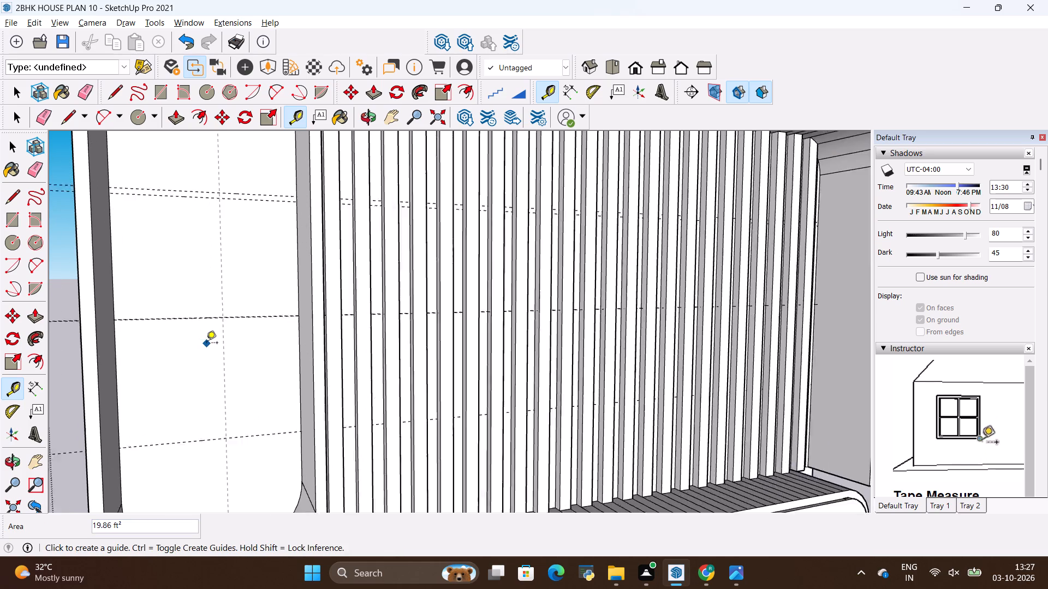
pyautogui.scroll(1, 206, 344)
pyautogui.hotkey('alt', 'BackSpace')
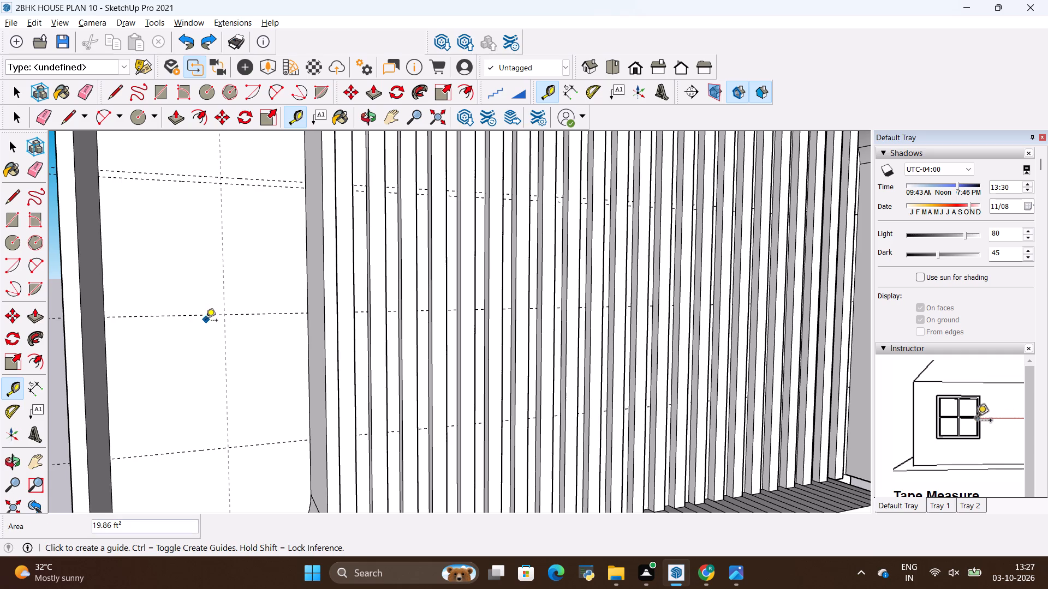
# Place a guide 1" below the middle horizontal guide to mark the second shelf's thickness.
pyautogui.click(206, 317)
pyautogui.press('BackSpace')
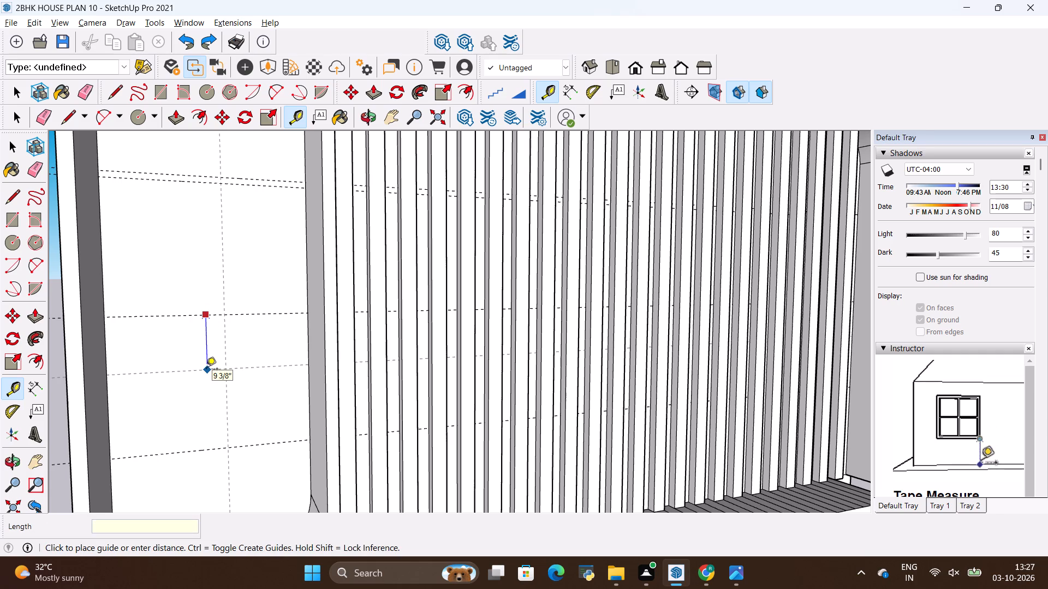
pyautogui.press('1')
pyautogui.hotkey('shift', '"')
pyautogui.press('Return')
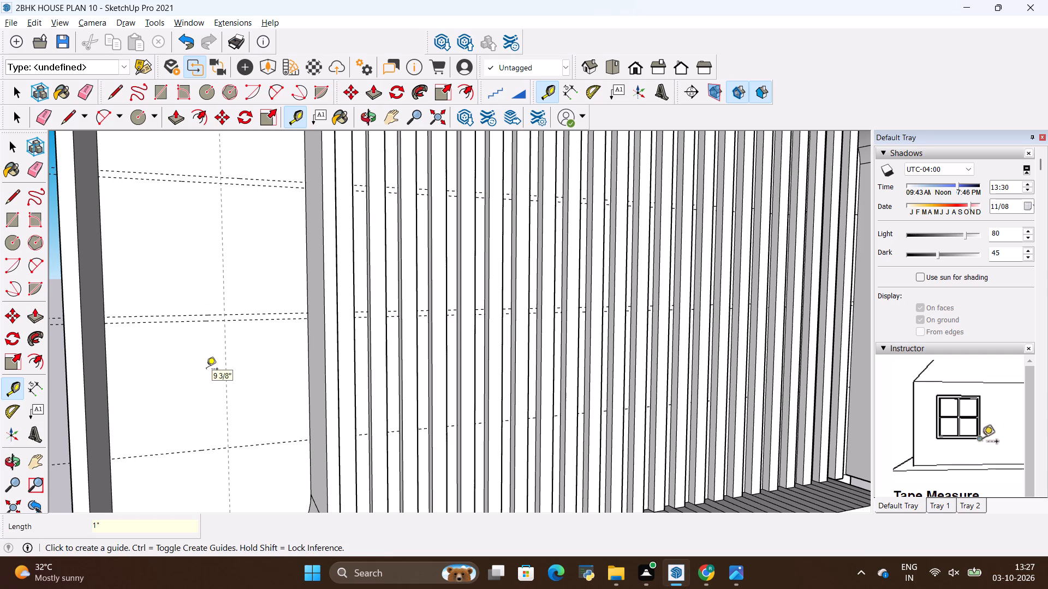
# Place a guide 1" below the lowest horizontal guide to mark the bottom shelf's thickness.
pyautogui.scroll(-5, 209, 368)
pyautogui.scroll(2, 201, 458)
pyautogui.click(203, 399)
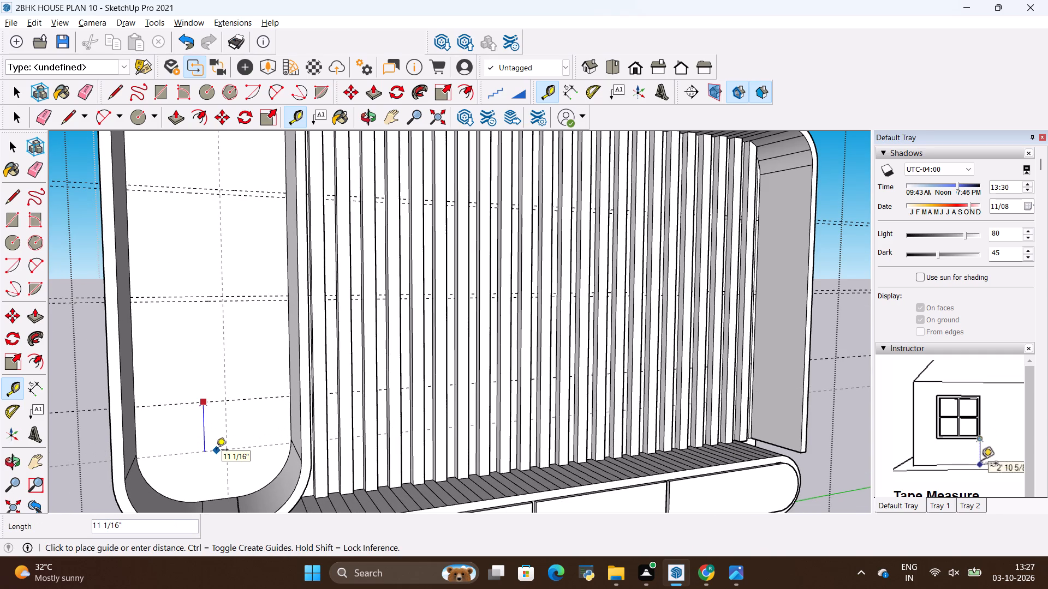
pyautogui.press('BackSpace')
pyautogui.write('1"')
pyautogui.press('Return')
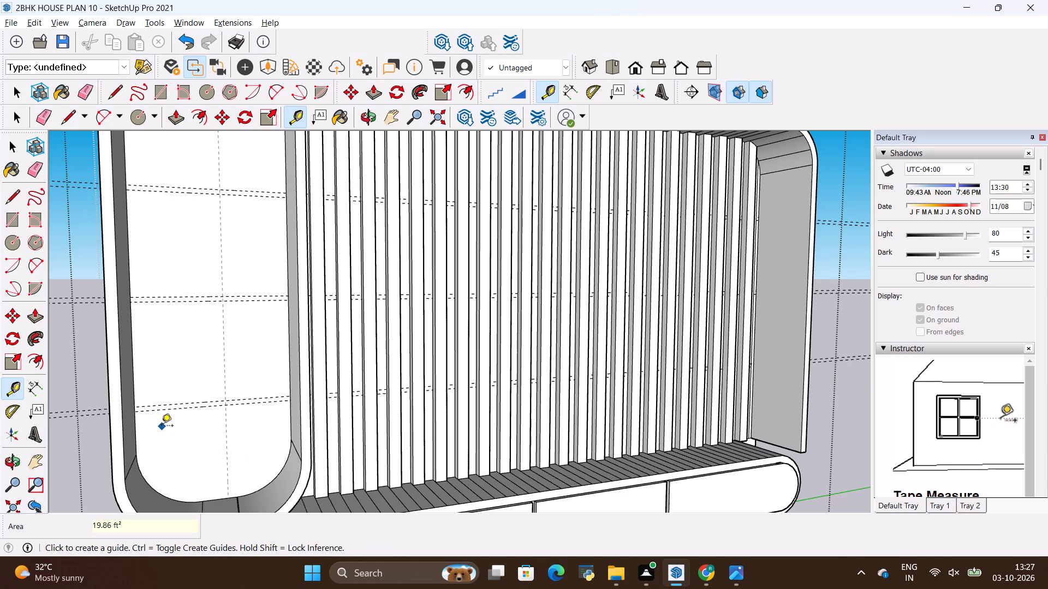
# Draw a 1" by 2' 8" rectangle between the lowest pair of guides, spanning the display shelf's inner width.
pyautogui.press('r')
pyautogui.click(137, 414)
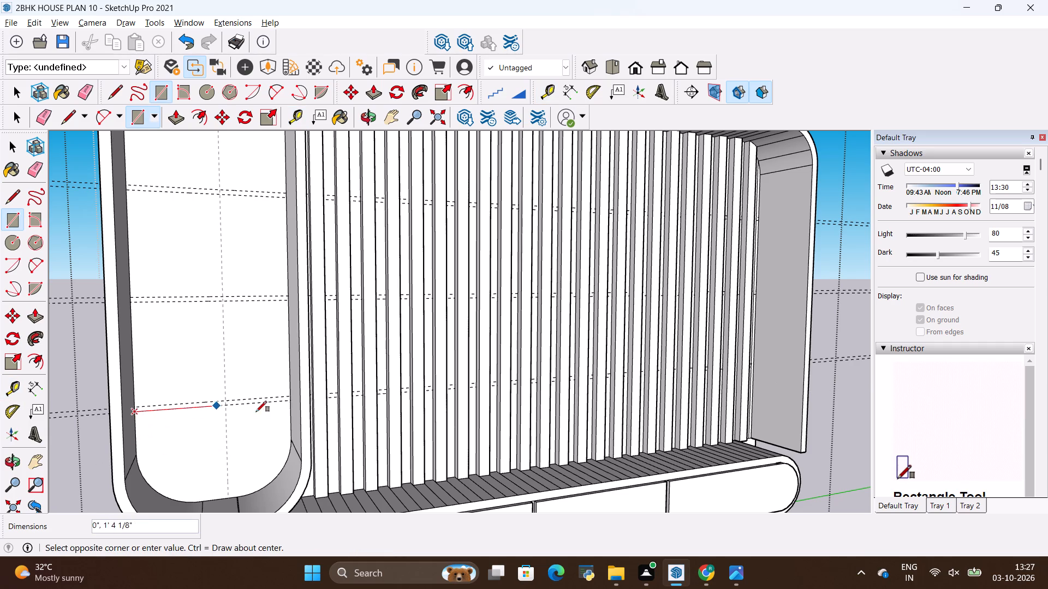
pyautogui.scroll(7, 291, 397)
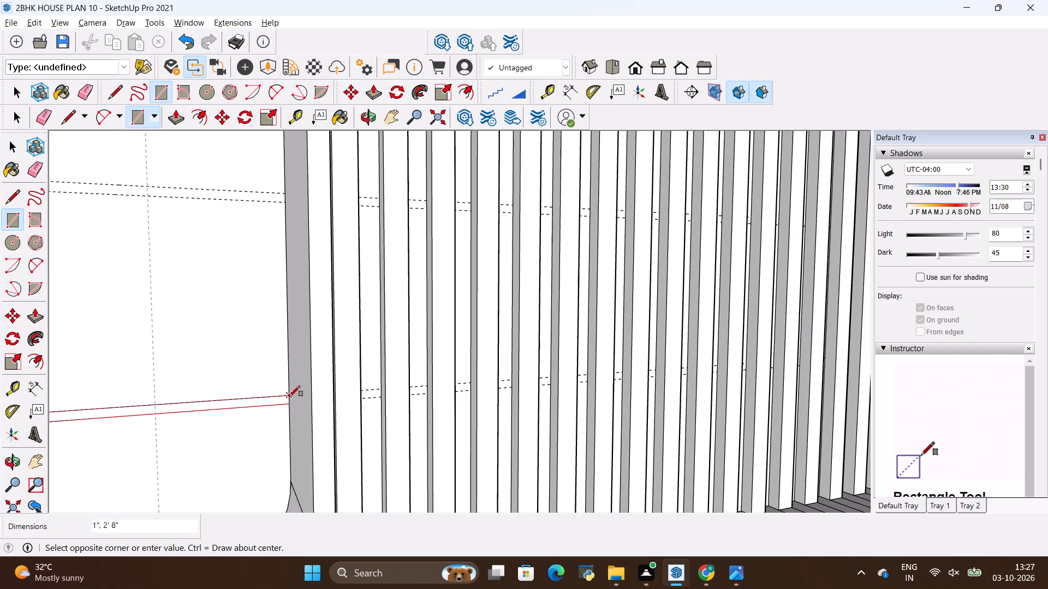
pyautogui.click(289, 396)
# Draw a 1" by 2' 8" rectangle between the middle pair of guides, spanning the display shelf's inner width.
pyautogui.scroll(-5, 317, 453)
pyautogui.scroll(7, 132, 304)
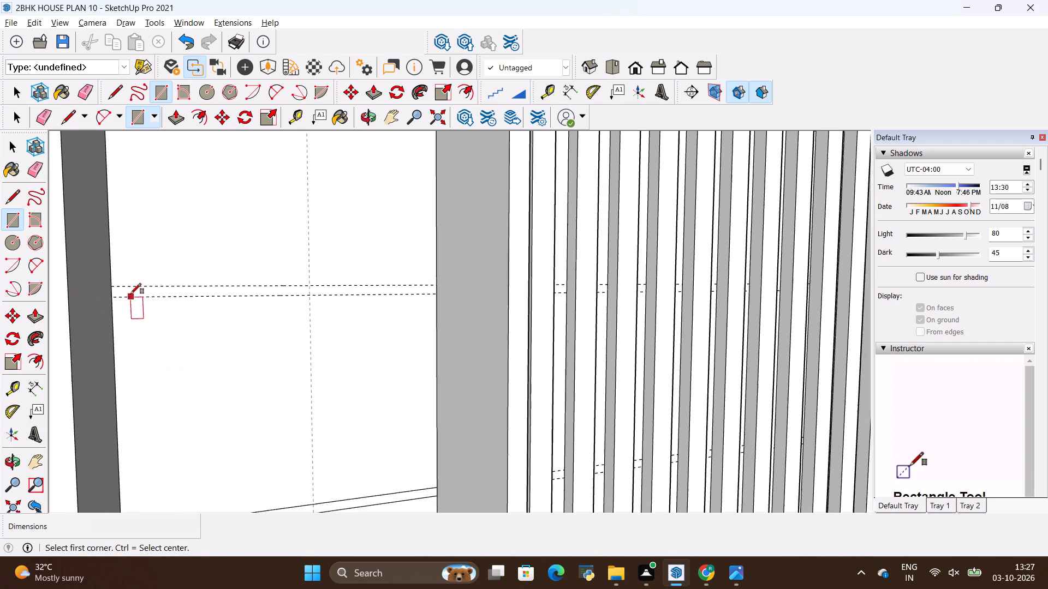
pyautogui.click(111, 296)
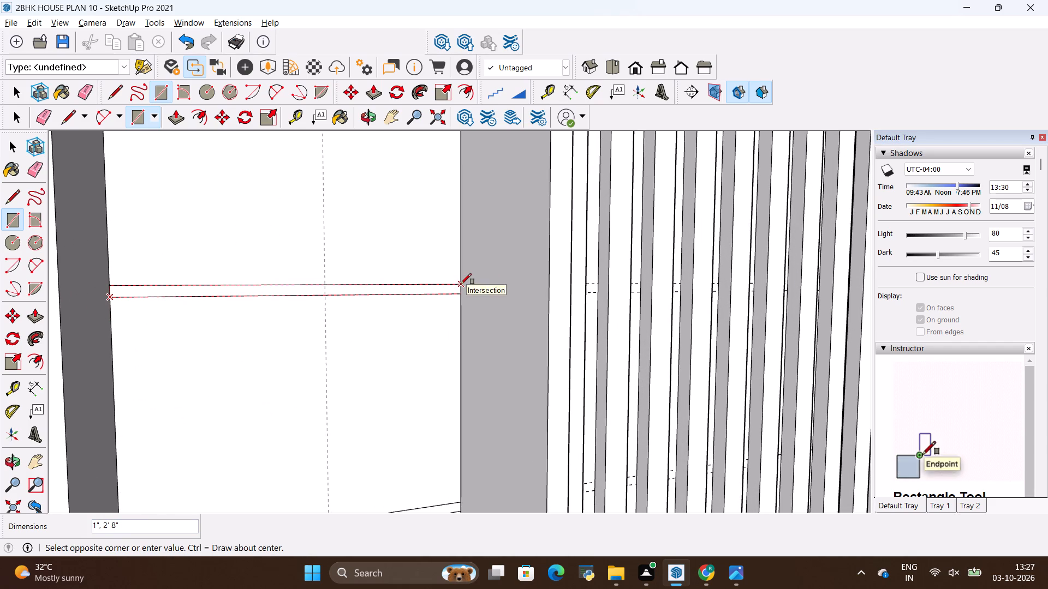
pyautogui.click(461, 284)
# Draw a 1" by 2' 8" rectangle between the top pair of guides, spanning the display shelf's inner width.
pyautogui.scroll(-10, 455, 341)
pyautogui.scroll(6, 399, 215)
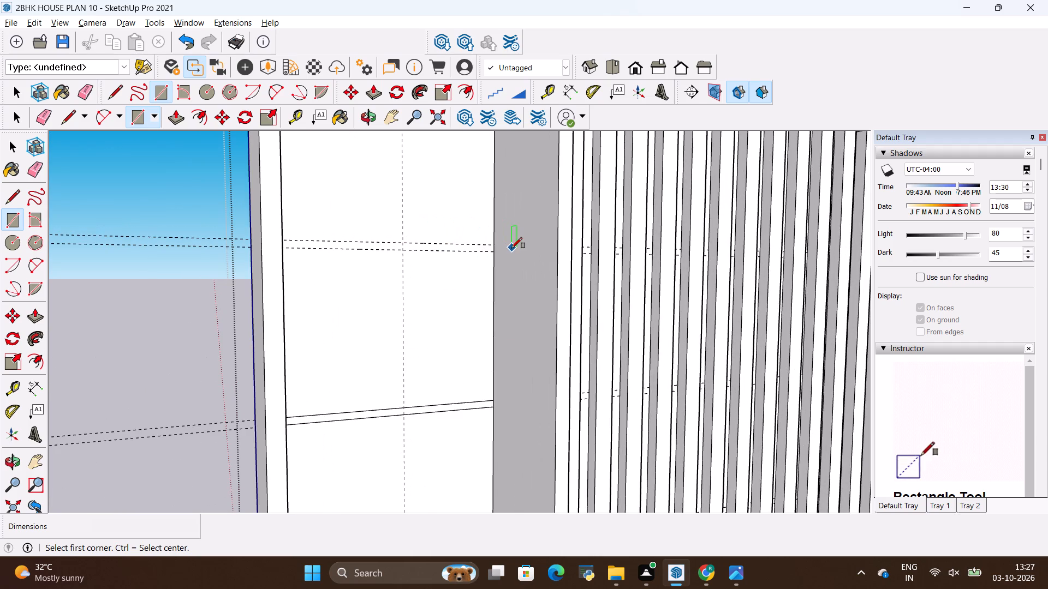
pyautogui.scroll(9, 495, 242)
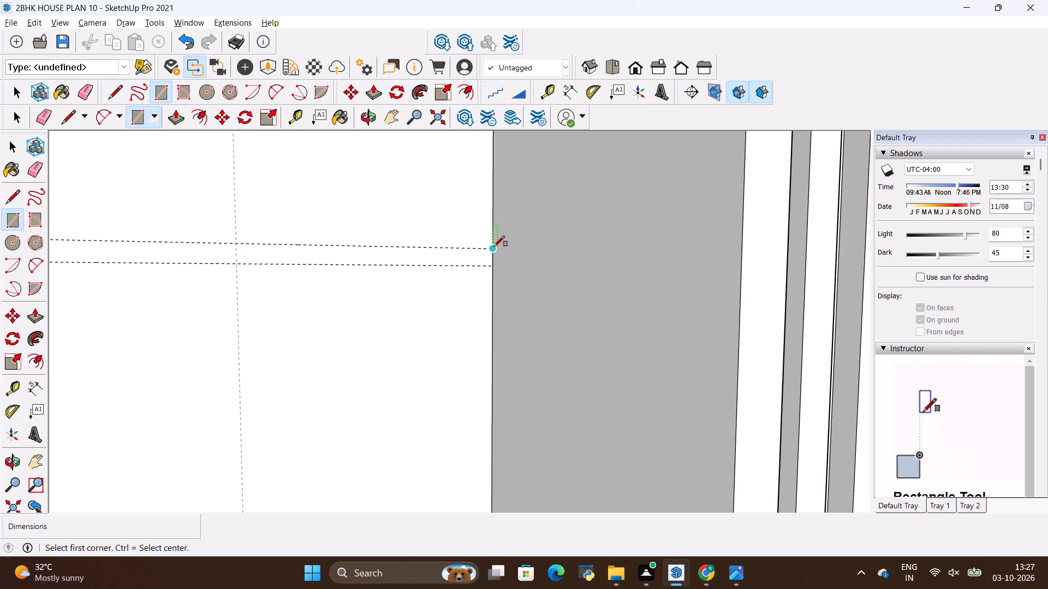
pyautogui.scroll(14, 494, 248)
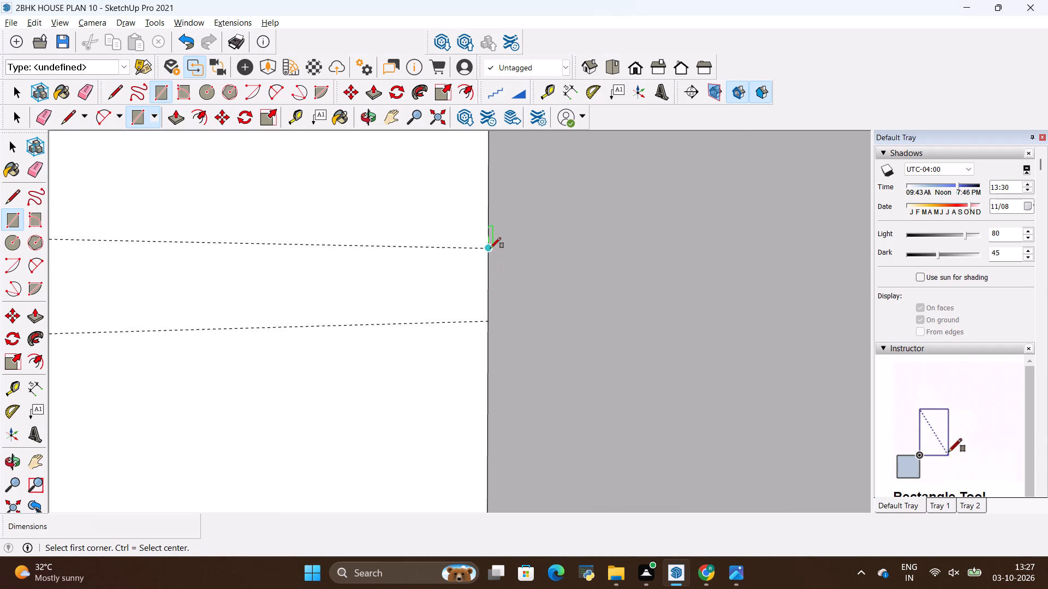
pyautogui.click(490, 248)
pyautogui.scroll(-11, 384, 370)
pyautogui.moveTo(487, 365); pyautogui.dragTo(438, 369, button='middle')
pyautogui.scroll(-5, 448, 360)
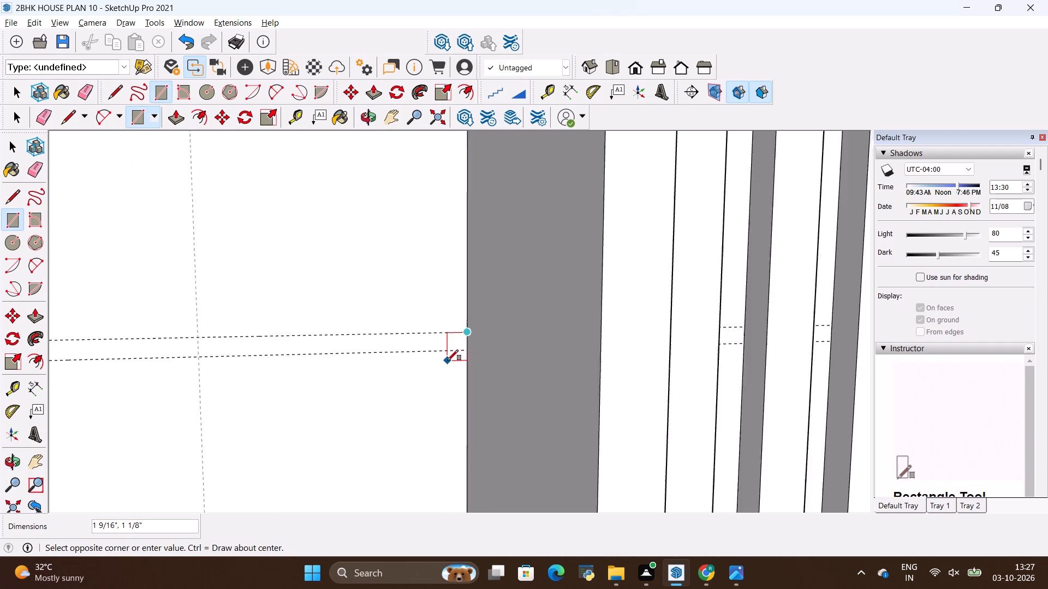
pyautogui.scroll(-6, 448, 360)
pyautogui.moveTo(458, 365); pyautogui.dragTo(443, 382, button='middle')
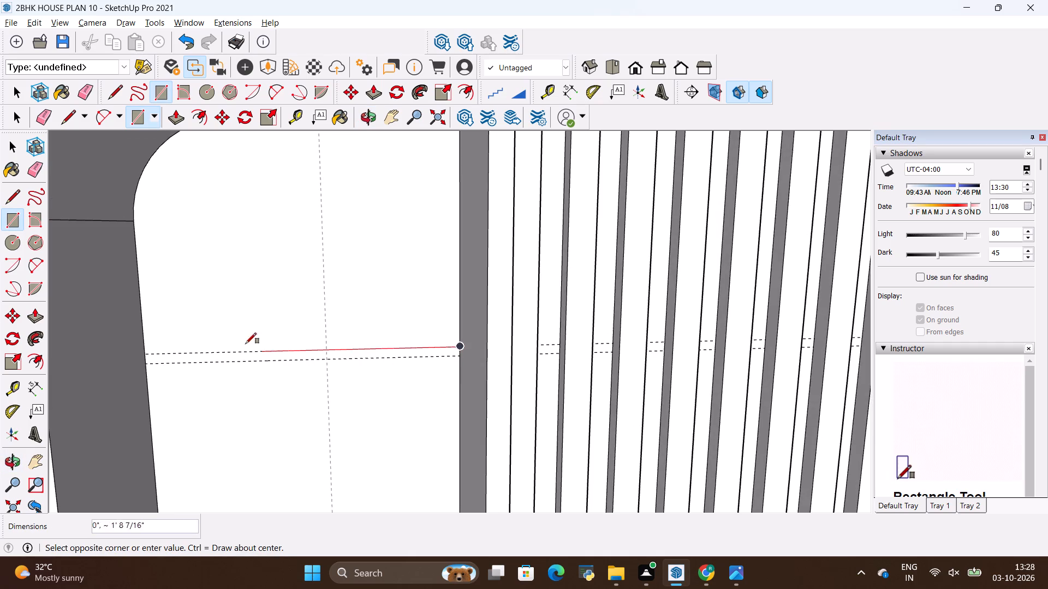
pyautogui.scroll(6, 227, 348)
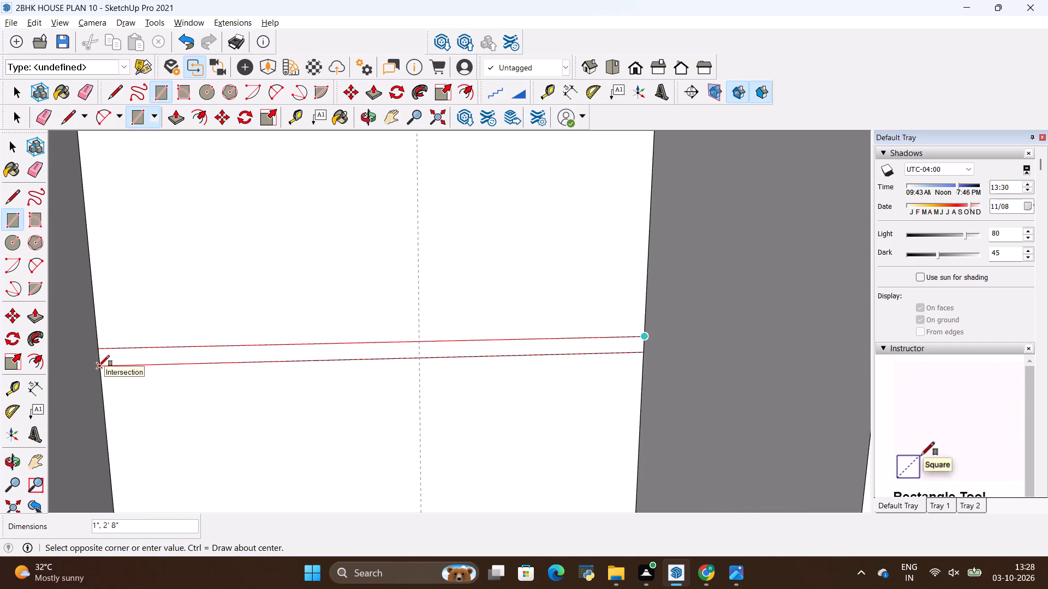
pyautogui.click(99, 366)
pyautogui.scroll(-15, 252, 400)
pyautogui.press('Escape')
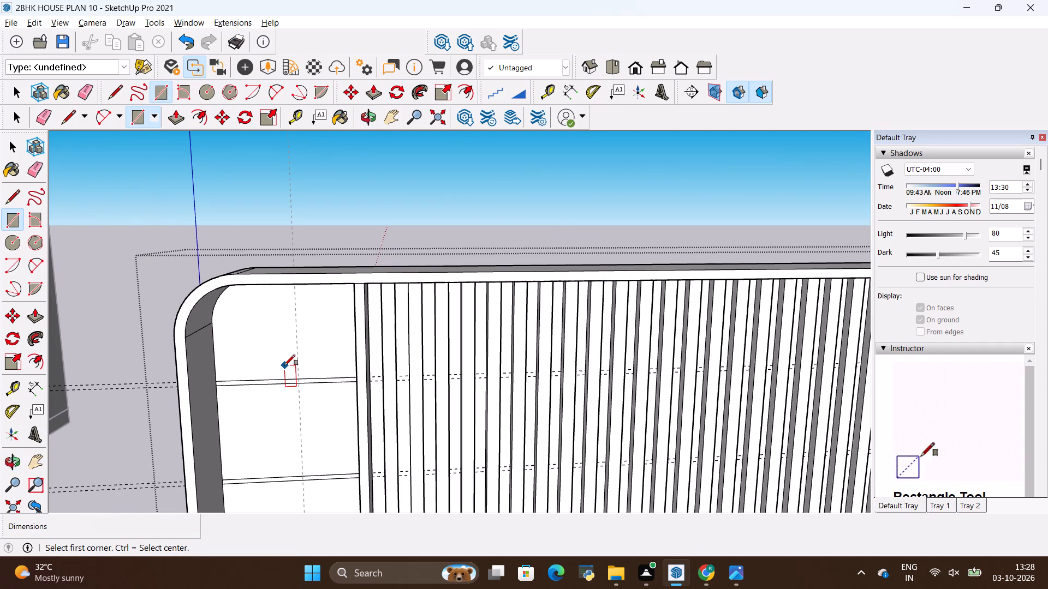
# Extrude the three 1" shelf strips in the display unit forward by 1' 6".
pyautogui.press('p')
pyautogui.scroll(8, 290, 377)
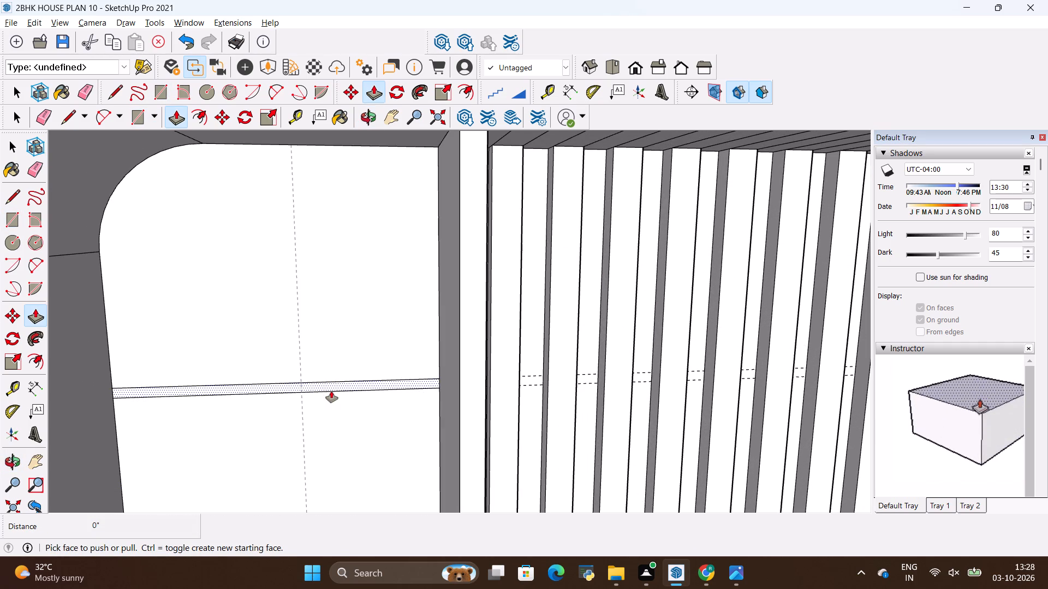
pyautogui.click(331, 391)
pyautogui.click(480, 422)
pyautogui.scroll(-6, 462, 359)
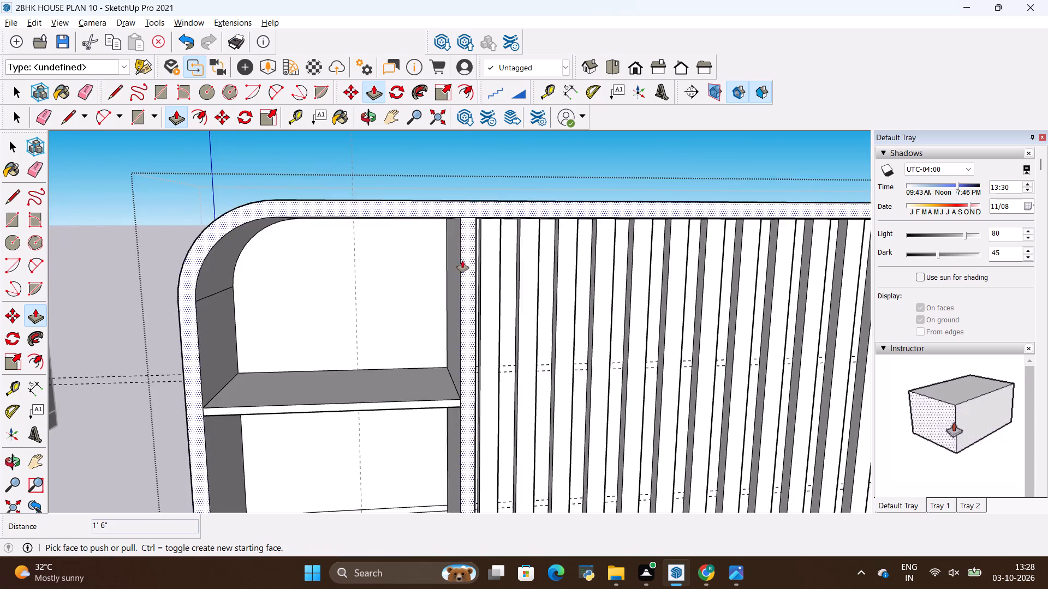
pyautogui.scroll(-6, 462, 261)
pyautogui.scroll(13, 412, 569)
pyautogui.click(430, 374)
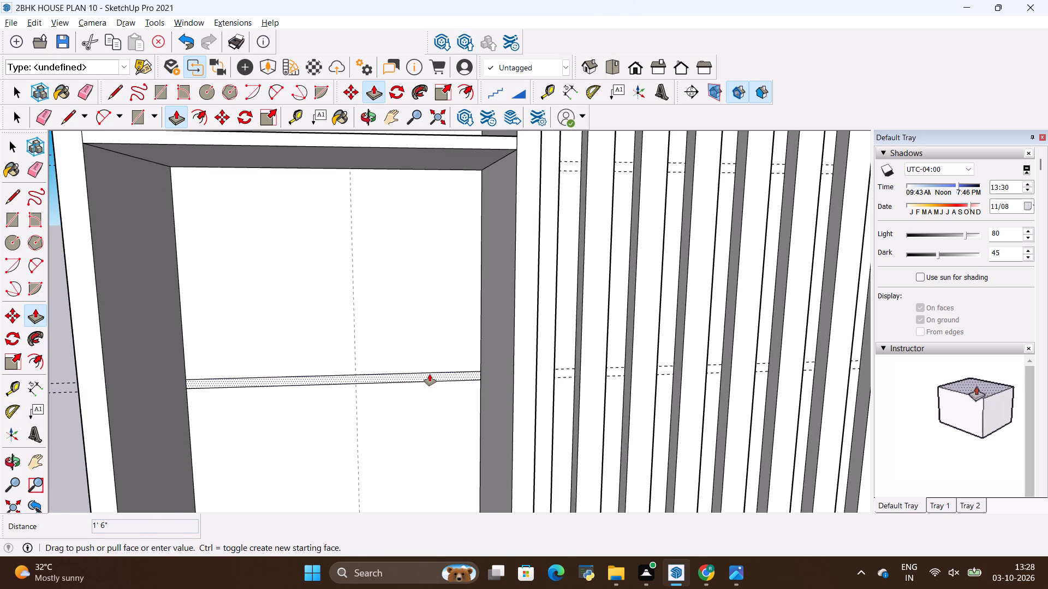
pyautogui.click(520, 400)
pyautogui.scroll(-10, 495, 335)
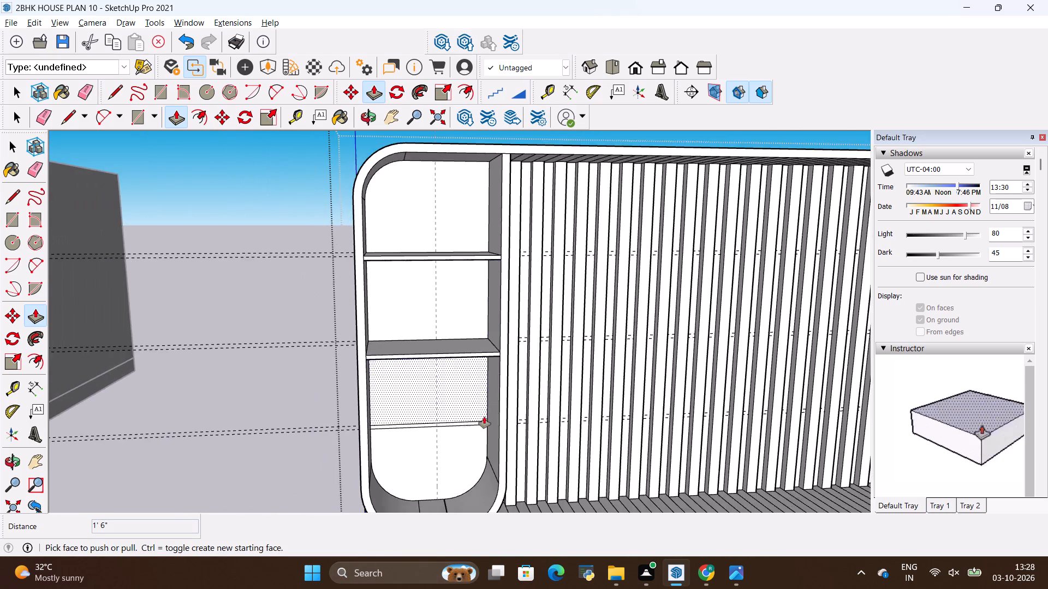
pyautogui.scroll(4, 484, 417)
pyautogui.click(471, 423)
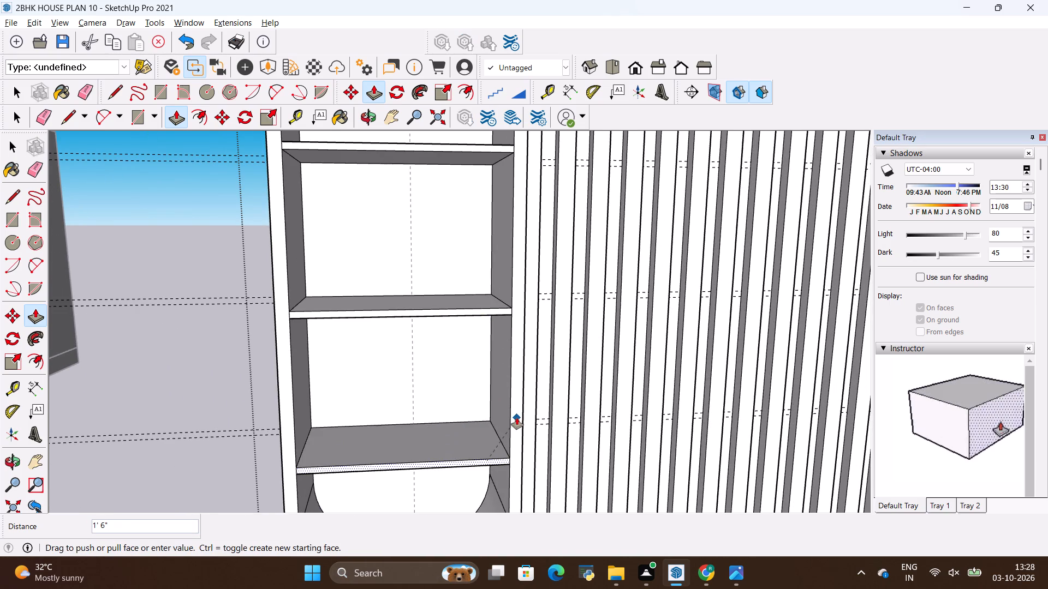
pyautogui.click(517, 418)
pyautogui.scroll(-9, 472, 340)
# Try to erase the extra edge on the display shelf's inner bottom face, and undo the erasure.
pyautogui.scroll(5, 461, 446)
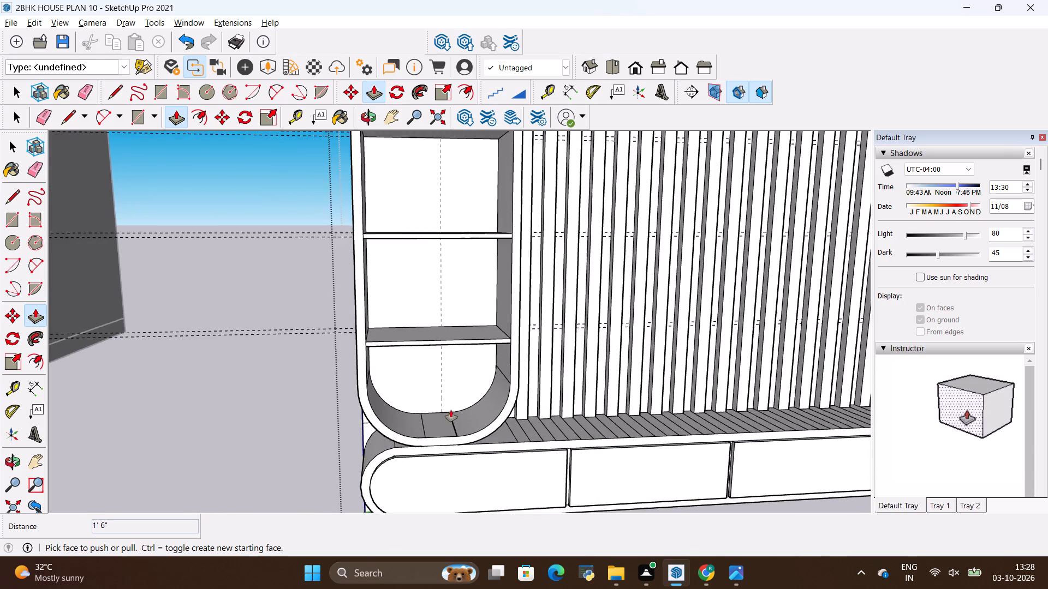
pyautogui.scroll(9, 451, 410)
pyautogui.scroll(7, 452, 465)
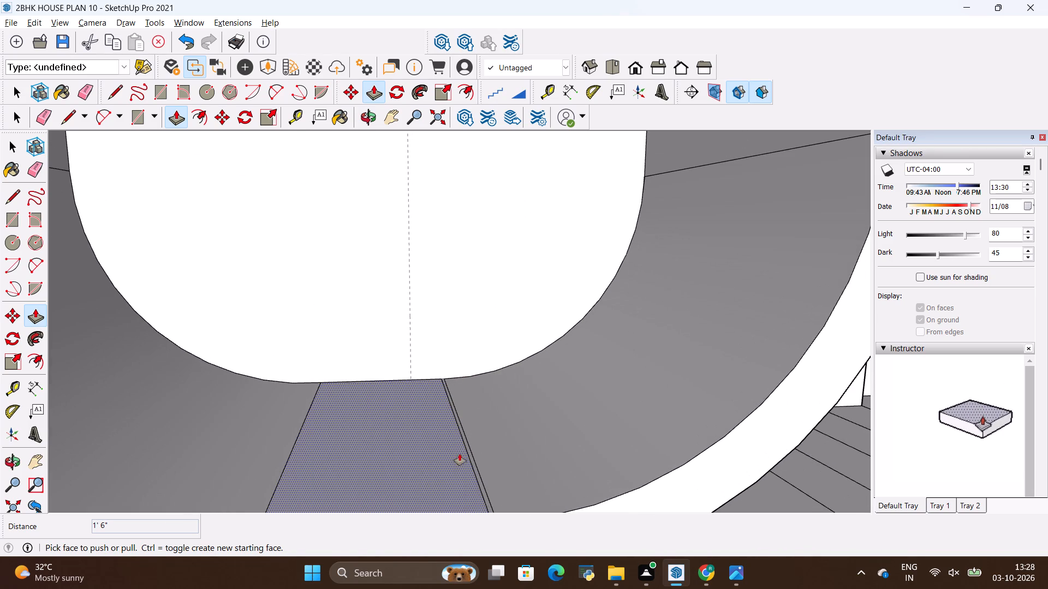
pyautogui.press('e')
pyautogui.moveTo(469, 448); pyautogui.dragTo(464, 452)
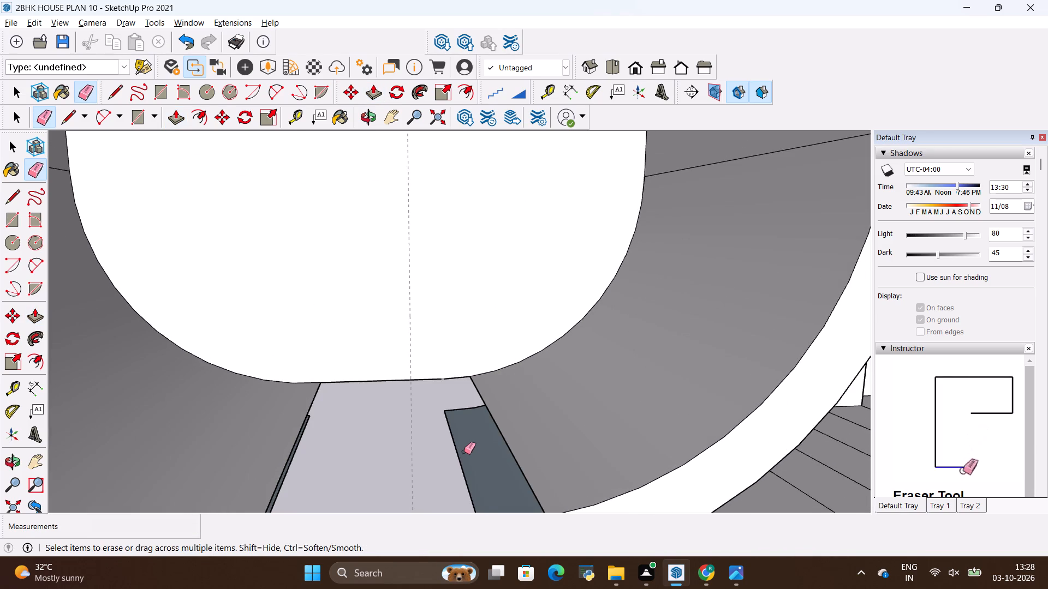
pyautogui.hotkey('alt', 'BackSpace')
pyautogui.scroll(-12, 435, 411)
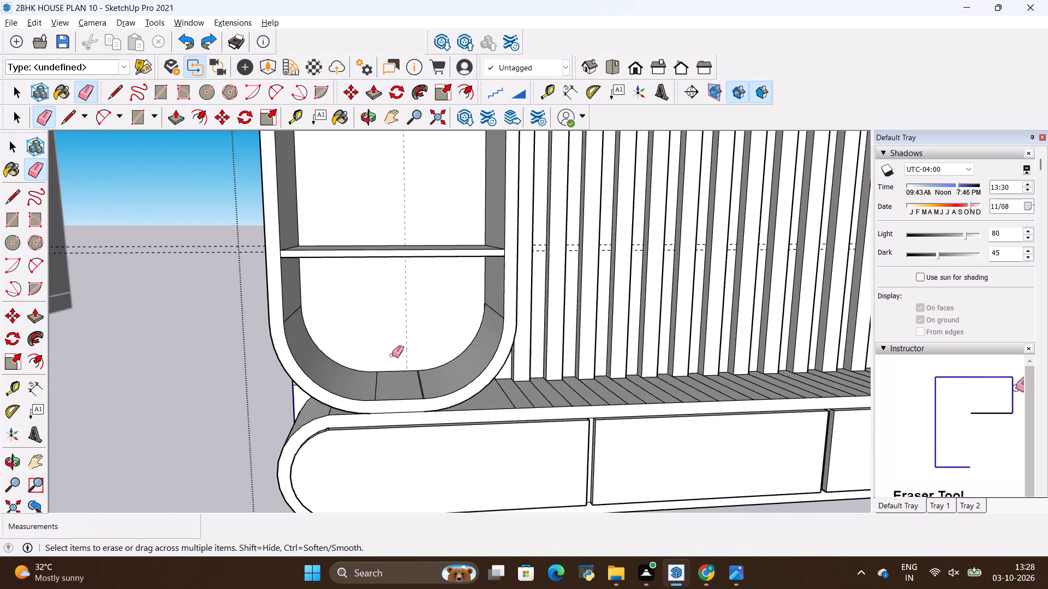
# Erase the horizontal shelf guides and exit the wall unit group.
pyautogui.scroll(-16, 392, 355)
pyautogui.scroll(2, 577, 207)
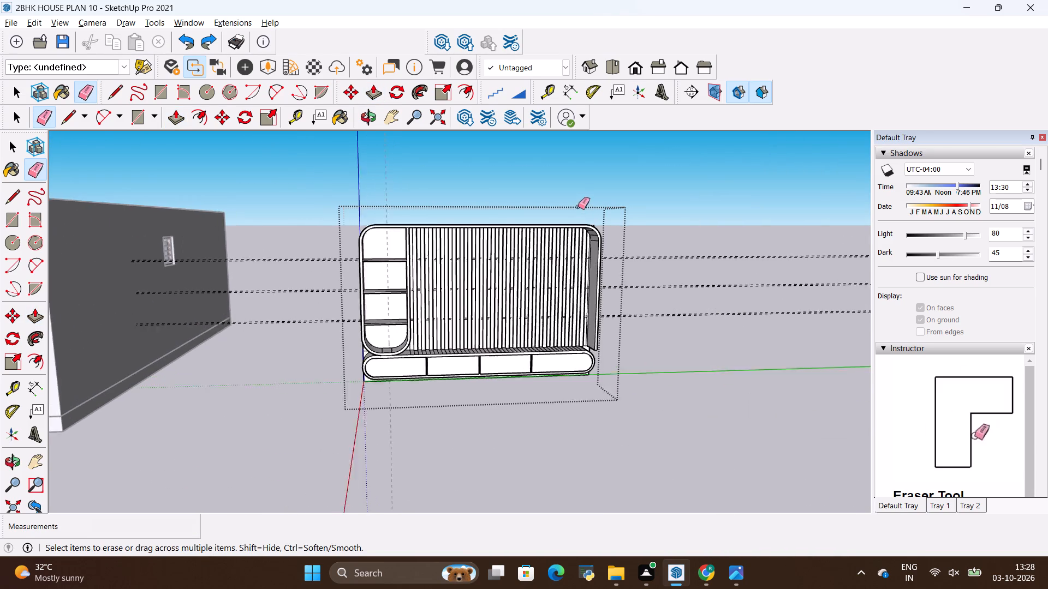
pyautogui.scroll(1, 578, 207)
pyautogui.press('space')
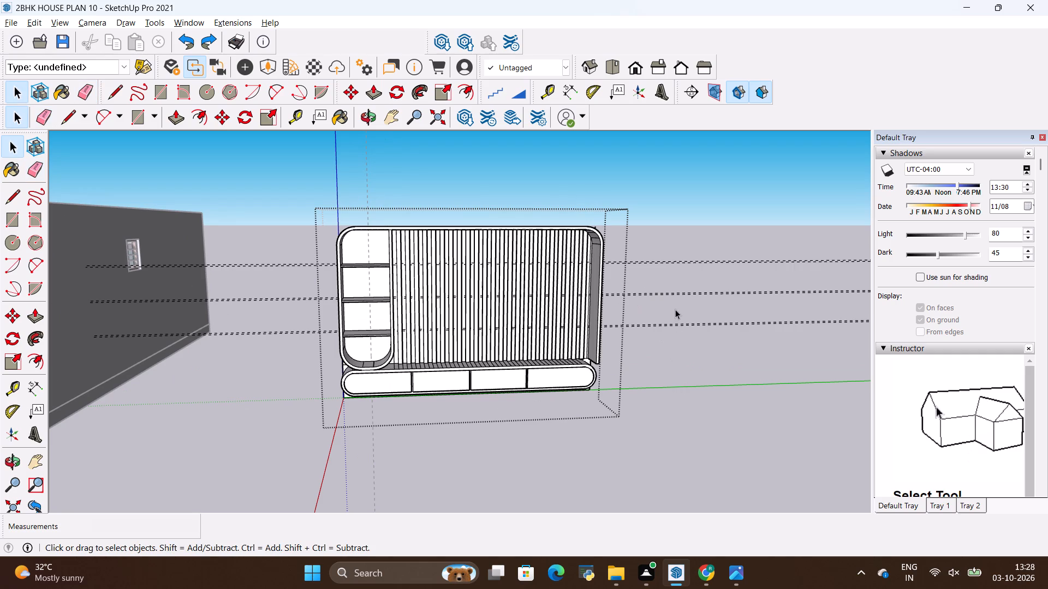
pyautogui.press('e')
pyautogui.moveTo(681, 253); pyautogui.dragTo(690, 336)
pyautogui.moveTo(683, 254); pyautogui.dragTo(688, 281)
pyautogui.press('space')
pyautogui.click(665, 336)
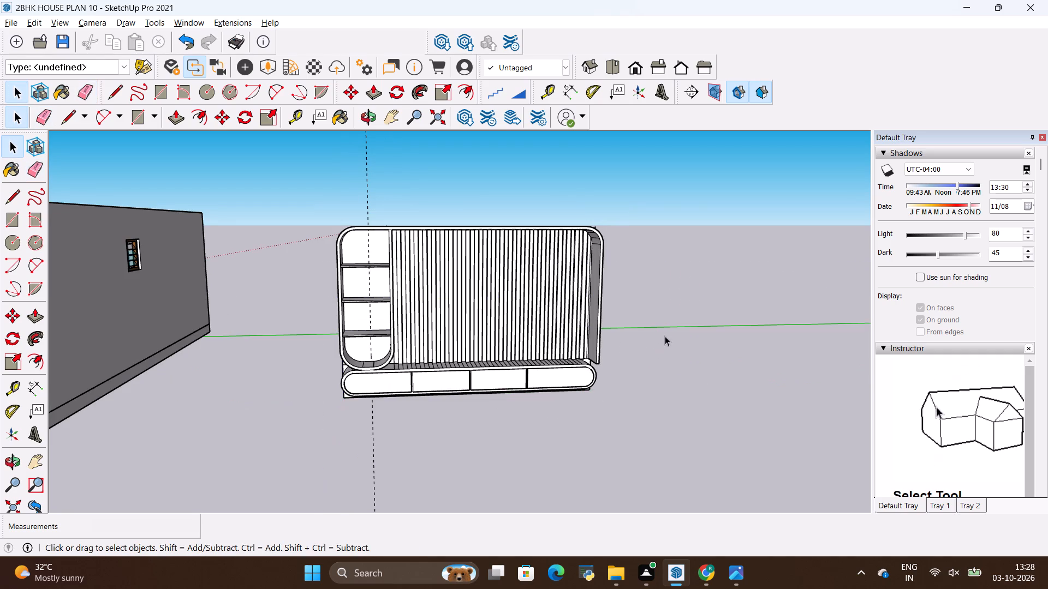
# Inspect the wall unit with its new shelves from several angles.
pyautogui.moveTo(481, 336); pyautogui.dragTo(646, 347, button='middle')
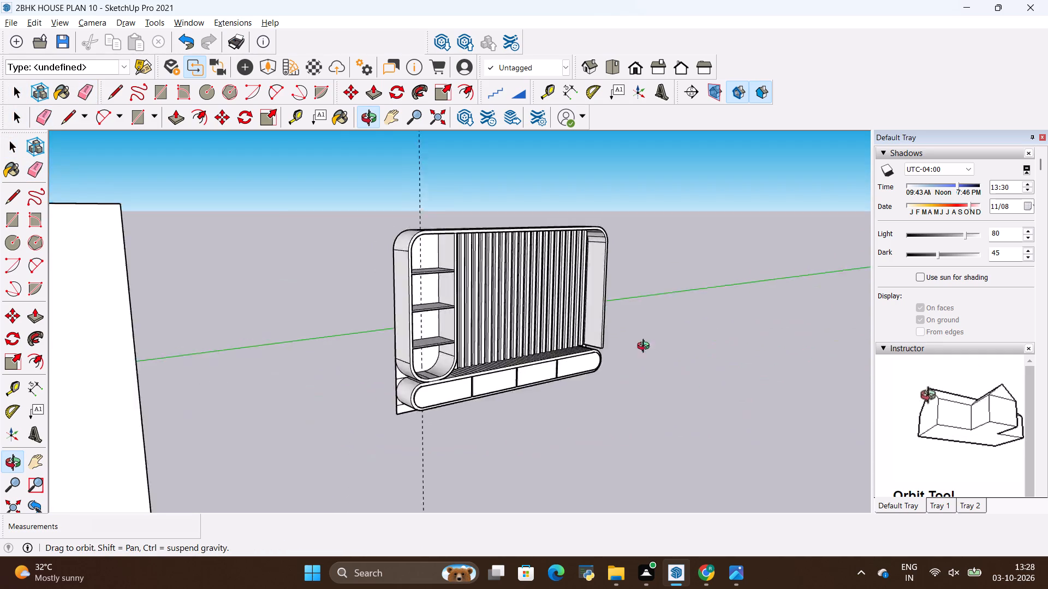
pyautogui.moveTo(646, 347); pyautogui.dragTo(456, 306, button='middle')
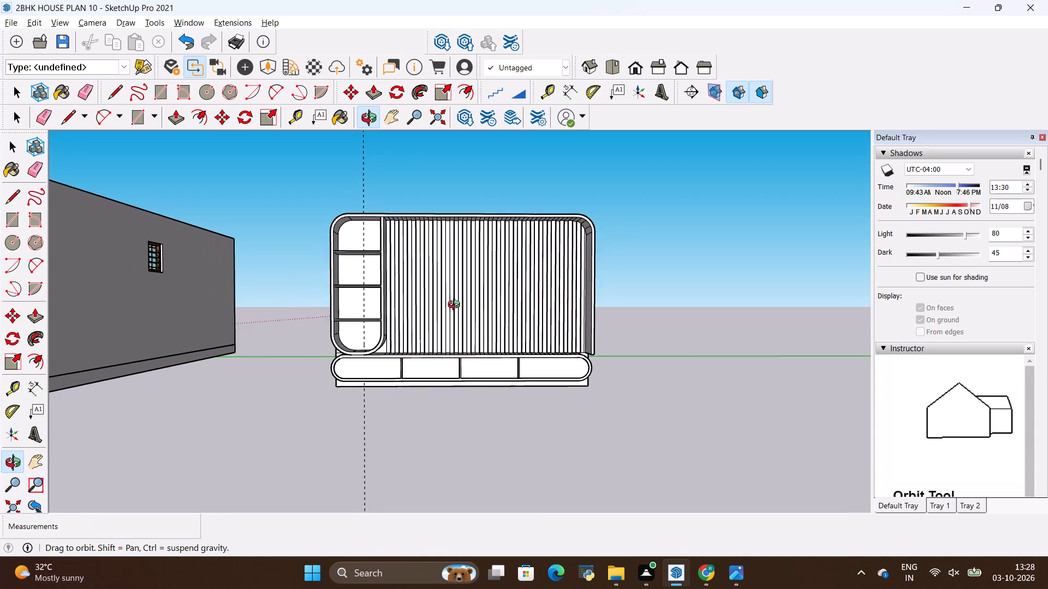
pyautogui.moveTo(456, 306); pyautogui.dragTo(524, 303, button='middle')
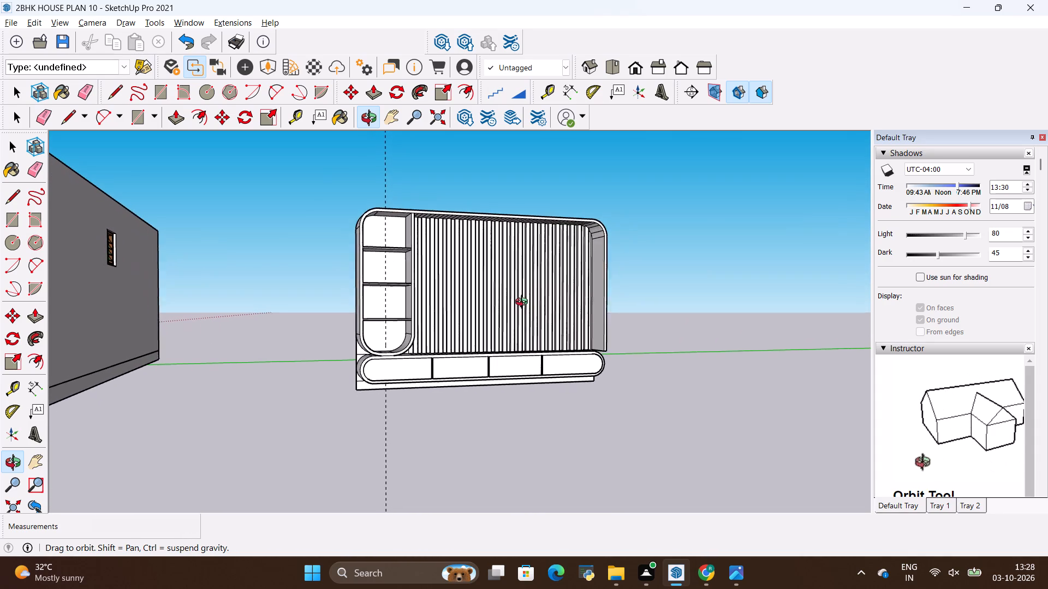
pyautogui.moveTo(524, 303); pyautogui.dragTo(501, 289, button='middle')
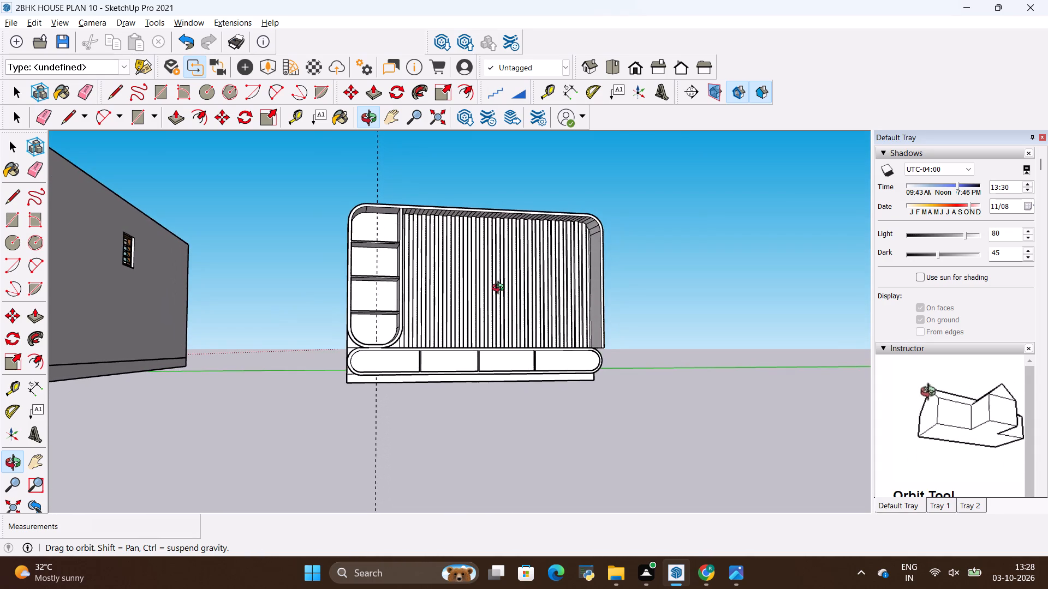
pyautogui.moveTo(501, 289); pyautogui.dragTo(478, 323, button='middle')
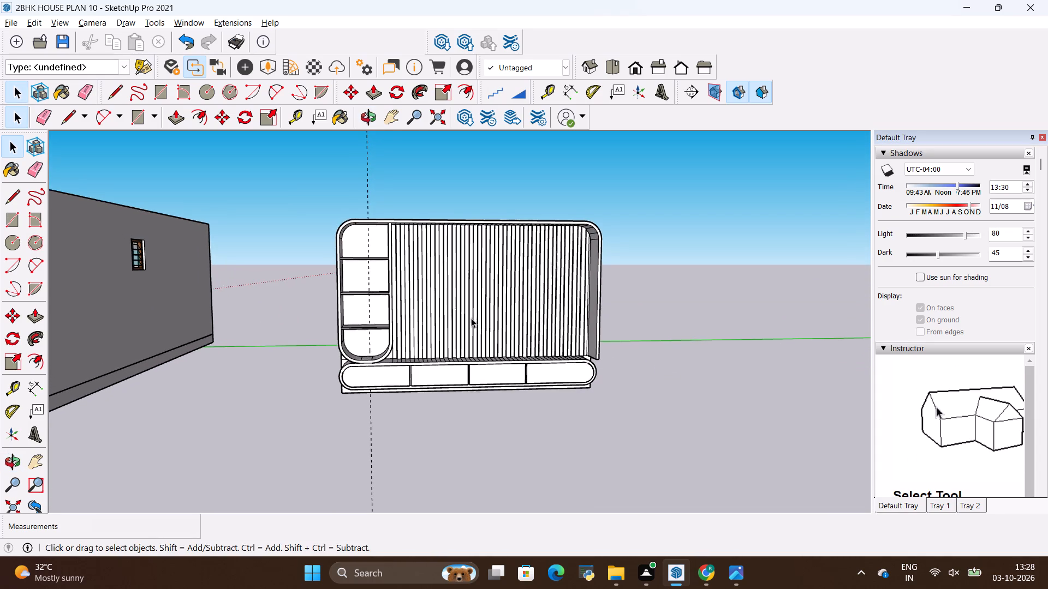
pyautogui.moveTo(497, 298); pyautogui.dragTo(342, 348, button='middle')
pyautogui.scroll(1, 496, 297)
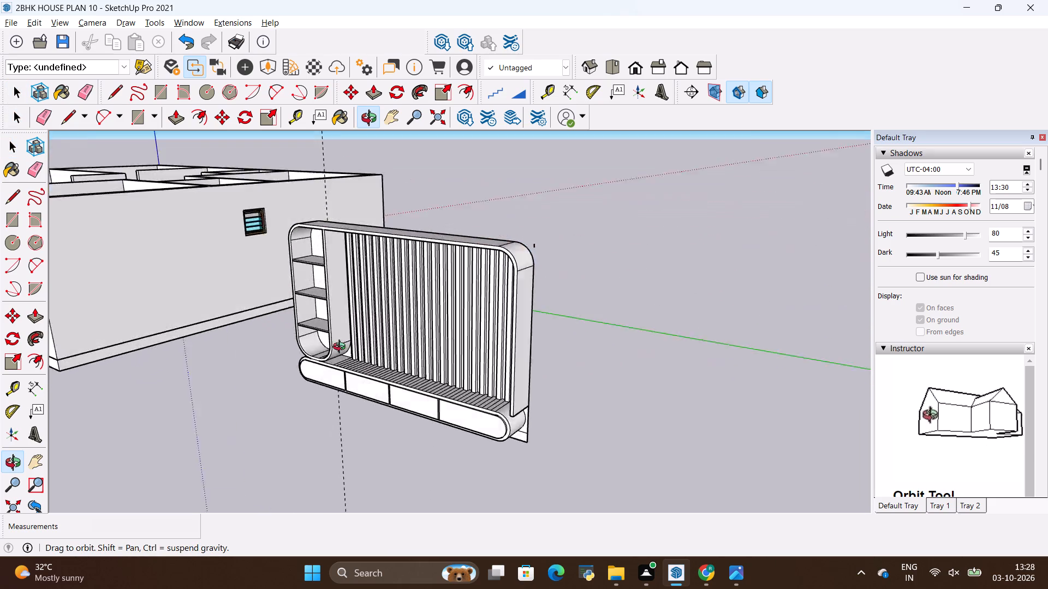
# Open the wall unit group for editing and extrude the base strip beneath the console forward by 1' 6".
pyautogui.moveTo(342, 348); pyautogui.dragTo(463, 237, button='middle')
pyautogui.scroll(6, 520, 394)
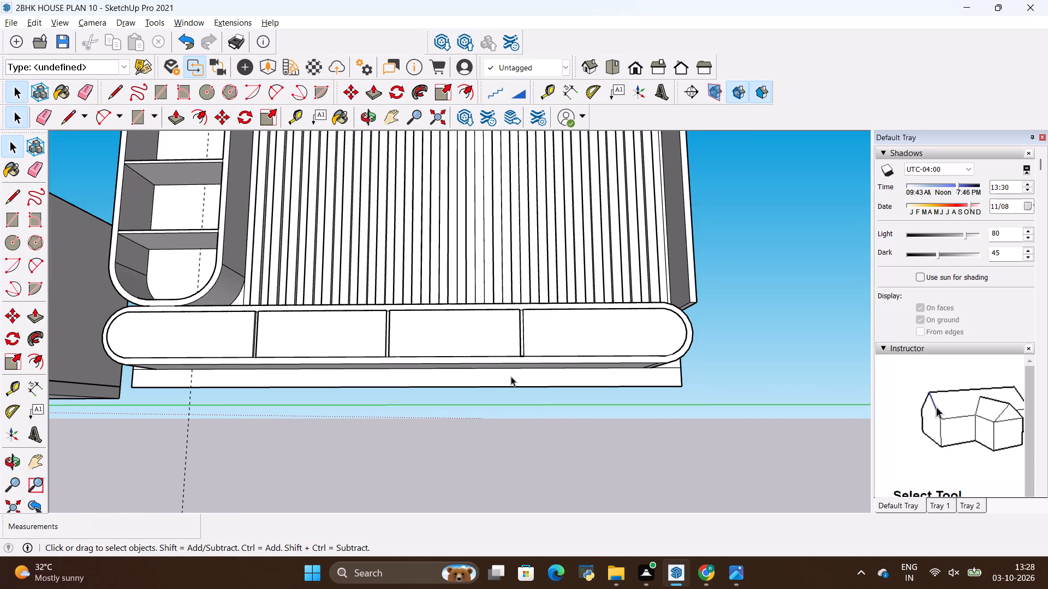
pyautogui.press('p')
pyautogui.click(511, 377)
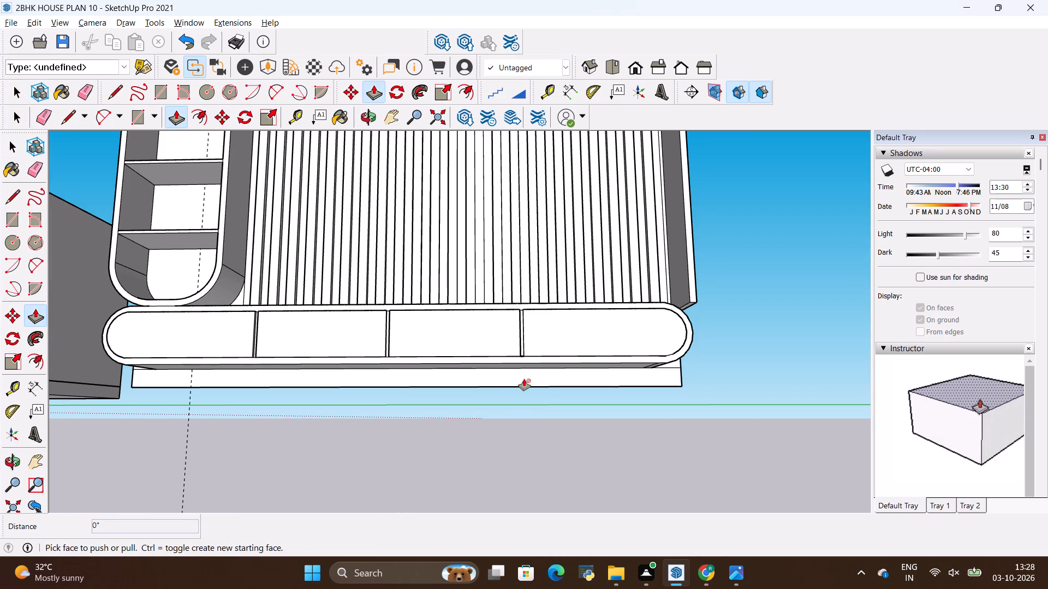
pyautogui.press('space')
pyautogui.doubleClick(524, 380)
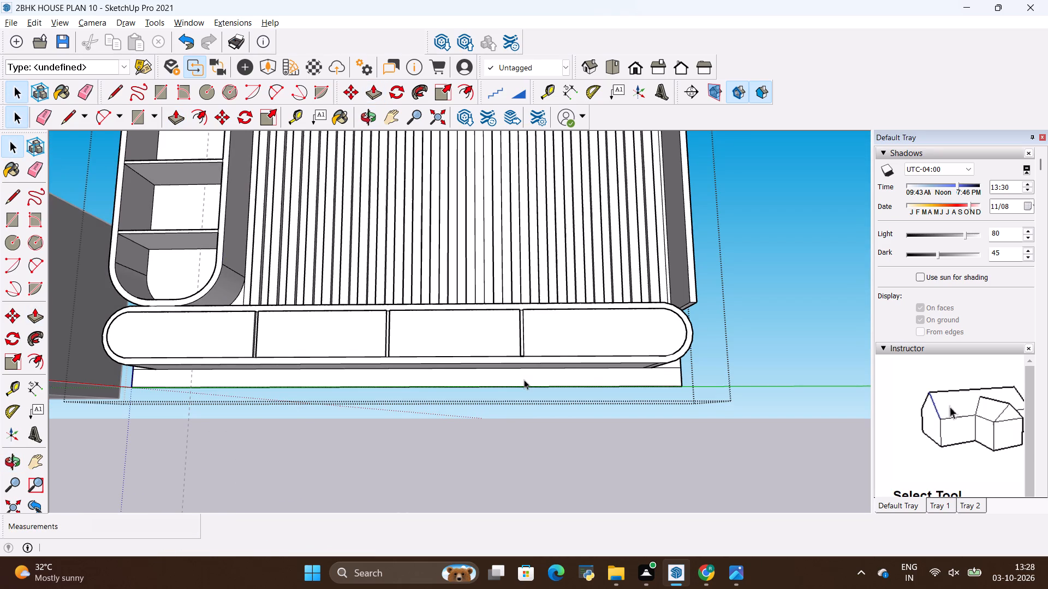
pyautogui.press('p')
pyautogui.click(524, 380)
pyautogui.click(521, 363)
pyautogui.scroll(-6, 491, 396)
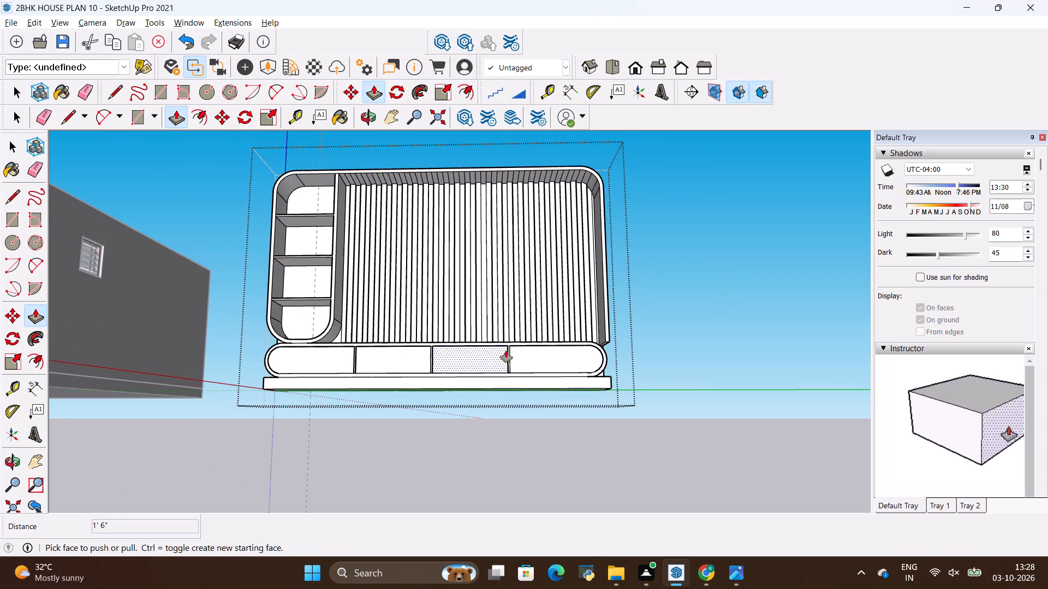
# Inspect the wall unit and its base from several angles and compare it with the reference image.
pyautogui.moveTo(513, 335); pyautogui.dragTo(562, 380, button='middle')
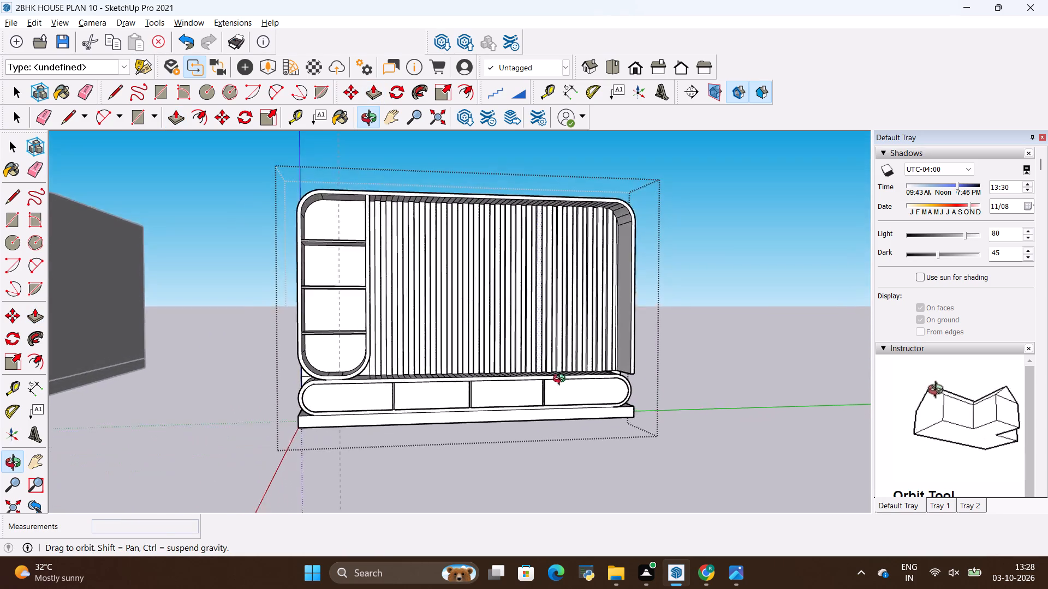
pyautogui.moveTo(562, 380); pyautogui.dragTo(519, 371, button='middle')
pyautogui.moveTo(400, 347); pyautogui.dragTo(567, 364, button='middle')
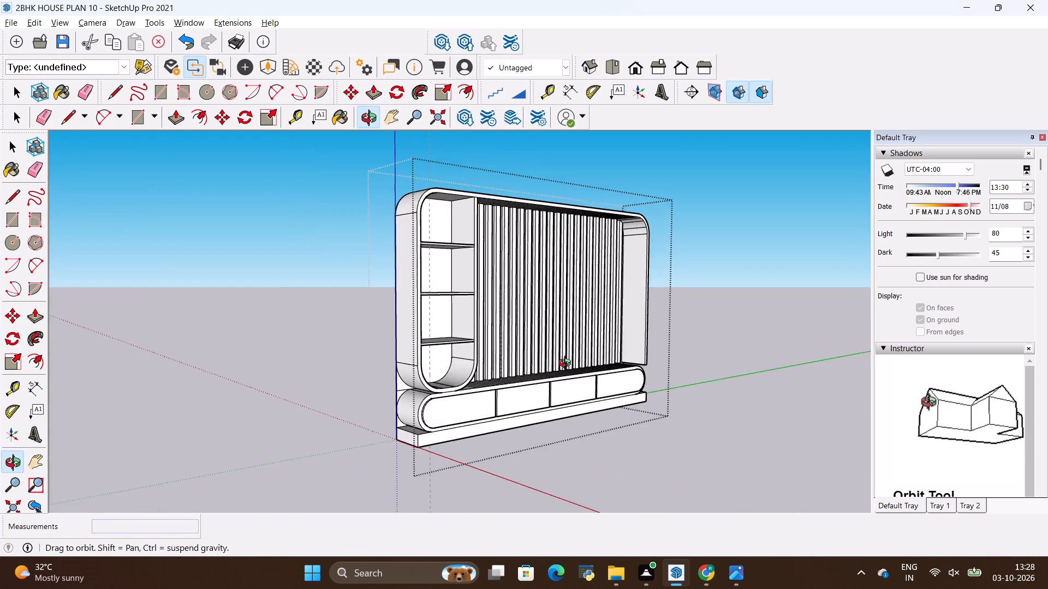
pyautogui.moveTo(567, 364); pyautogui.dragTo(495, 362, button='middle')
pyautogui.scroll(-2, 480, 353)
pyautogui.scroll(5, 377, 379)
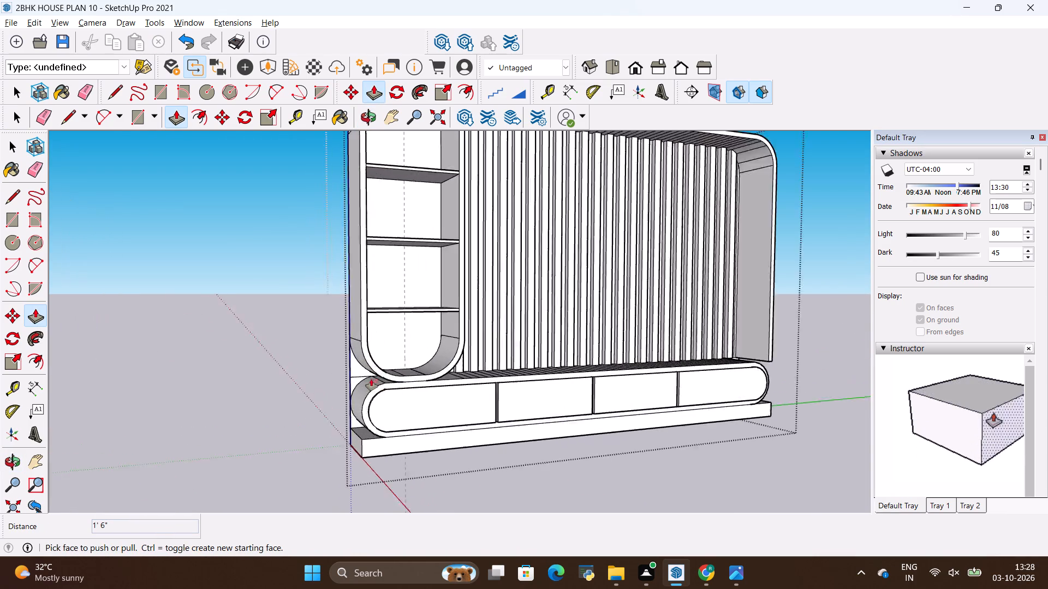
pyautogui.scroll(7, 371, 379)
pyautogui.scroll(-10, 318, 350)
pyautogui.moveTo(566, 316); pyautogui.dragTo(497, 323, button='middle')
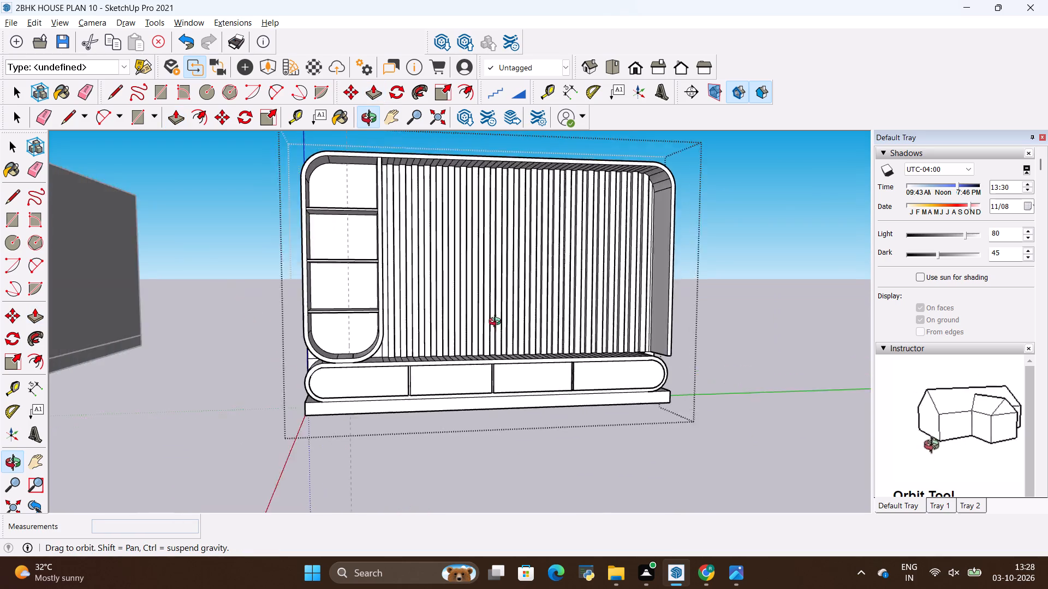
pyautogui.moveTo(497, 323); pyautogui.dragTo(544, 340, button='middle')
pyautogui.hotkey('alt', 'Tab')
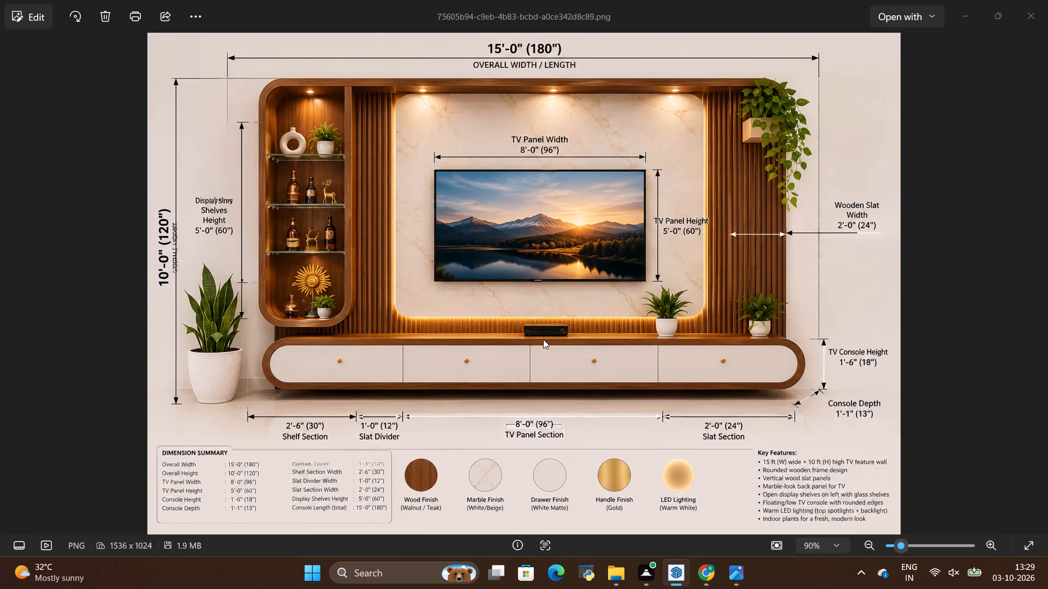
pyautogui.hotkey('alt', 'Tab')
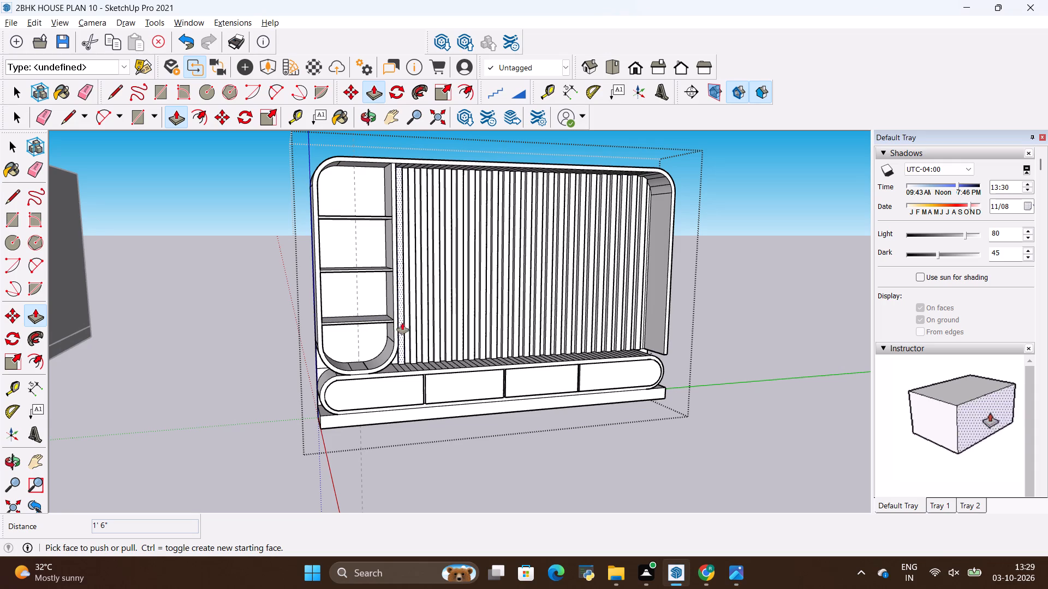
# Erase the stray horizontal edge on the back panel in the corner between the rounded display unit and the console.
pyautogui.moveTo(387, 408); pyautogui.dragTo(349, 388, button='middle')
pyautogui.scroll(3, 269, 356)
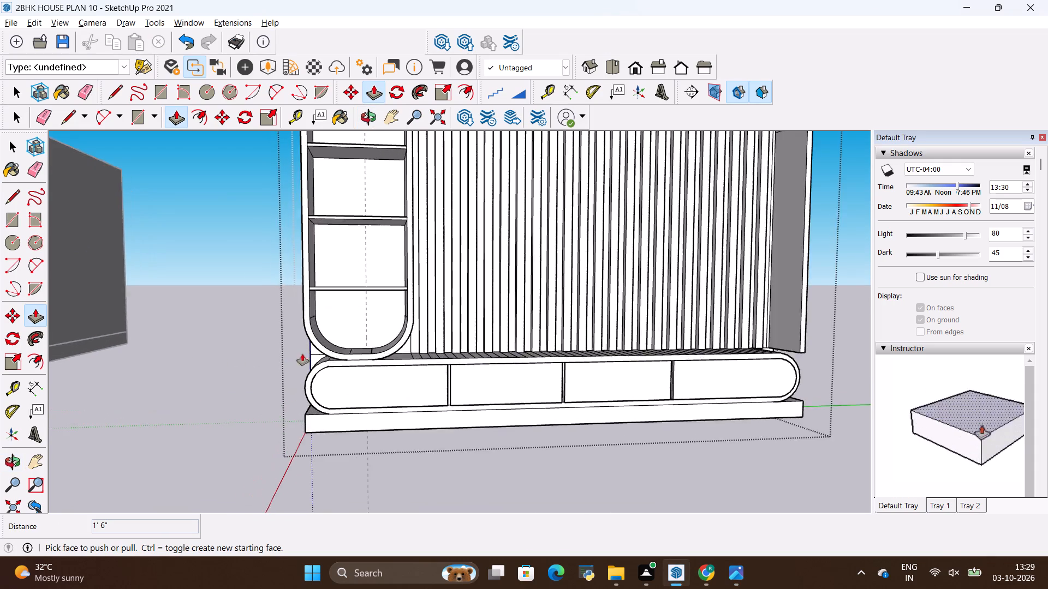
pyautogui.scroll(20, 302, 354)
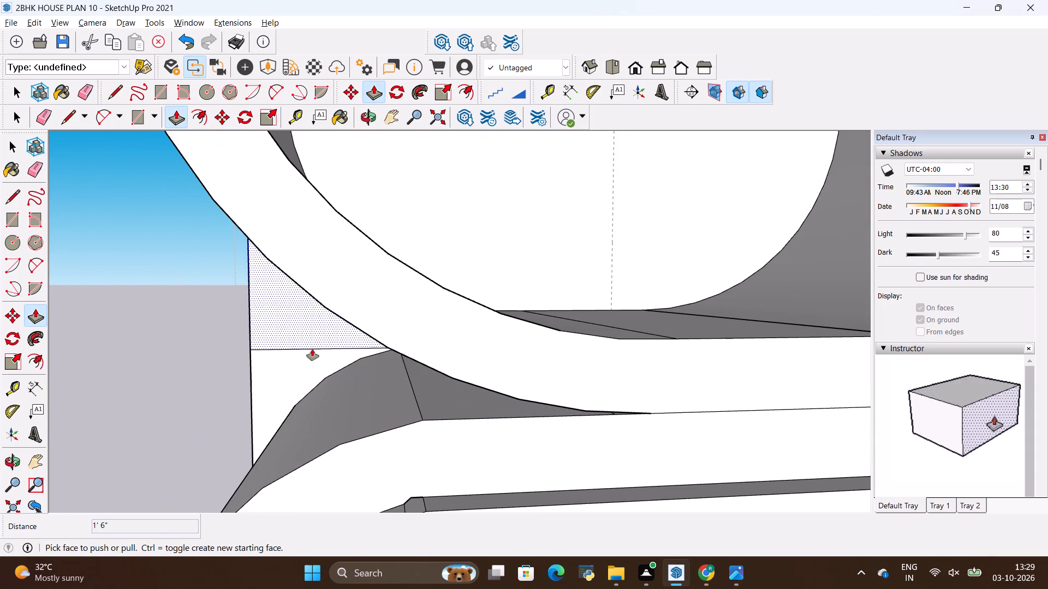
pyautogui.press('e')
pyautogui.moveTo(310, 341); pyautogui.dragTo(309, 352)
pyautogui.scroll(-20, 245, 353)
pyautogui.scroll(-2, 245, 353)
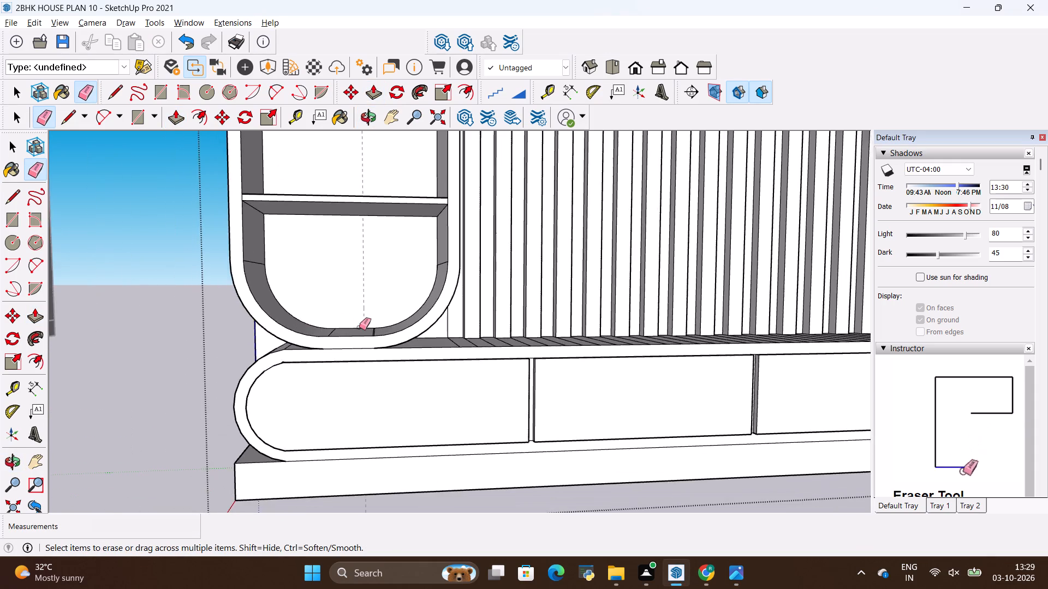
# Extrude the last narrow strip beside the wall unit's side panel forward 2", flush with the neighbouring slats.
pyautogui.scroll(-8, 359, 327)
pyautogui.moveTo(439, 325); pyautogui.dragTo(426, 343, button='middle')
pyautogui.moveTo(450, 348); pyautogui.dragTo(420, 367, button='middle')
pyautogui.scroll(20, 571, 375)
pyautogui.scroll(1, 571, 375)
pyautogui.scroll(-3, 604, 311)
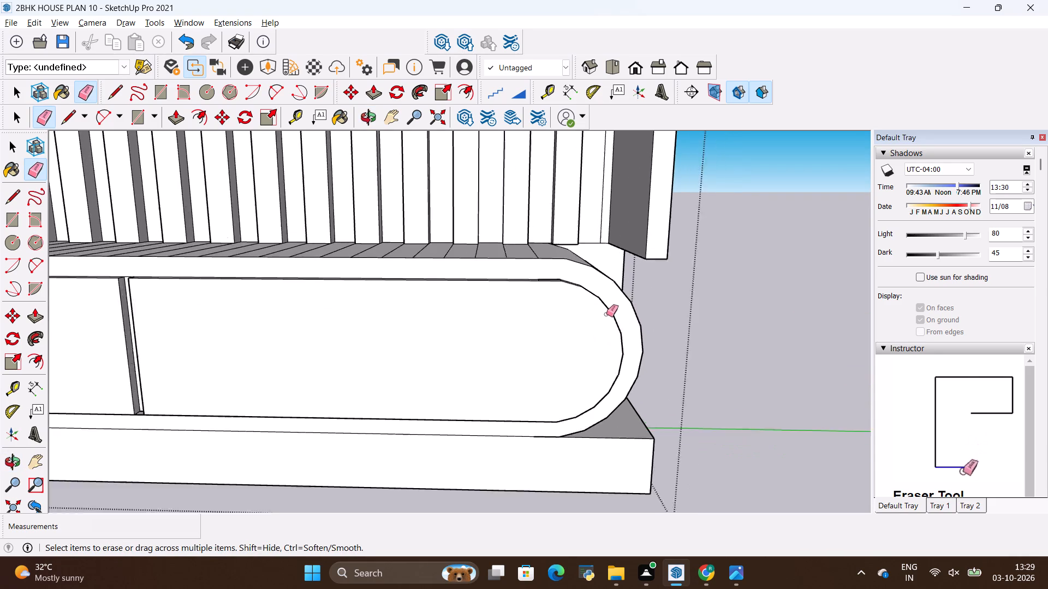
pyautogui.scroll(-13, 606, 314)
pyautogui.scroll(12, 614, 283)
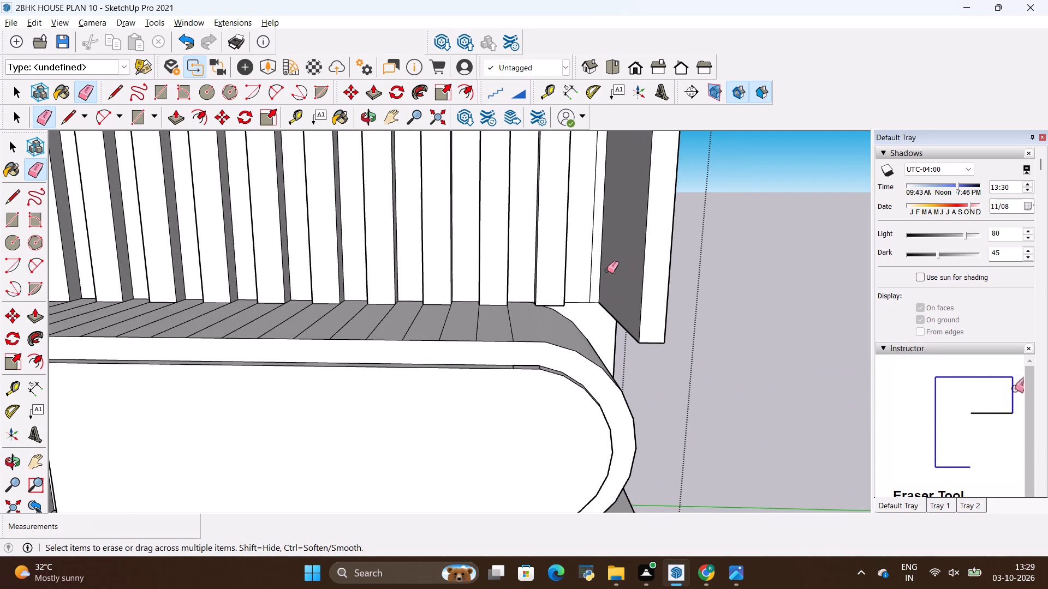
pyautogui.scroll(9, 605, 272)
pyautogui.press('p')
pyautogui.click(582, 304)
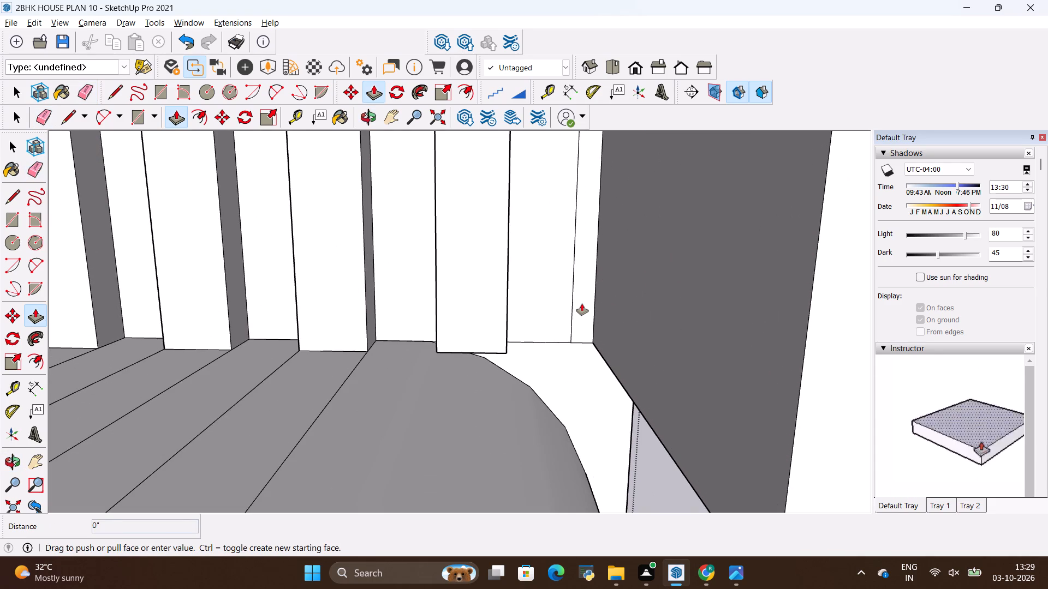
pyautogui.click(489, 323)
# Compare the wall unit's shelves, slats and TV panel area with the reference image.
pyautogui.scroll(-10, 602, 377)
pyautogui.scroll(1, 617, 342)
pyautogui.scroll(-2, 617, 342)
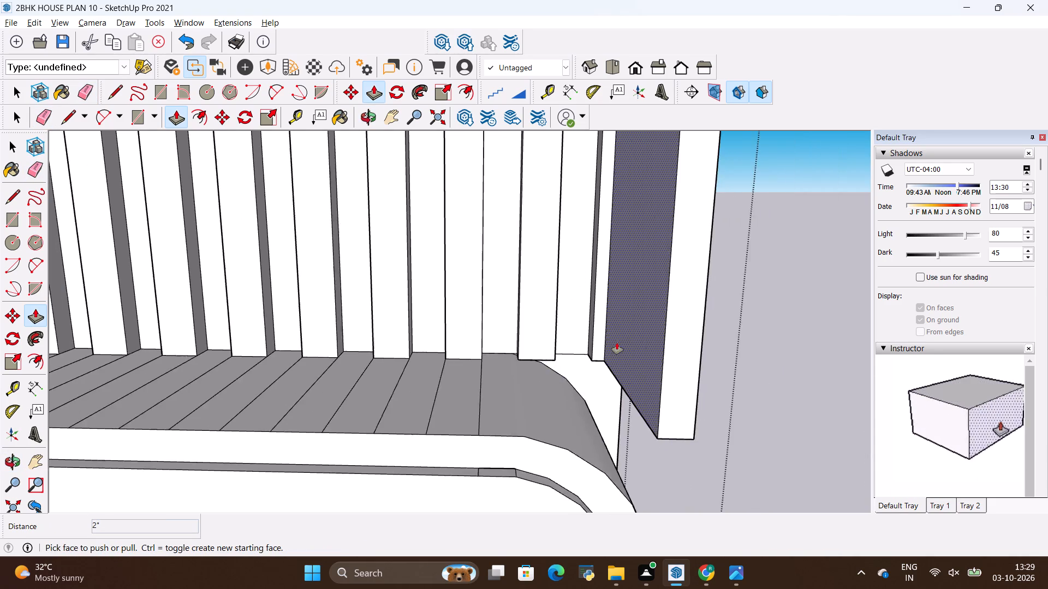
pyautogui.scroll(-20, 617, 342)
pyautogui.scroll(-1, 617, 342)
pyautogui.moveTo(624, 329); pyautogui.dragTo(629, 314, button='middle')
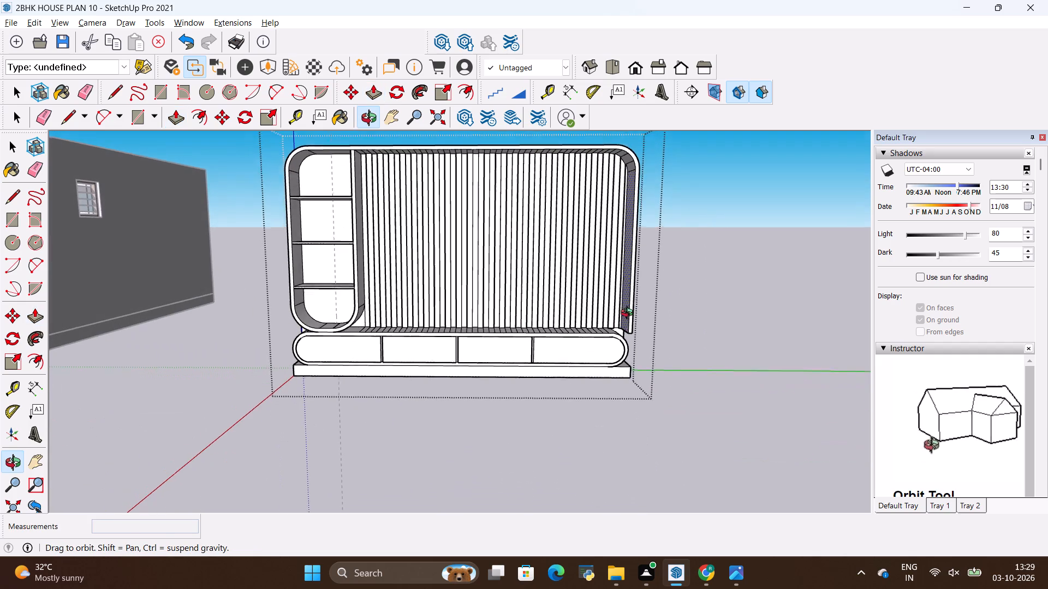
pyautogui.moveTo(629, 314); pyautogui.dragTo(630, 312, button='middle')
pyautogui.moveTo(456, 311); pyautogui.dragTo(481, 308, button='middle')
pyautogui.scroll(-3, 473, 303)
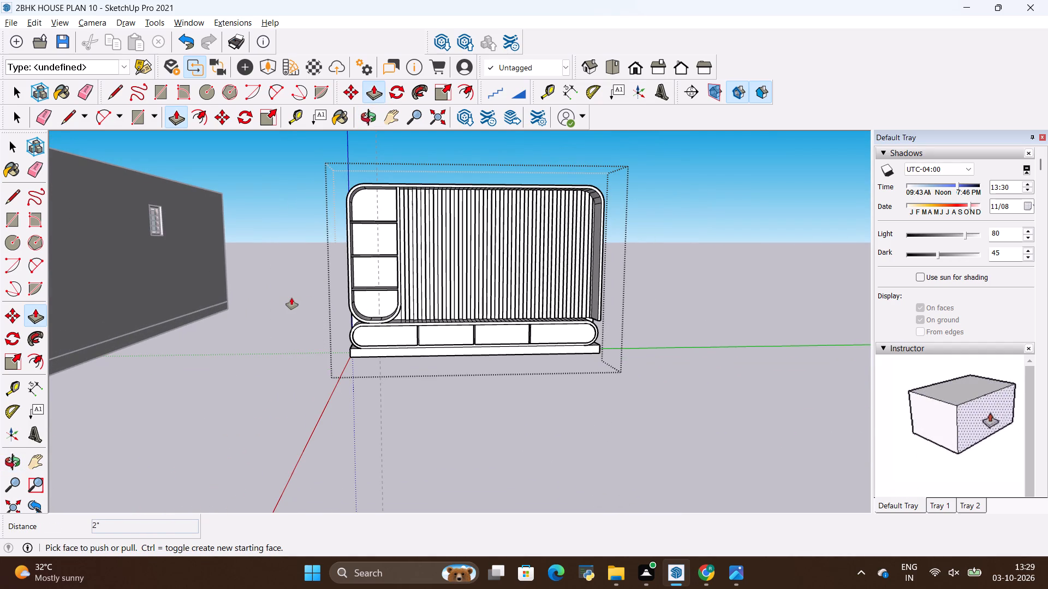
pyautogui.scroll(-3, 291, 298)
pyautogui.hotkey('alt', 'Tab')
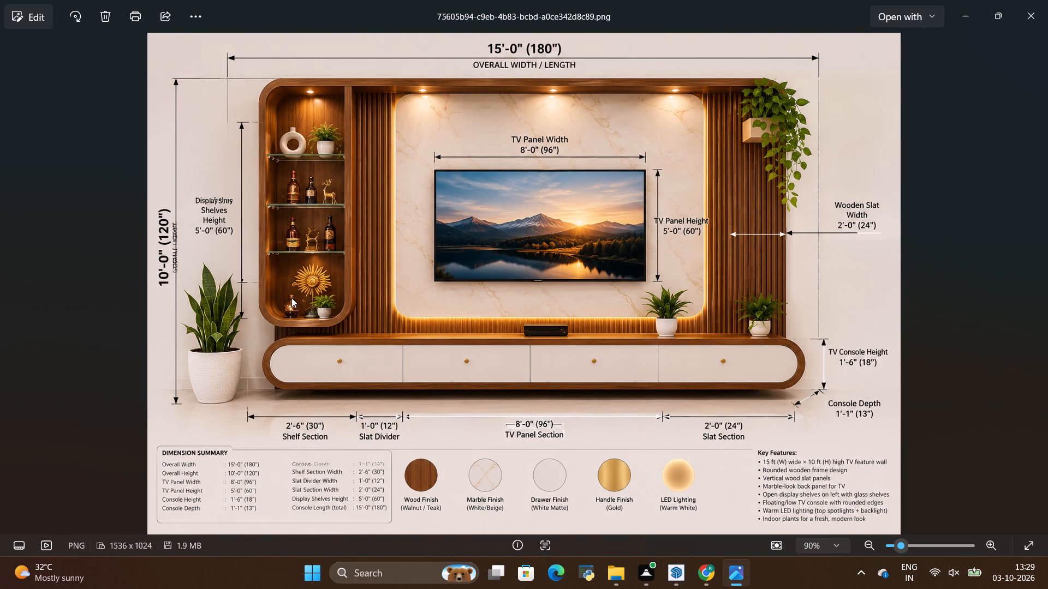
pyautogui.hotkey('alt', 'Tab')
pyautogui.hotkey('alt', 'Tab')
pyautogui.hotkey('alt', 'Tab')
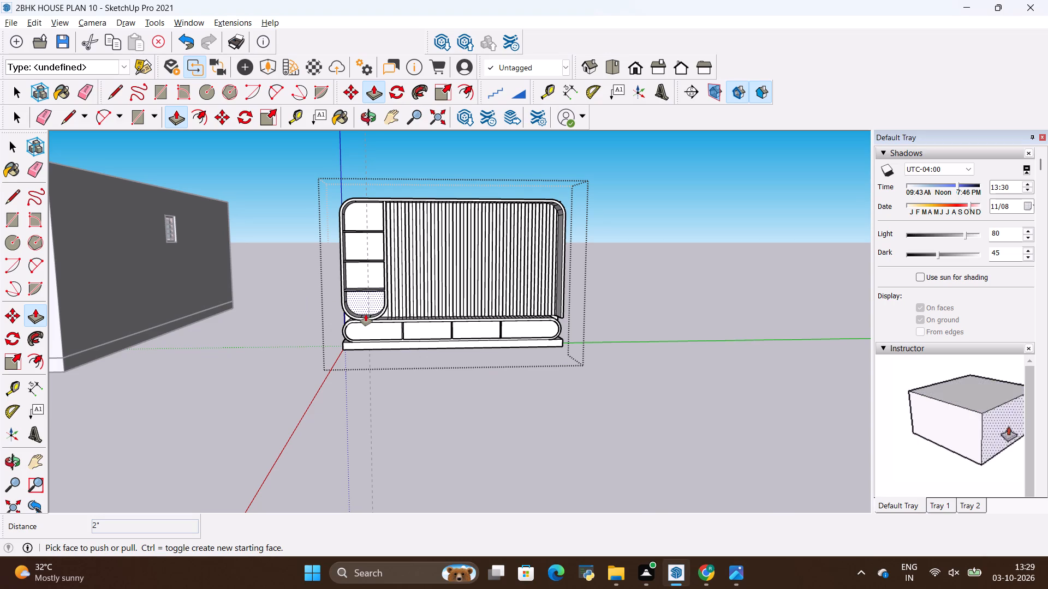
pyautogui.moveTo(398, 224); pyautogui.dragTo(349, 207, button='middle')
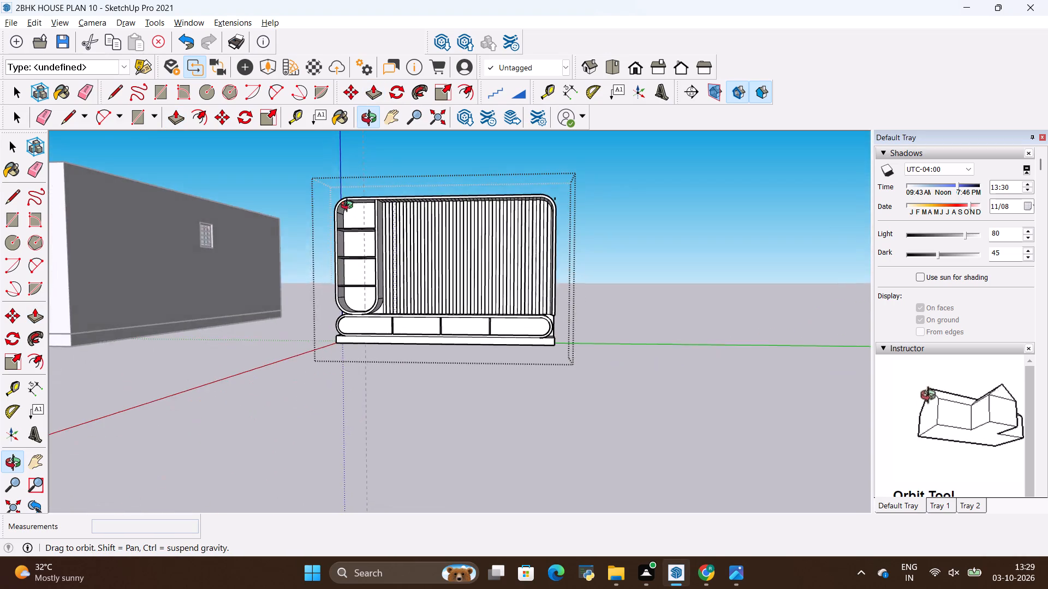
pyautogui.moveTo(349, 207); pyautogui.dragTo(349, 206, button='middle')
pyautogui.hotkey('alt', 'Tab')
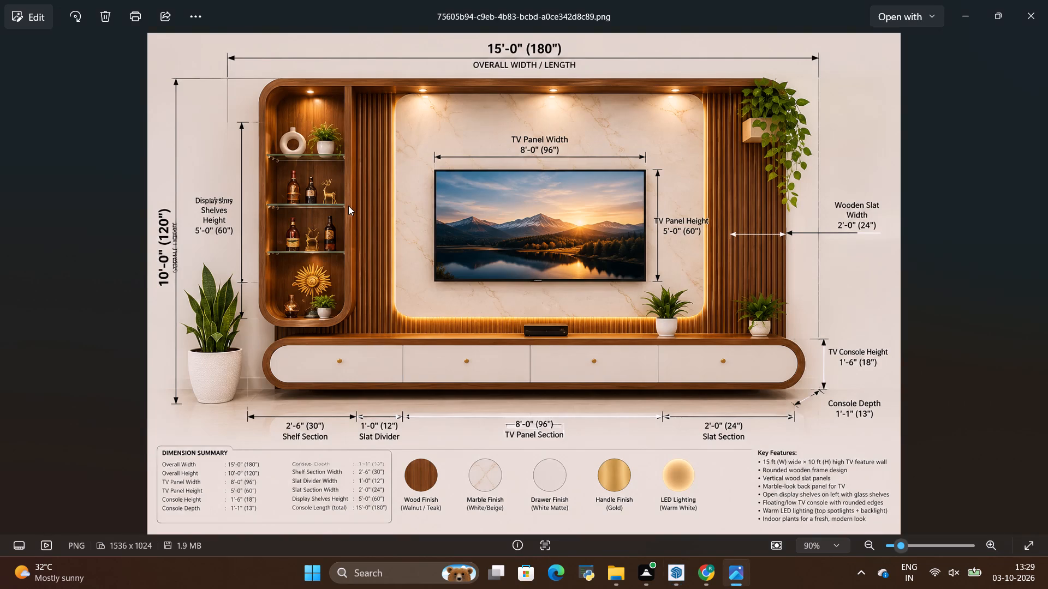
pyautogui.hotkey('alt', 'Tab')
pyautogui.hotkey('alt', 'Tab')
pyautogui.hotkey('alt', 'Tab')
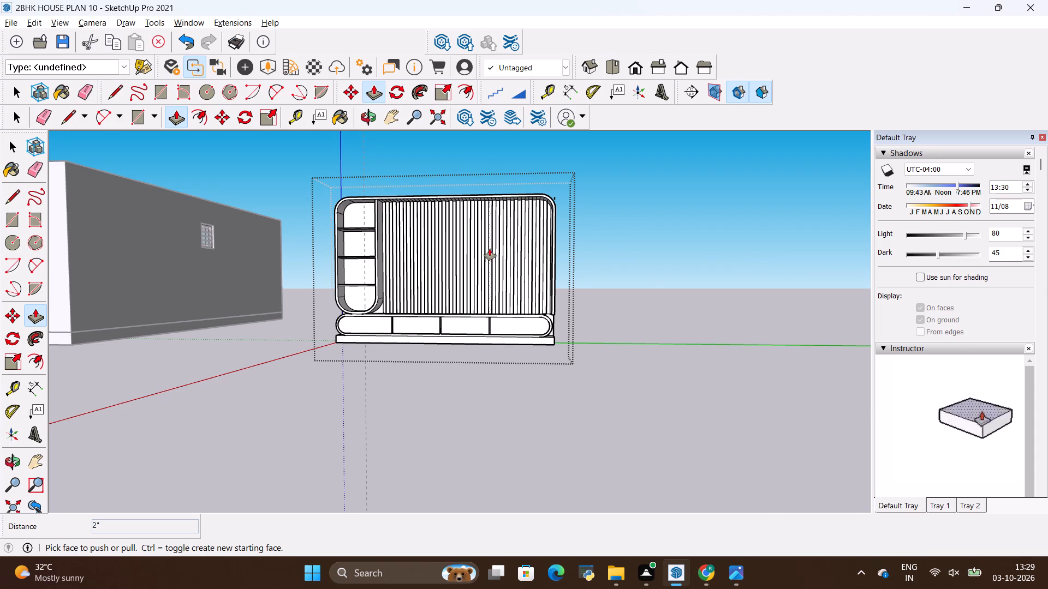
pyautogui.hotkey('alt', 'Tab')
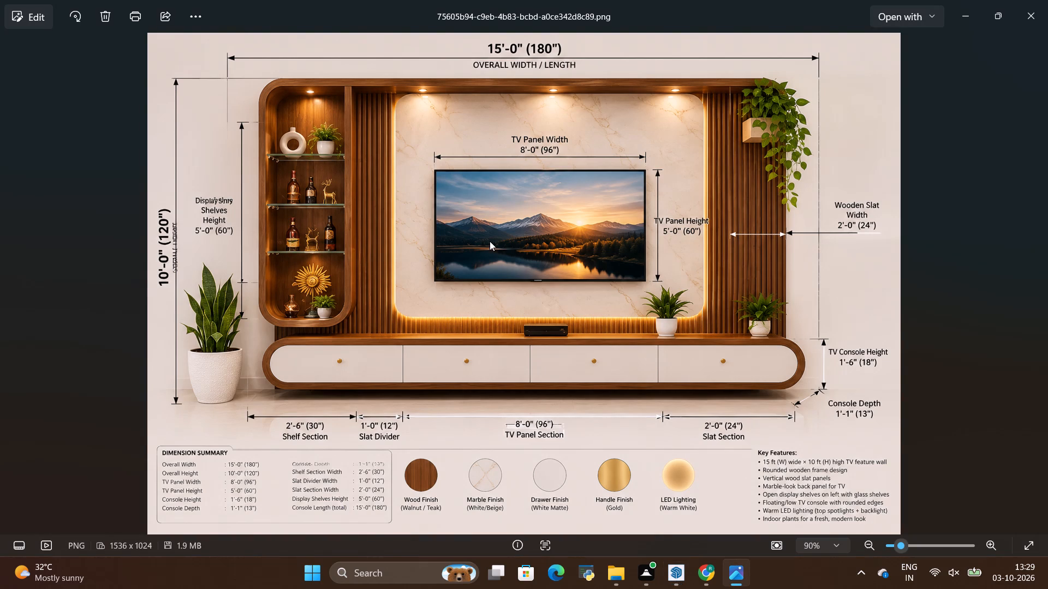
pyautogui.hotkey('alt', 'Tab')
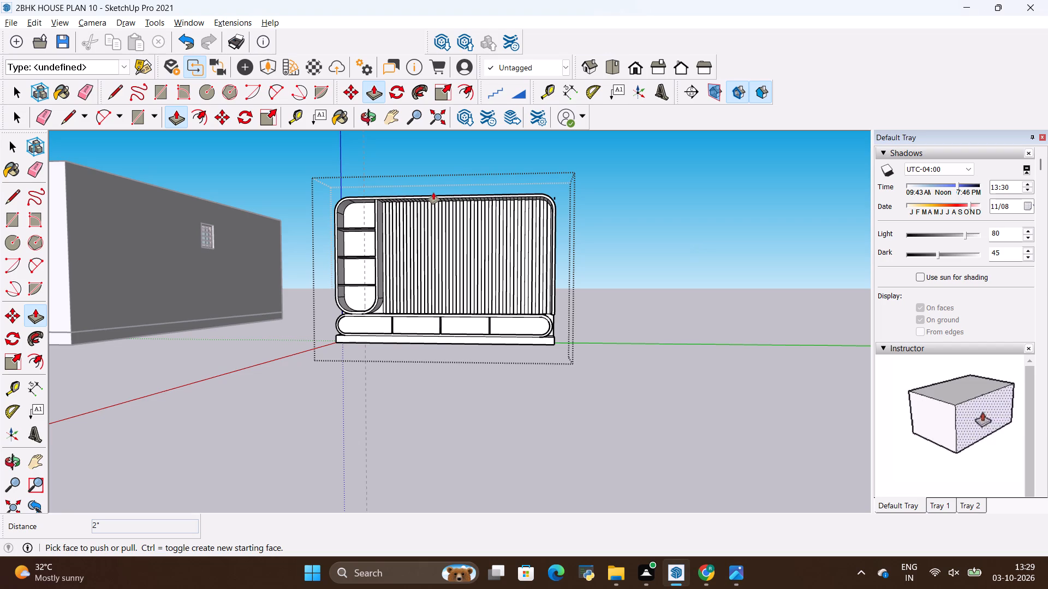
pyautogui.hotkey('alt', 'Tab')
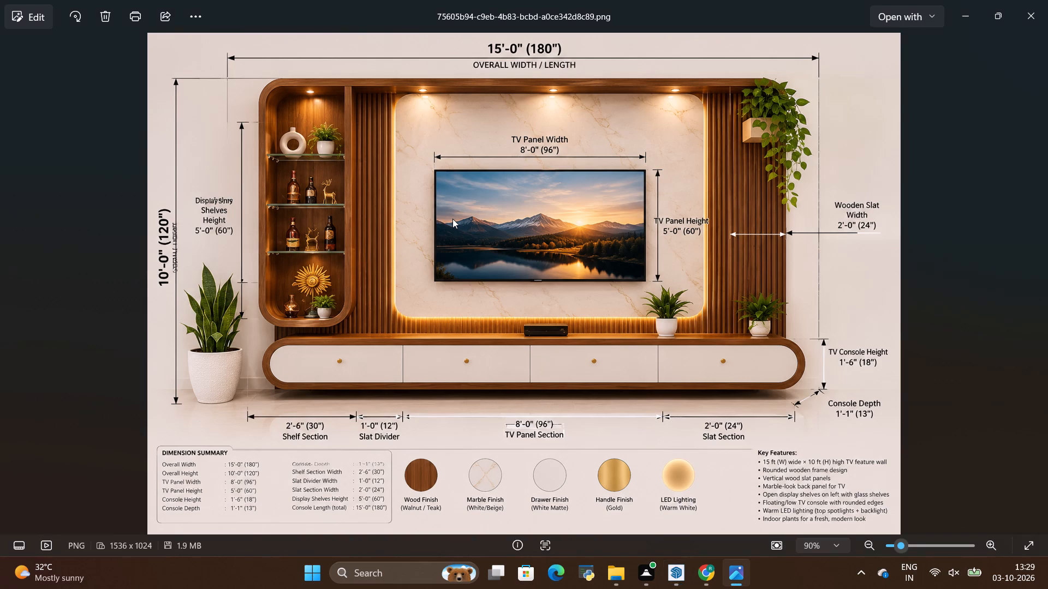
pyautogui.hotkey('alt', 'Tab')
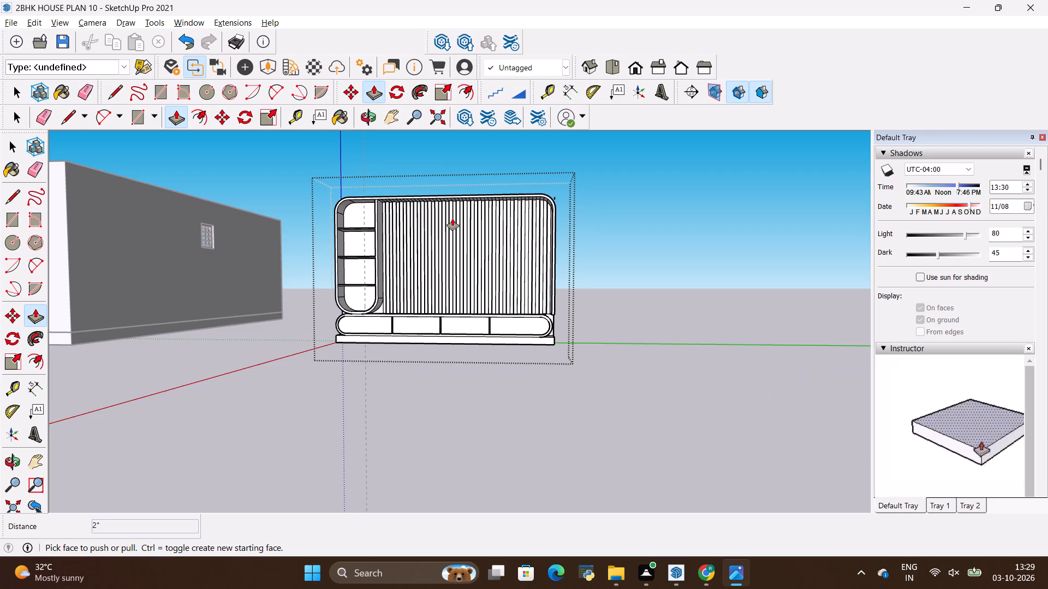
pyautogui.scroll(9, 413, 200)
pyautogui.hotkey('alt', 'Tab')
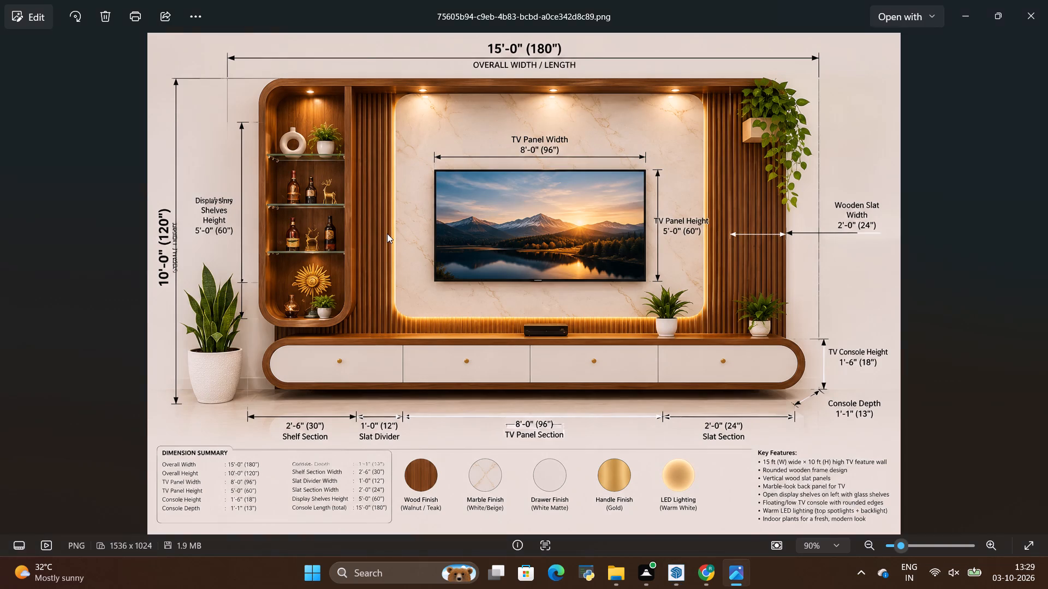
pyautogui.hotkey('alt', 'Tab')
pyautogui.scroll(7, 389, 226)
pyautogui.moveTo(394, 223); pyautogui.dragTo(434, 239, button='middle')
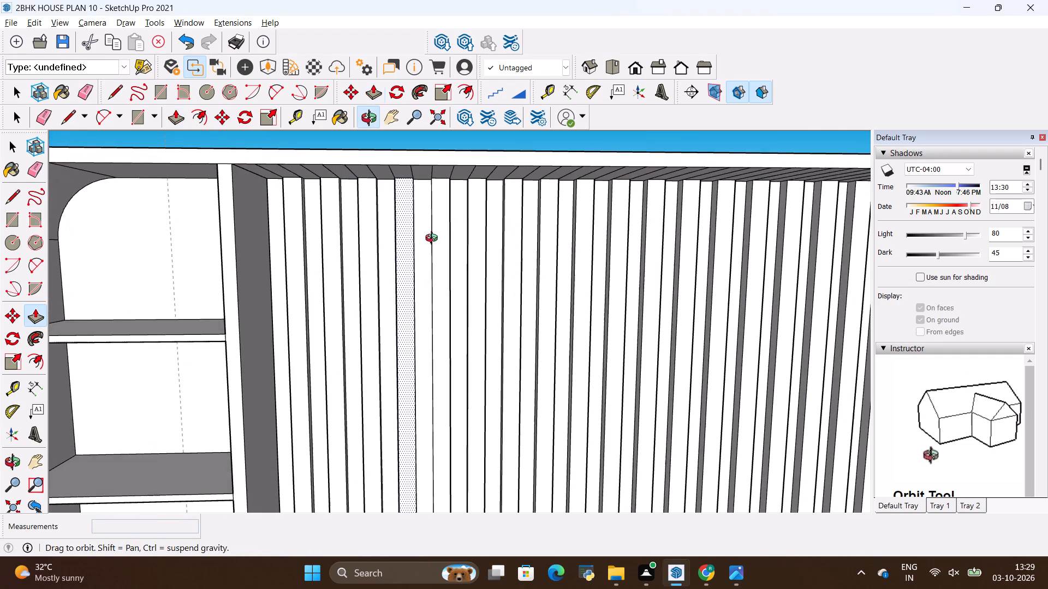
pyautogui.moveTo(434, 239); pyautogui.dragTo(440, 239, button='middle')
pyautogui.scroll(-3, 389, 230)
pyautogui.hotkey('alt', 'Tab')
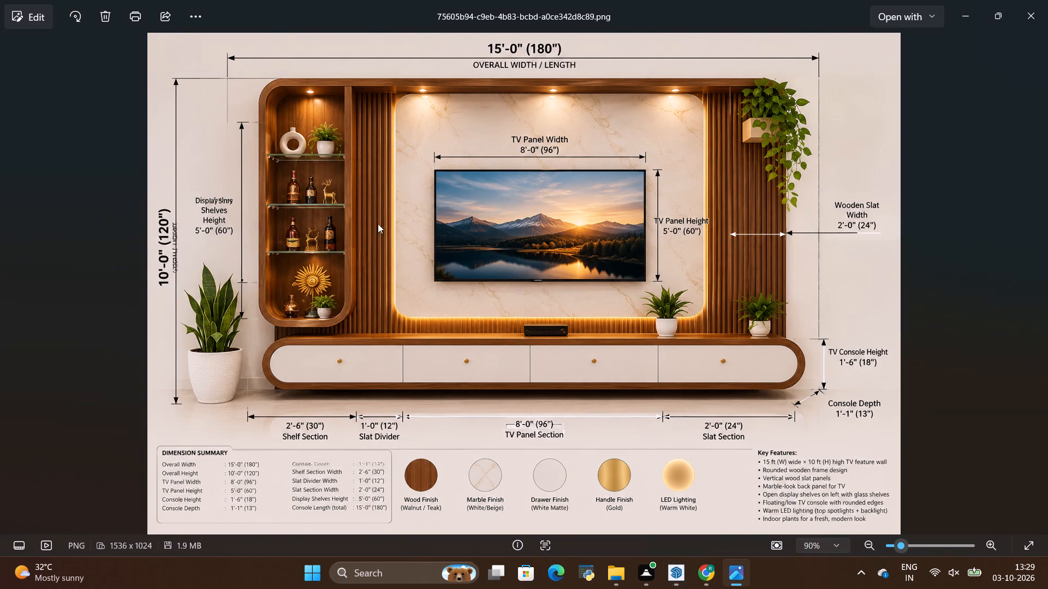
pyautogui.scroll(8, 397, 90)
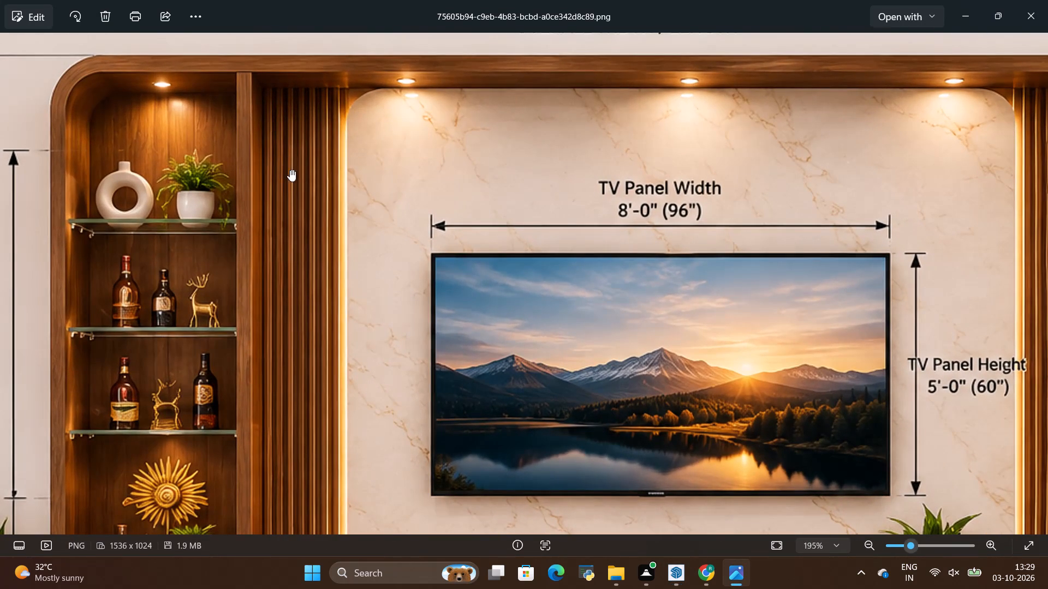
pyautogui.hotkey('alt', 'Tab')
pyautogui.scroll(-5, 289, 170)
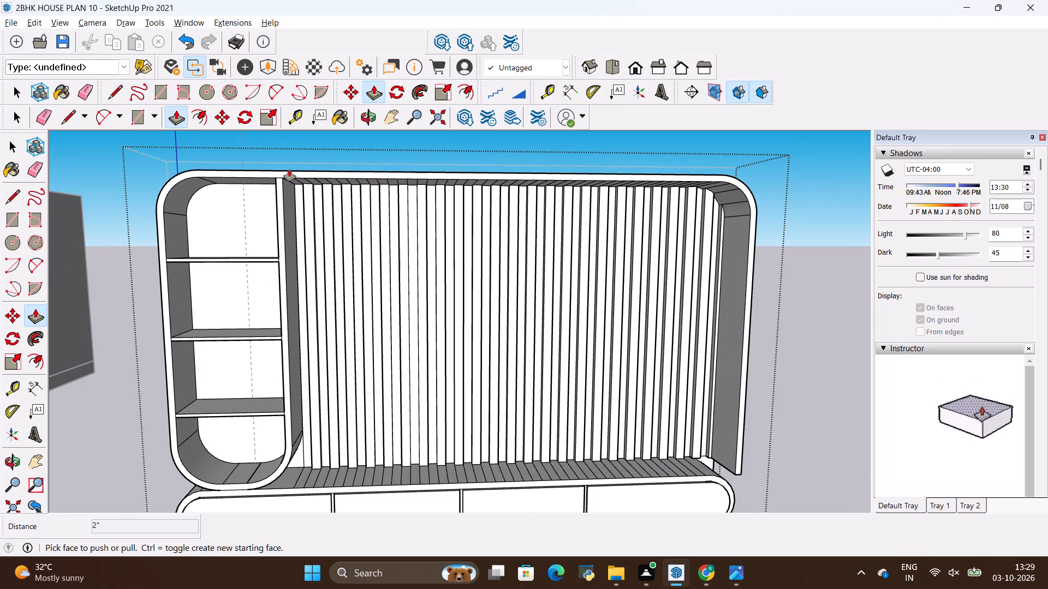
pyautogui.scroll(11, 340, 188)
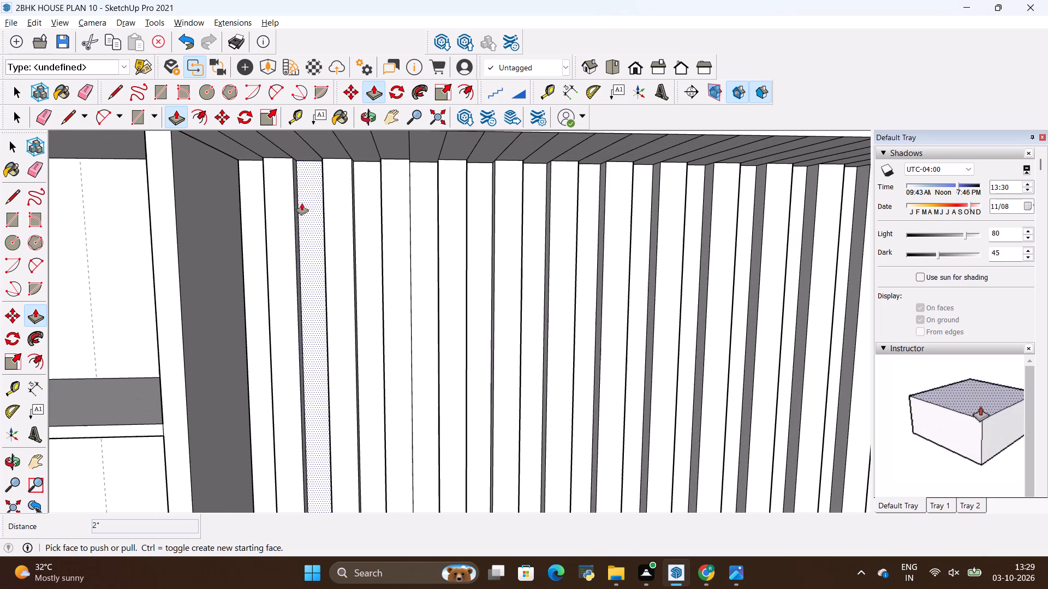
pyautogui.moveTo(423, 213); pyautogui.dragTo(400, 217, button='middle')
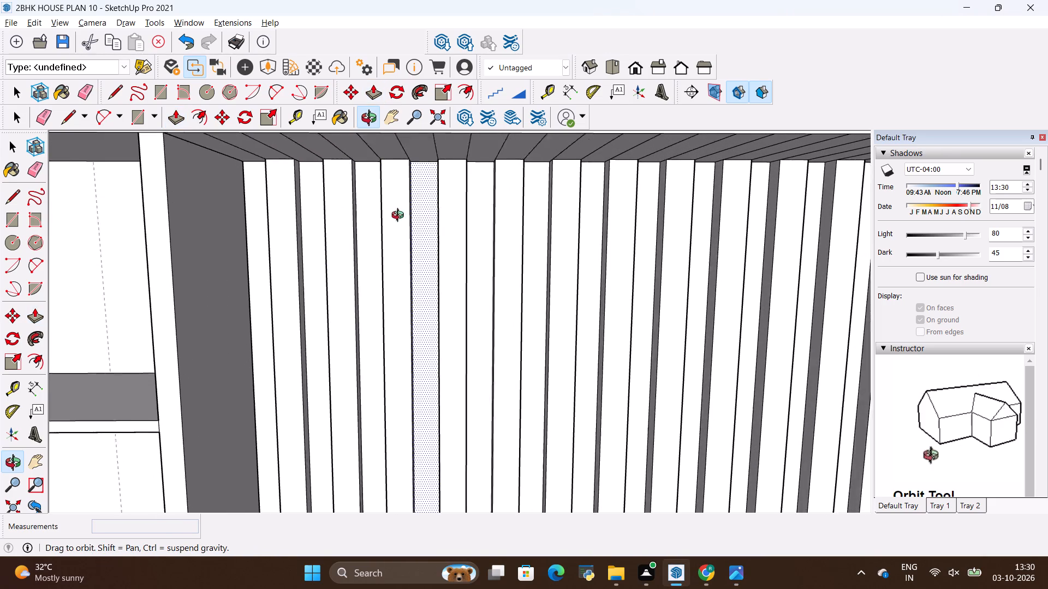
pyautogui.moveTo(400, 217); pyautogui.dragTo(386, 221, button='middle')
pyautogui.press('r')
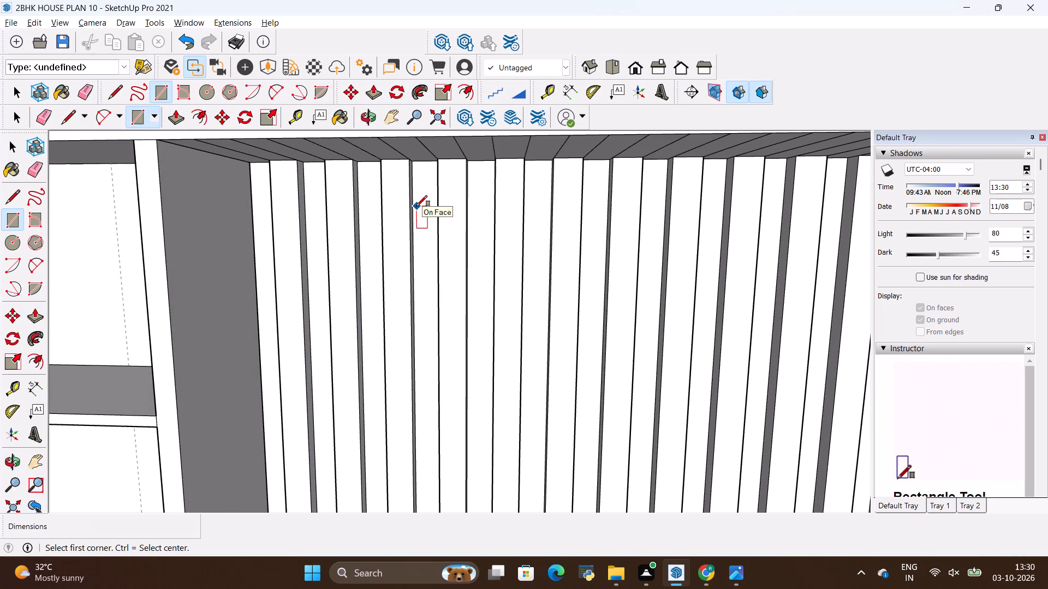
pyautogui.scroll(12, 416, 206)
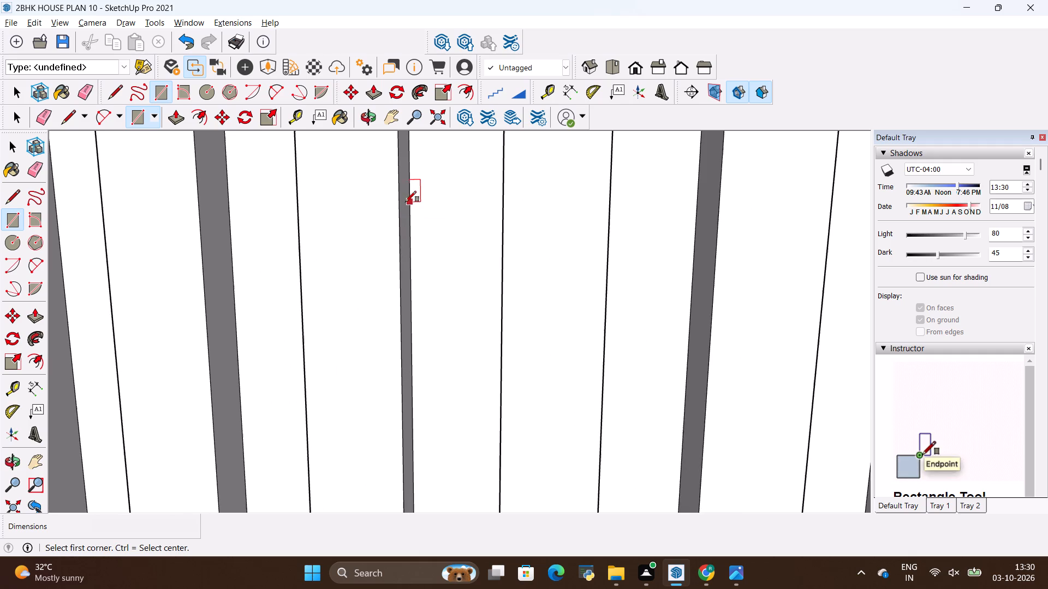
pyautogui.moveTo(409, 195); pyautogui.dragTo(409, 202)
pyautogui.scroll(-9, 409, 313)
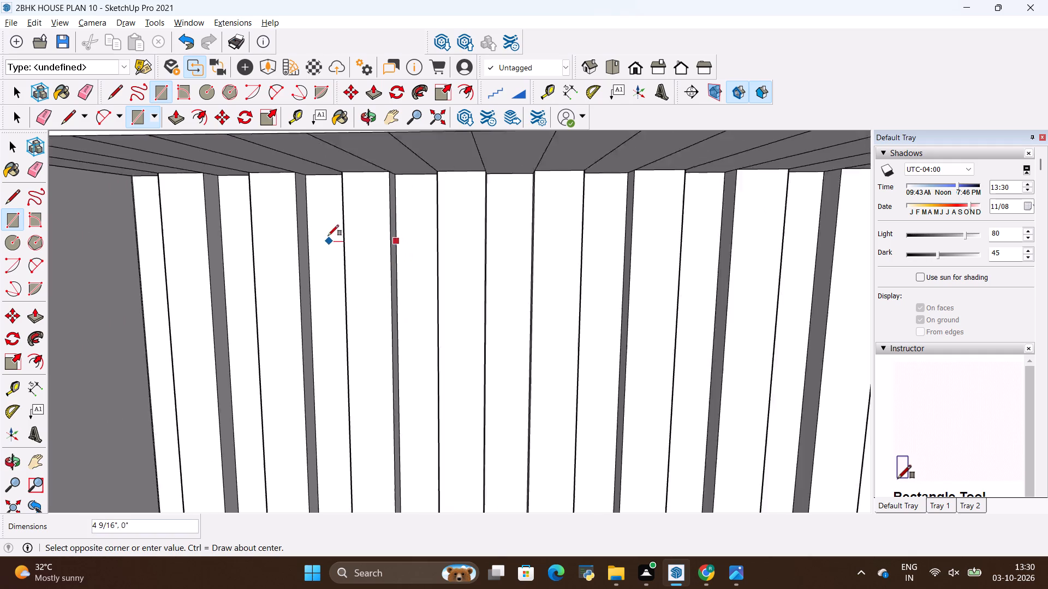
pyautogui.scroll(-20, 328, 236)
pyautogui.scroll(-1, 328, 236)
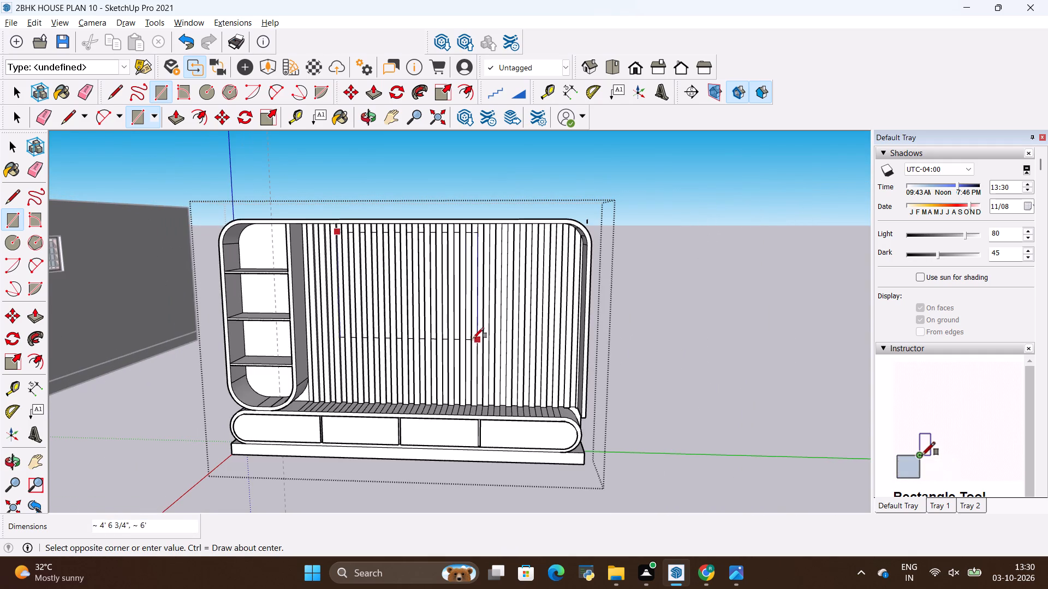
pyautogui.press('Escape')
# Draw a TV panel rectangle about 7' 9" wide and 5' high across the slat fronts, between two slat edges.
pyautogui.scroll(13, 346, 235)
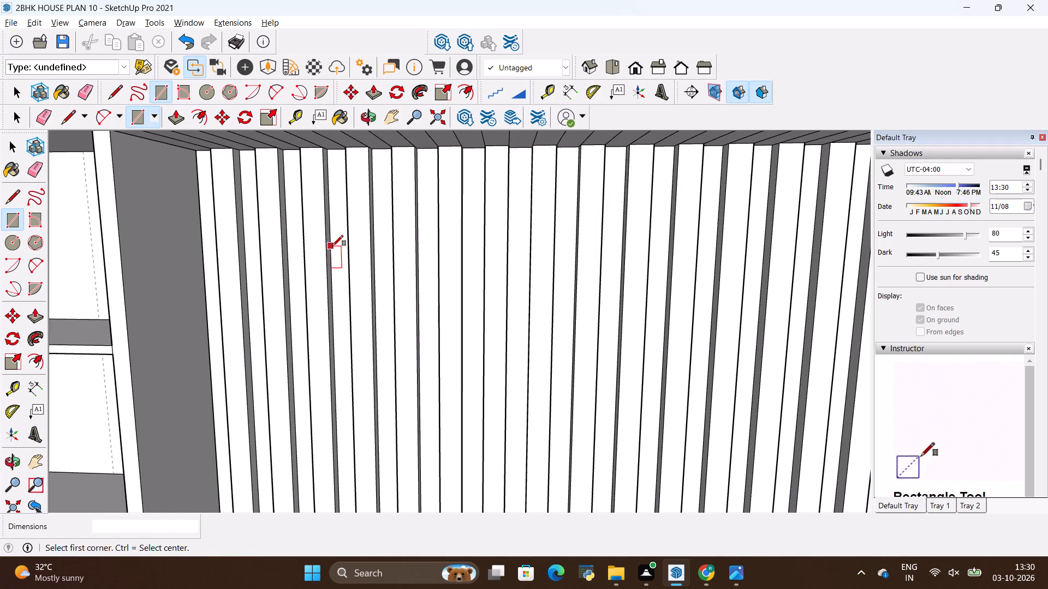
pyautogui.click(332, 246)
pyautogui.scroll(-11, 373, 332)
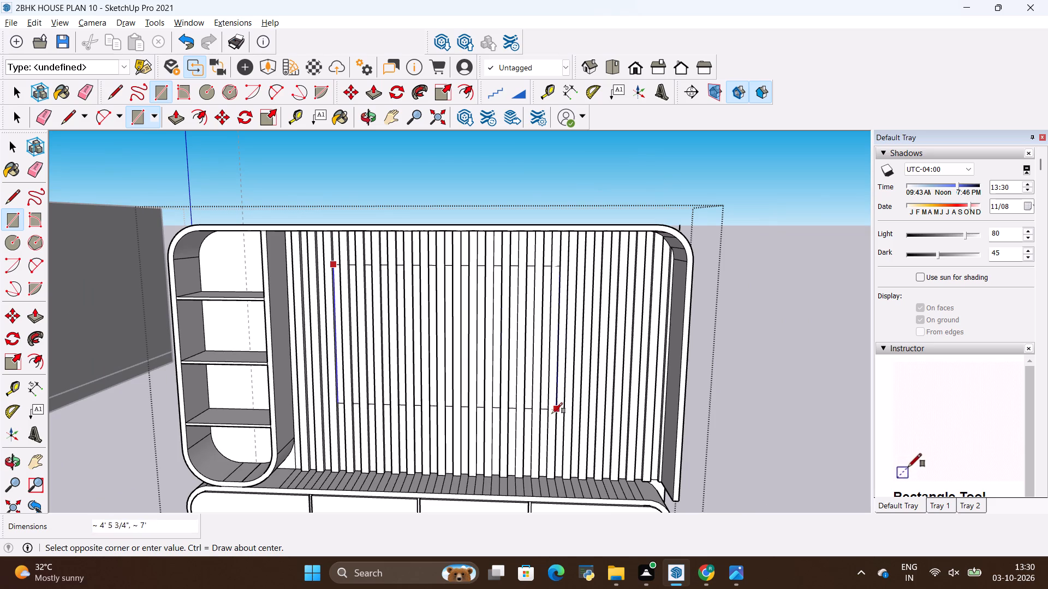
pyautogui.scroll(15, 571, 420)
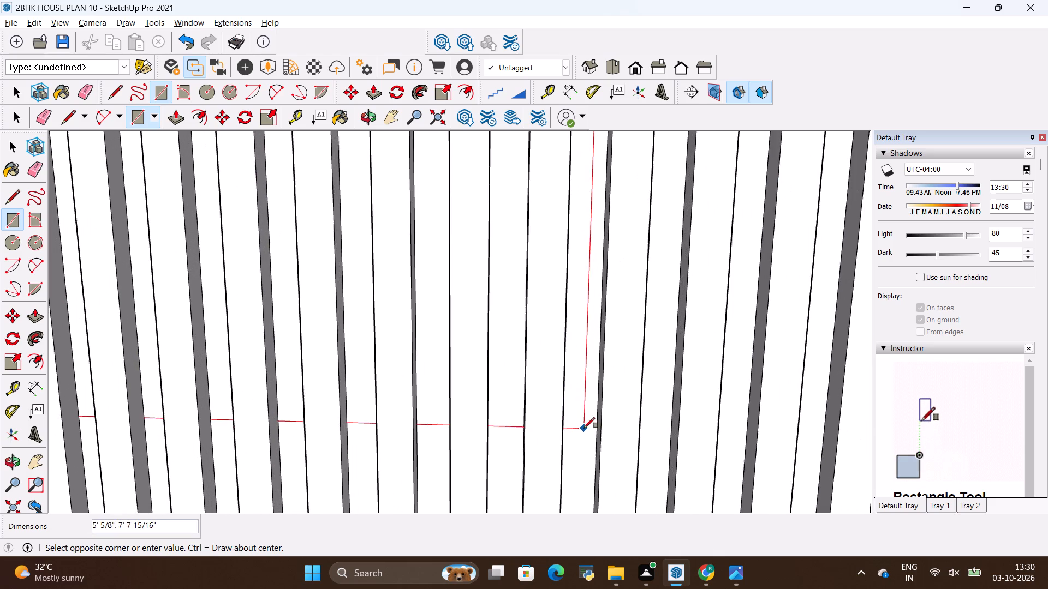
pyautogui.click(596, 425)
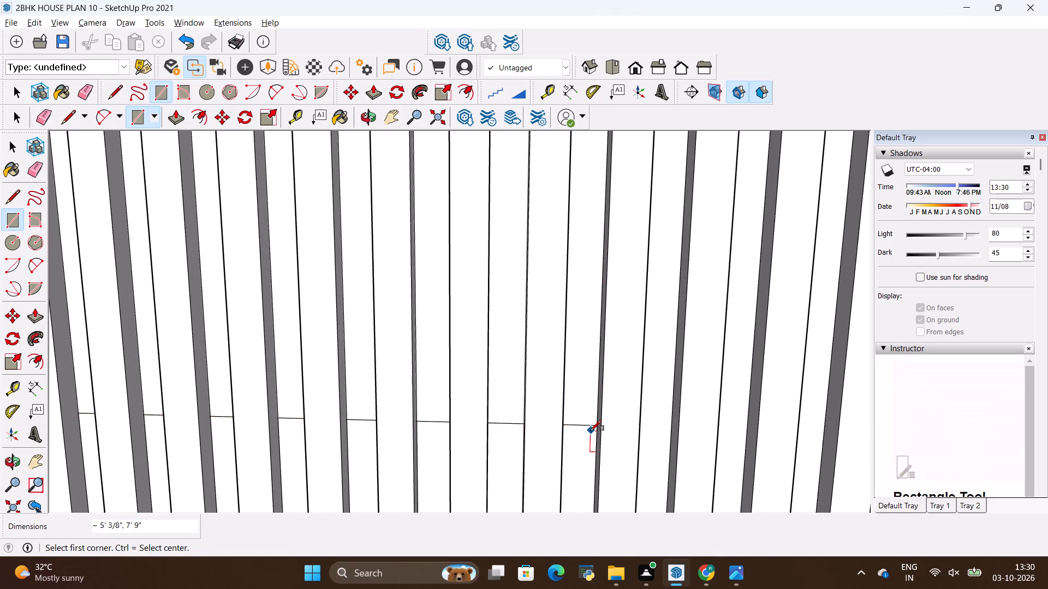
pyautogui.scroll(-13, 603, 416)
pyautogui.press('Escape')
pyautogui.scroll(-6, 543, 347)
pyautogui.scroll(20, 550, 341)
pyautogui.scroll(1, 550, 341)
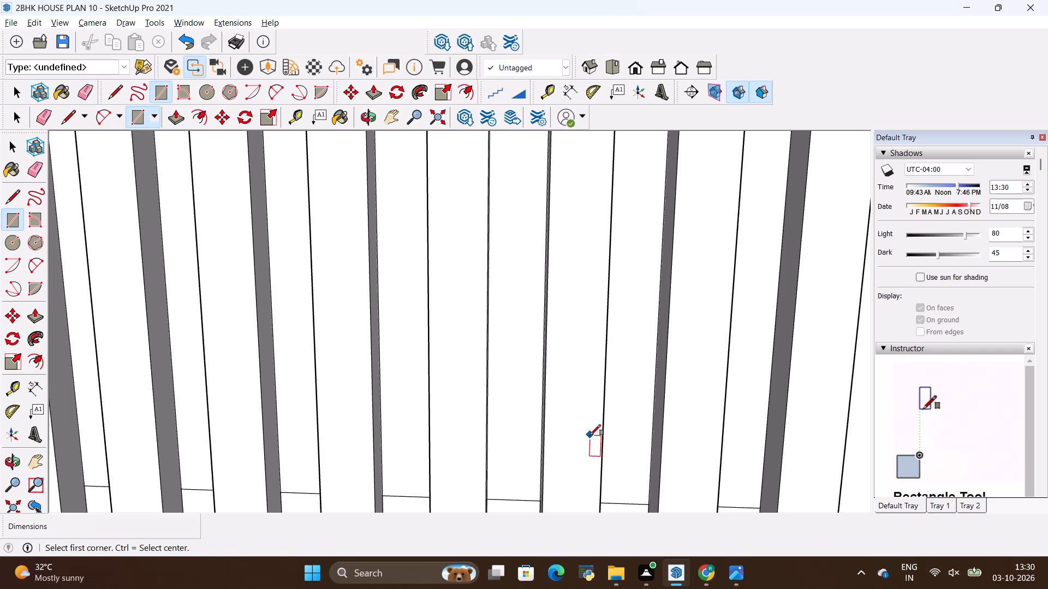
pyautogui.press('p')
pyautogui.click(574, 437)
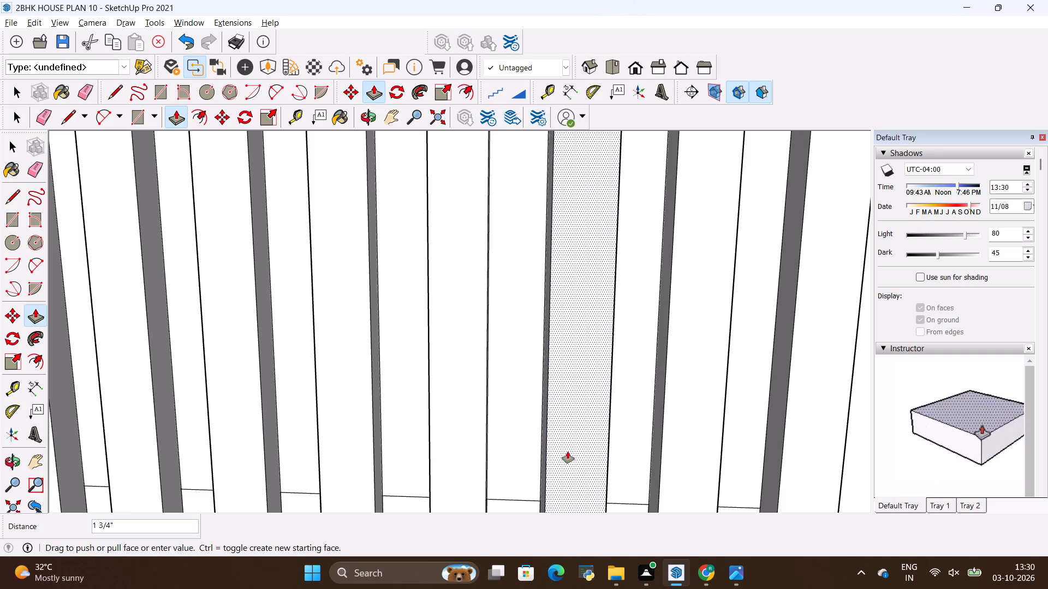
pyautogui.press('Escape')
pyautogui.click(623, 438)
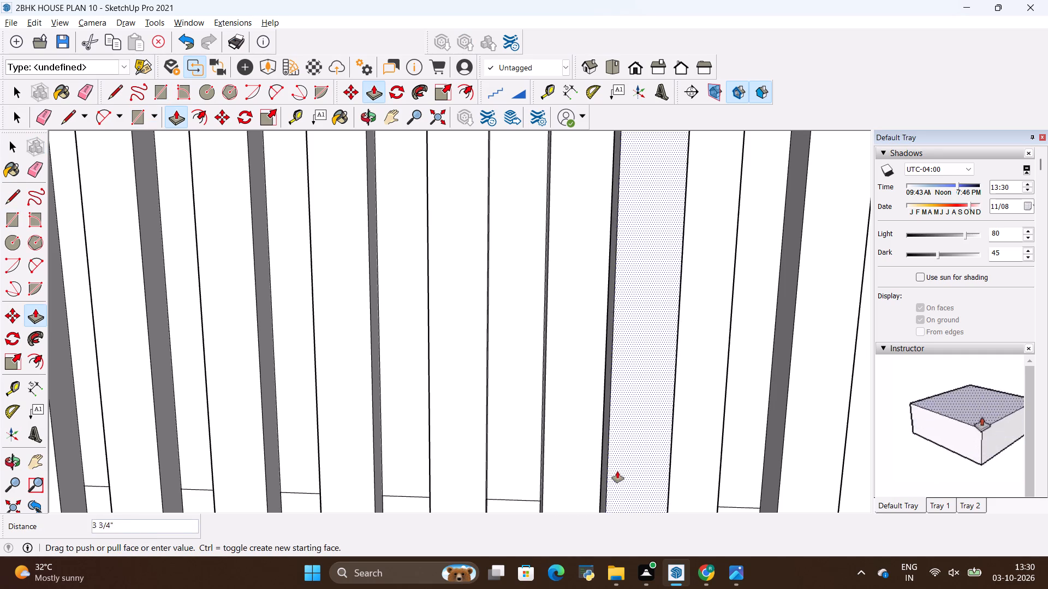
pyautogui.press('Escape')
# Undo the TV panel rectangle drawn across the slat fronts.
pyautogui.hotkey('alt', 'BackSpace')
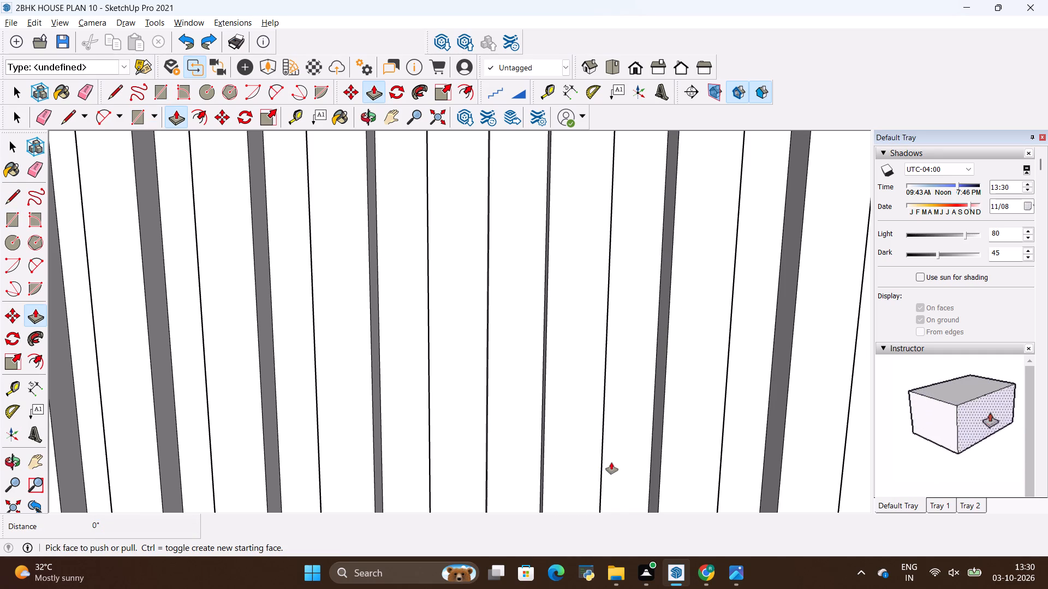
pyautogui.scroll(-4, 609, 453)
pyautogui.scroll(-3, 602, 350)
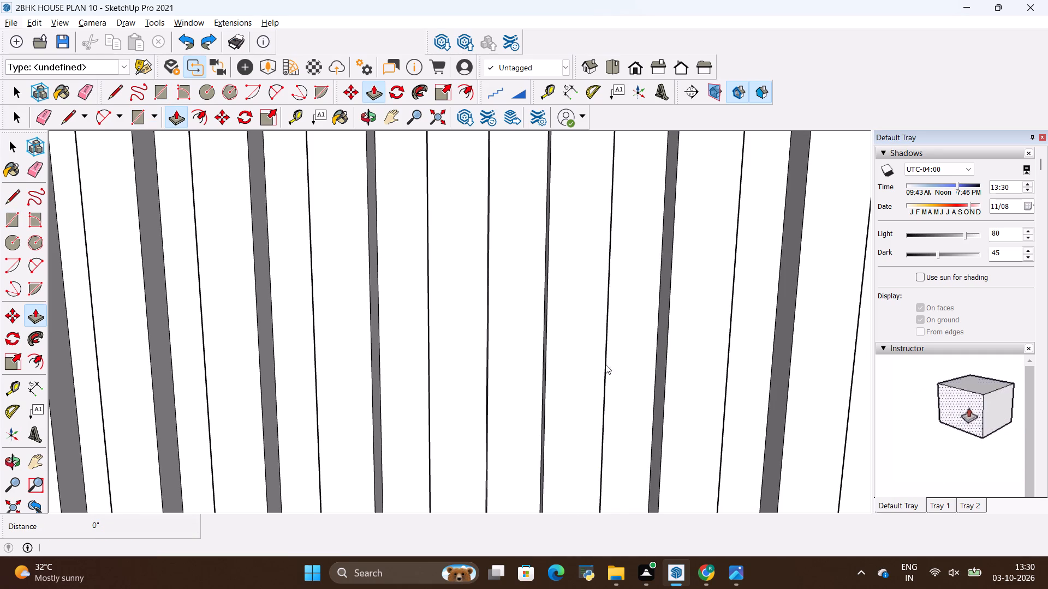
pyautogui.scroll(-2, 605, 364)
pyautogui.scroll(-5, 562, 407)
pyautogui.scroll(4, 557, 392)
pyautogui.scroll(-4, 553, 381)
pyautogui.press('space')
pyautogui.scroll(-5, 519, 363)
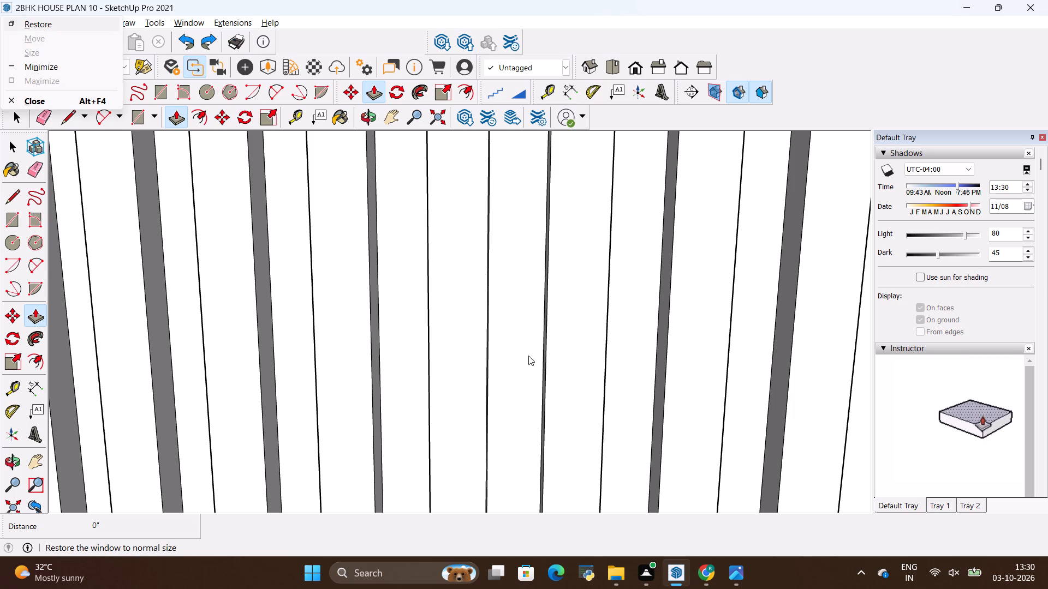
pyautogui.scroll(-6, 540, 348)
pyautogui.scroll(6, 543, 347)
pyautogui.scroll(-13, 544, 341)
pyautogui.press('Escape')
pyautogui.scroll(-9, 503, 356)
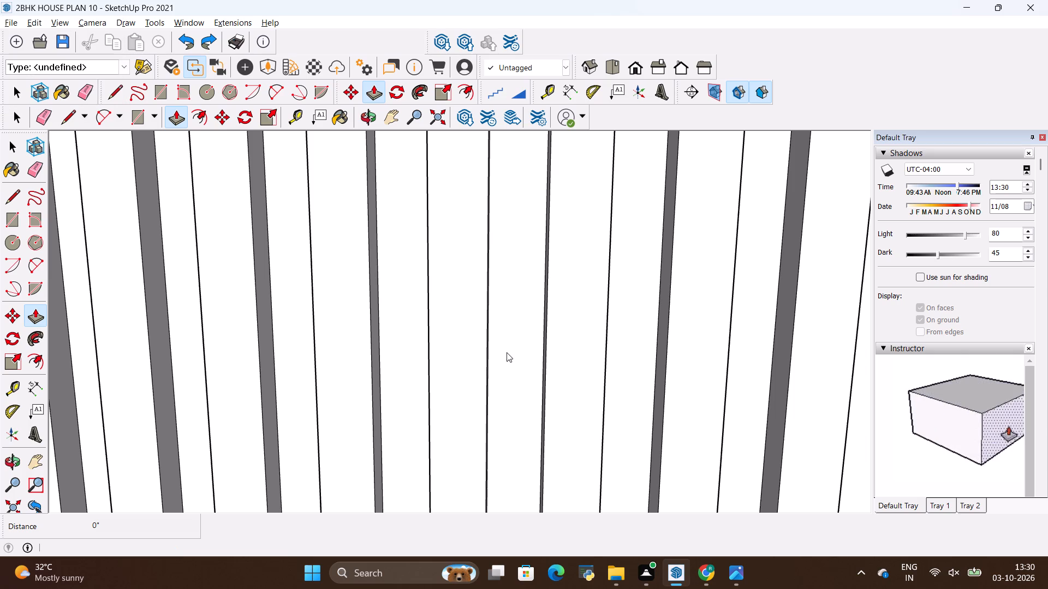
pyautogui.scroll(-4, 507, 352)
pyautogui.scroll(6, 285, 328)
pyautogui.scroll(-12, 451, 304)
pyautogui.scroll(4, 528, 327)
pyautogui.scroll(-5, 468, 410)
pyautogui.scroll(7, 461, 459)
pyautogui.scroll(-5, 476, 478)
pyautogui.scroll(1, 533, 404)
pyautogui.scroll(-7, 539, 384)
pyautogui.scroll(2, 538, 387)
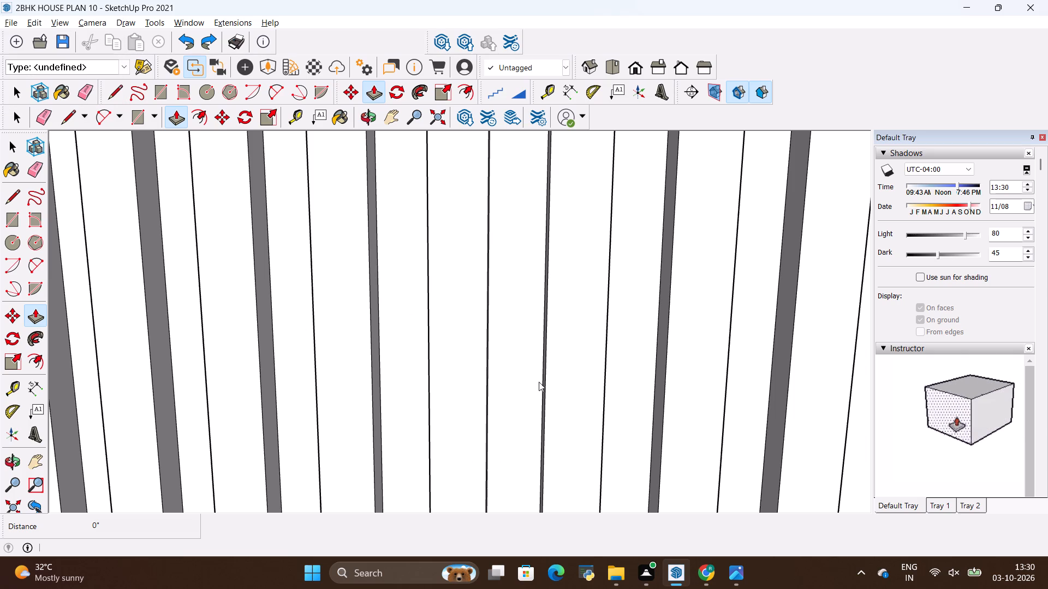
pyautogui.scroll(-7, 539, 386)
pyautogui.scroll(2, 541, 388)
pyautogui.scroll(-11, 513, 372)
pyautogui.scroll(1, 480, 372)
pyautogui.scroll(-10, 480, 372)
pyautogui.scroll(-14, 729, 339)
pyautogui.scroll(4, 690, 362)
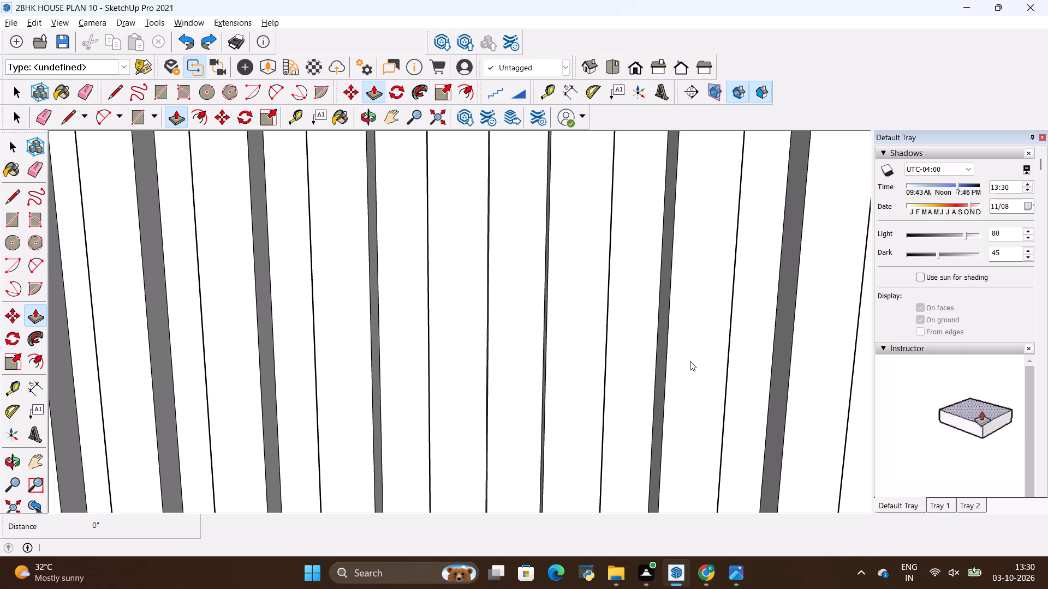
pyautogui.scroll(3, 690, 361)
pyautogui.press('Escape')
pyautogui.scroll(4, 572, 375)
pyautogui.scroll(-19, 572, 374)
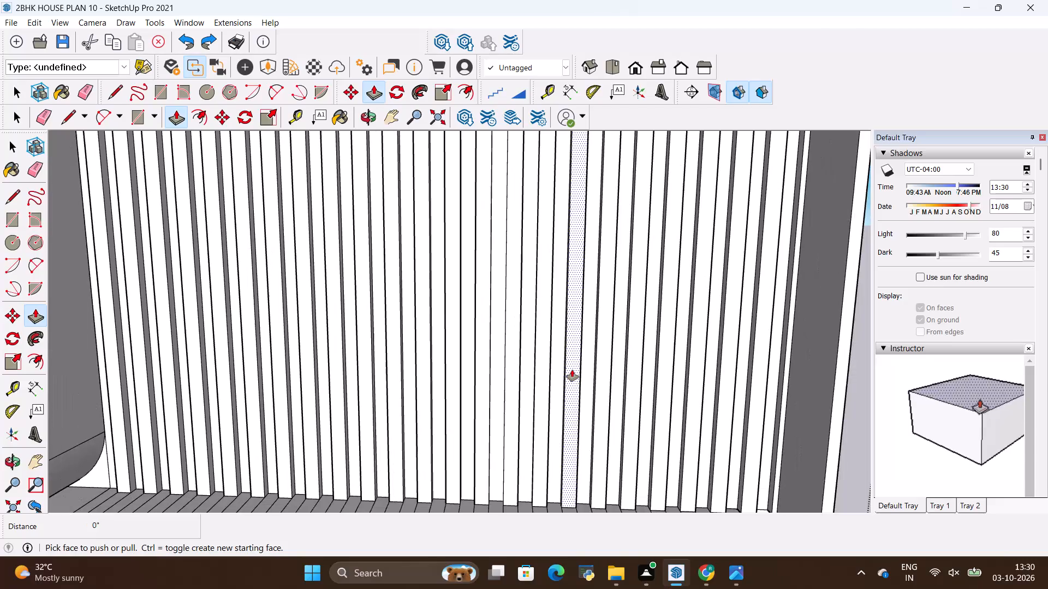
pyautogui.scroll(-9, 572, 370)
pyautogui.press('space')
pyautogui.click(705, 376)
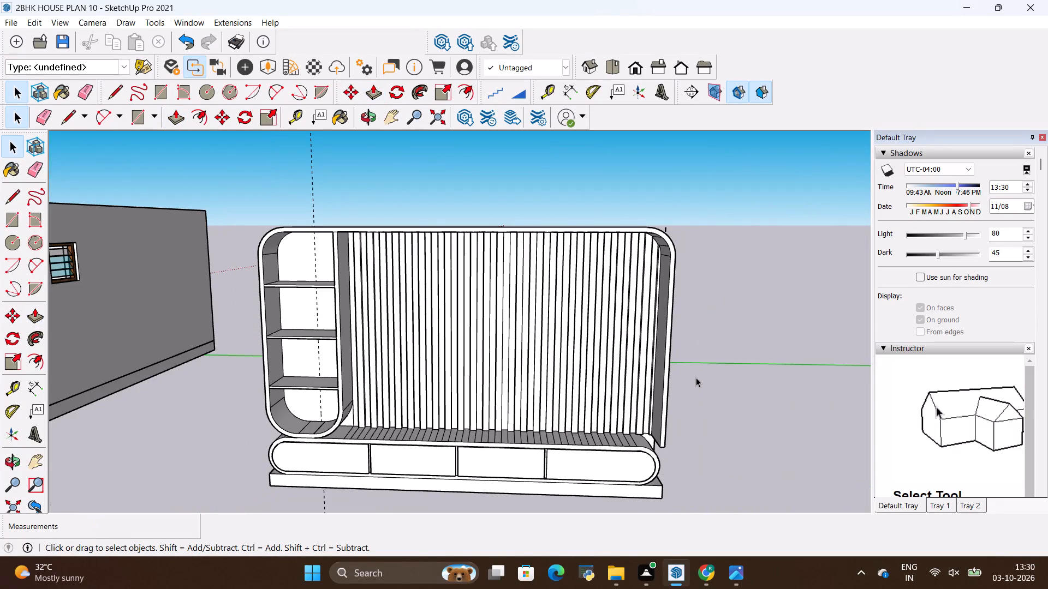
# Draw a larger TV panel rectangle about 8' 3" wide and 5' 11" high across the slat fronts, between two slat edges.
pyautogui.scroll(7, 449, 302)
pyautogui.scroll(3, 378, 239)
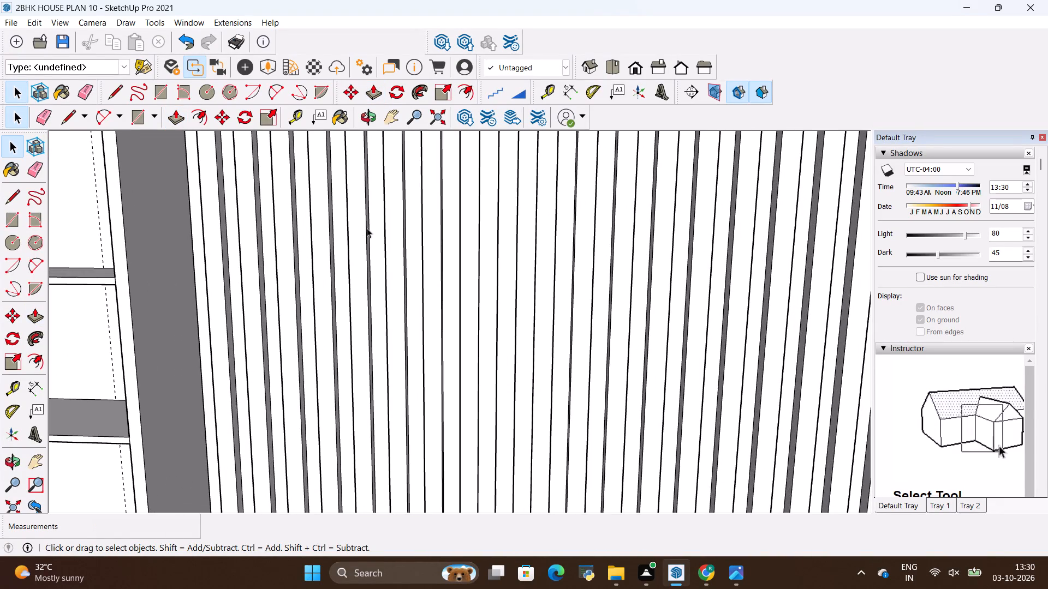
pyautogui.press('r')
pyautogui.scroll(9, 298, 206)
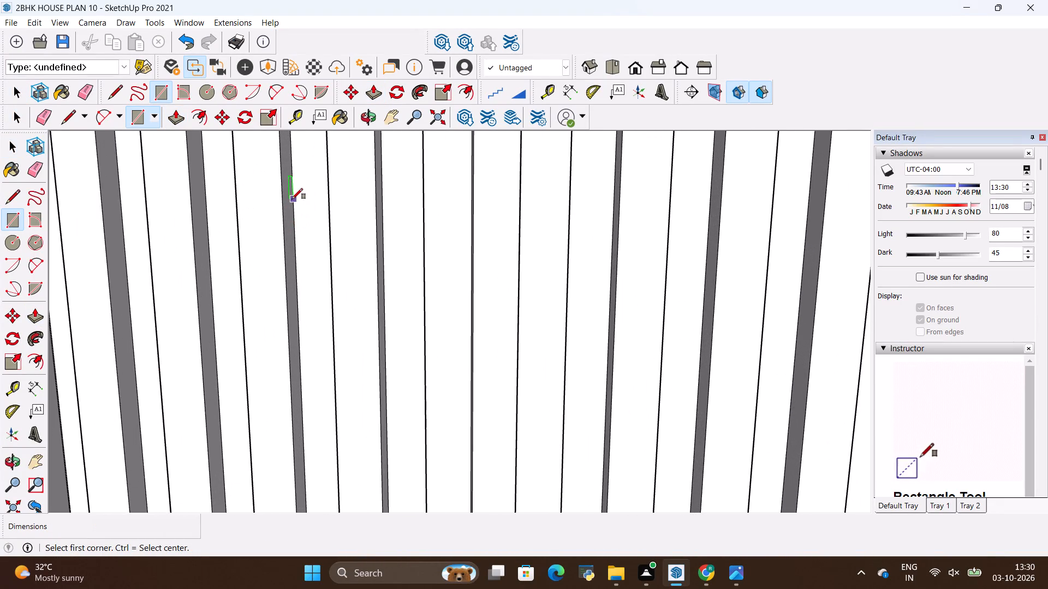
pyautogui.click(292, 199)
pyautogui.scroll(-5, 382, 328)
pyautogui.scroll(-13, 328, 289)
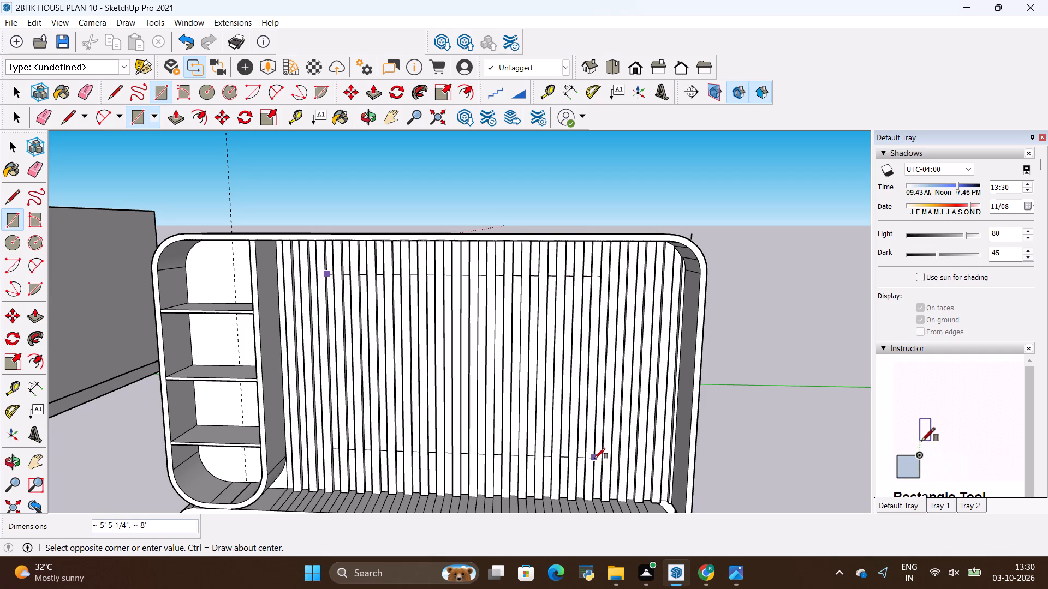
pyautogui.hotkey('alt', 'Tab')
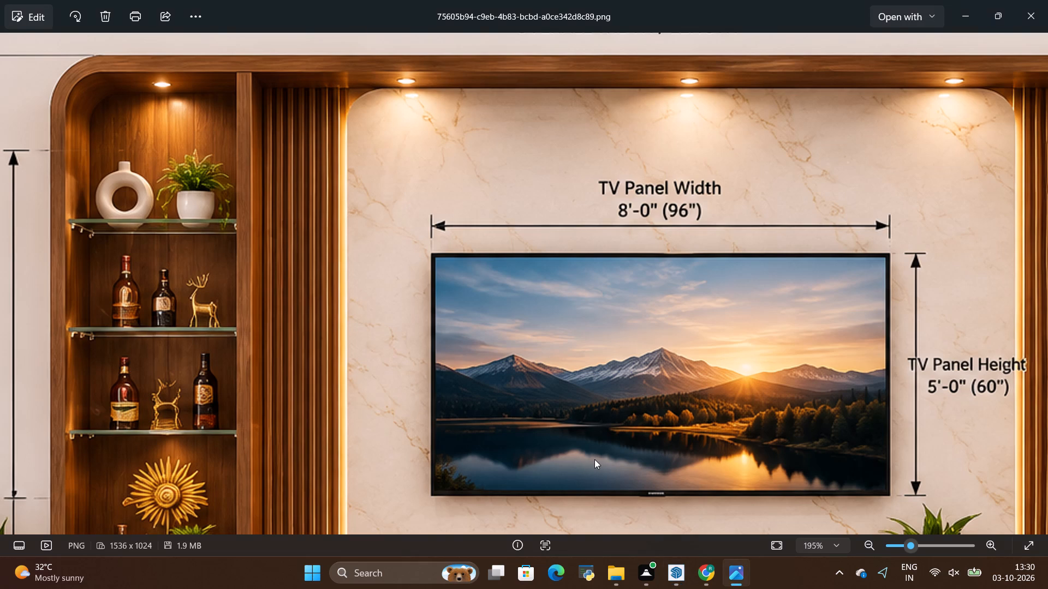
pyautogui.hotkey('alt', 'Tab')
pyautogui.scroll(5, 591, 466)
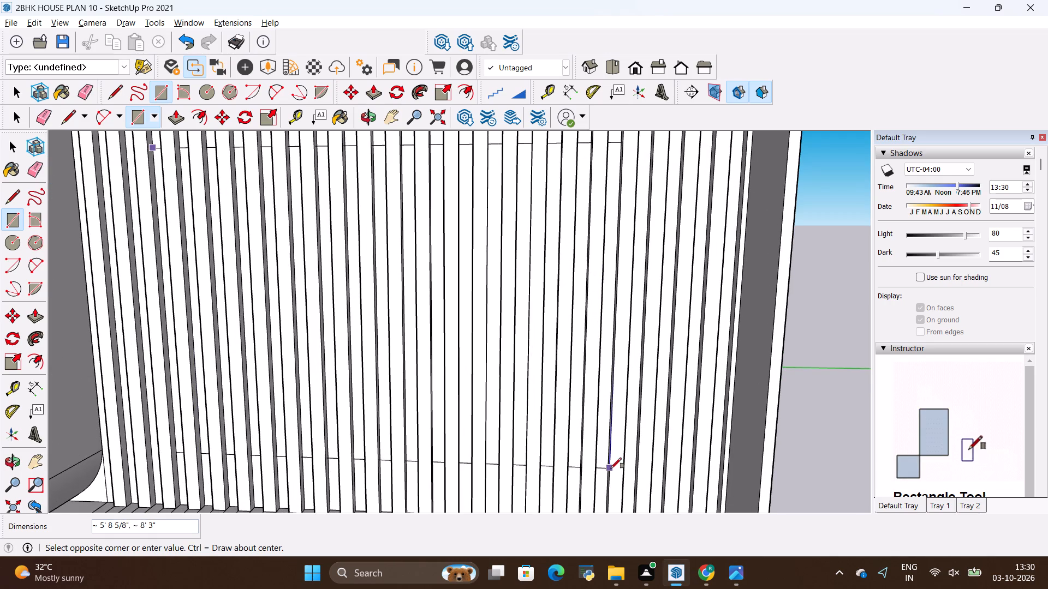
pyautogui.scroll(9, 592, 468)
pyautogui.moveTo(592, 465); pyautogui.dragTo(672, 428, button='middle')
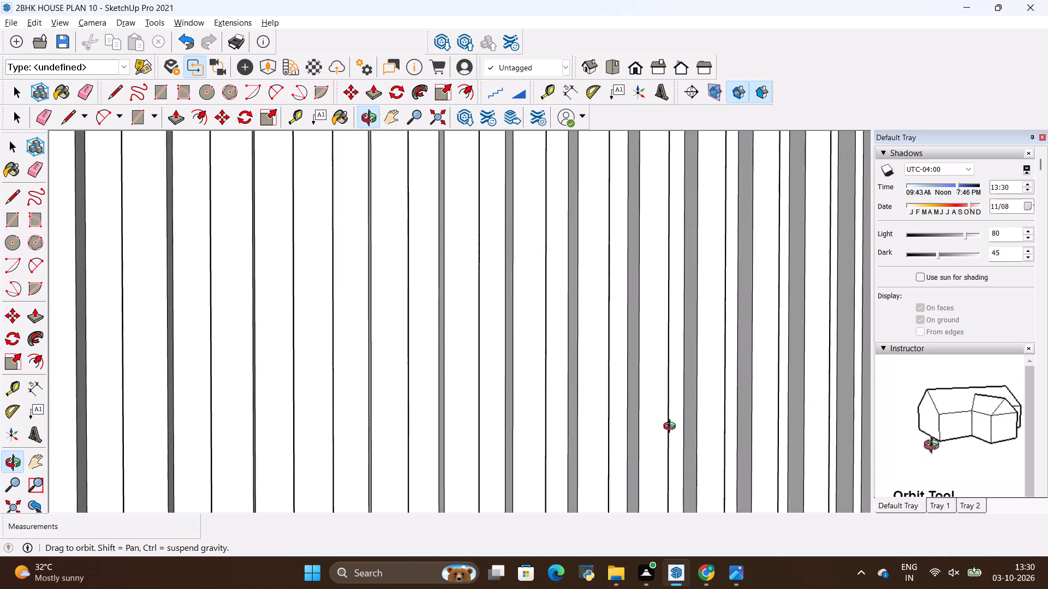
pyautogui.moveTo(672, 428); pyautogui.dragTo(654, 452, button='middle')
pyautogui.click(632, 476)
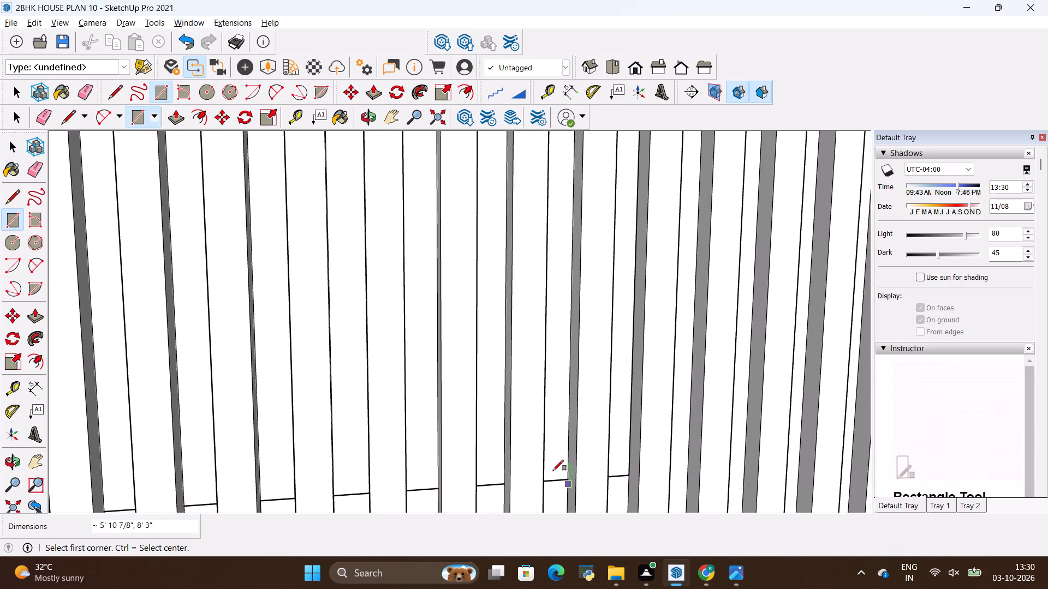
# Extrude the TV panel rectangle 2.1" so that it covers the slats behind it.
pyautogui.scroll(-5, 539, 449)
pyautogui.scroll(7, 569, 444)
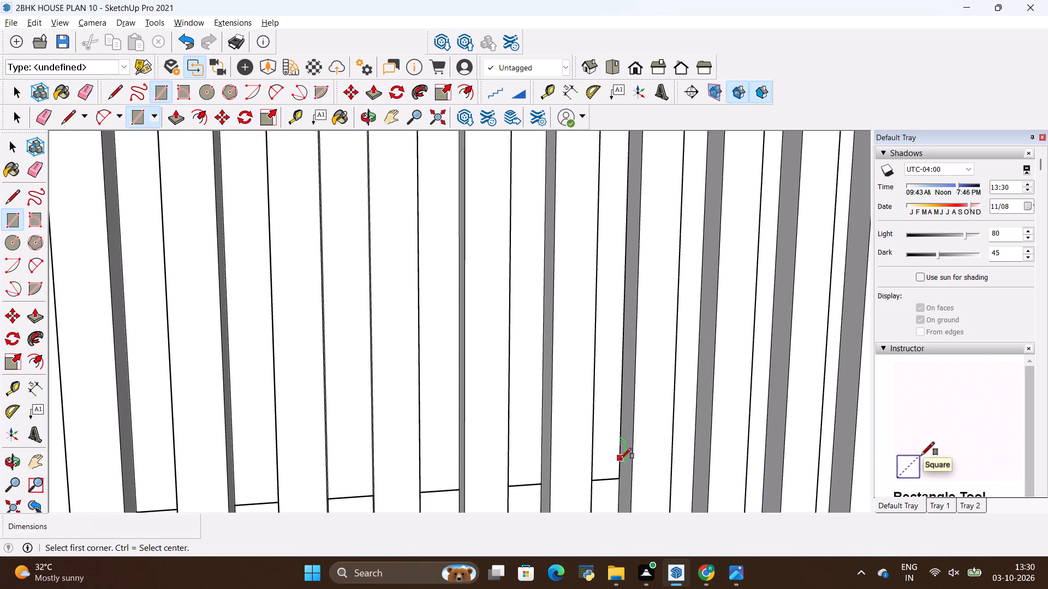
pyautogui.press('p')
pyautogui.click(606, 452)
pyautogui.scroll(-12, 617, 465)
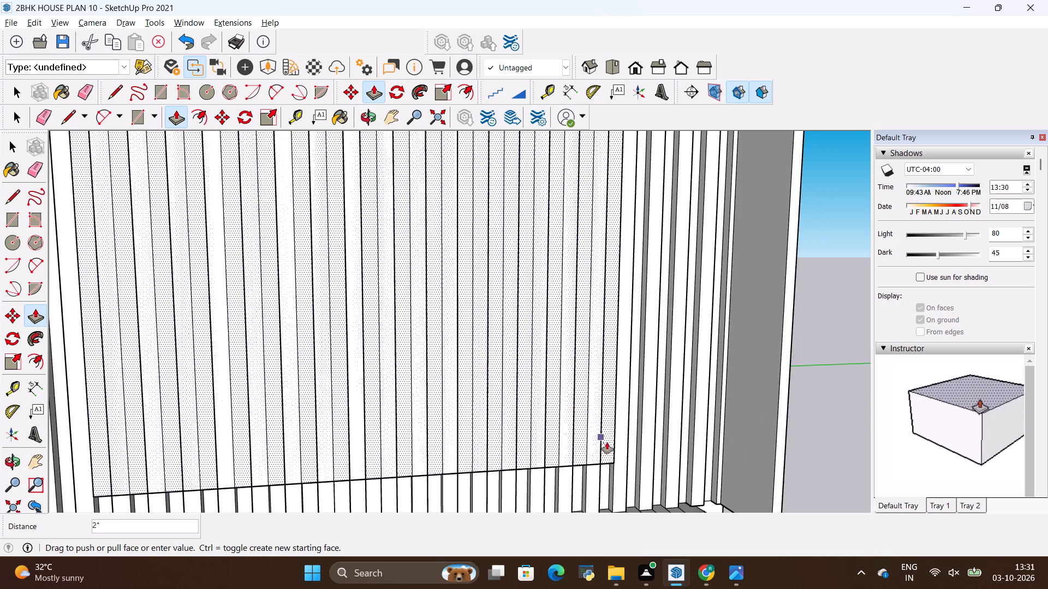
pyautogui.scroll(-1, 607, 440)
pyautogui.moveTo(609, 454); pyautogui.dragTo(567, 481, button='middle')
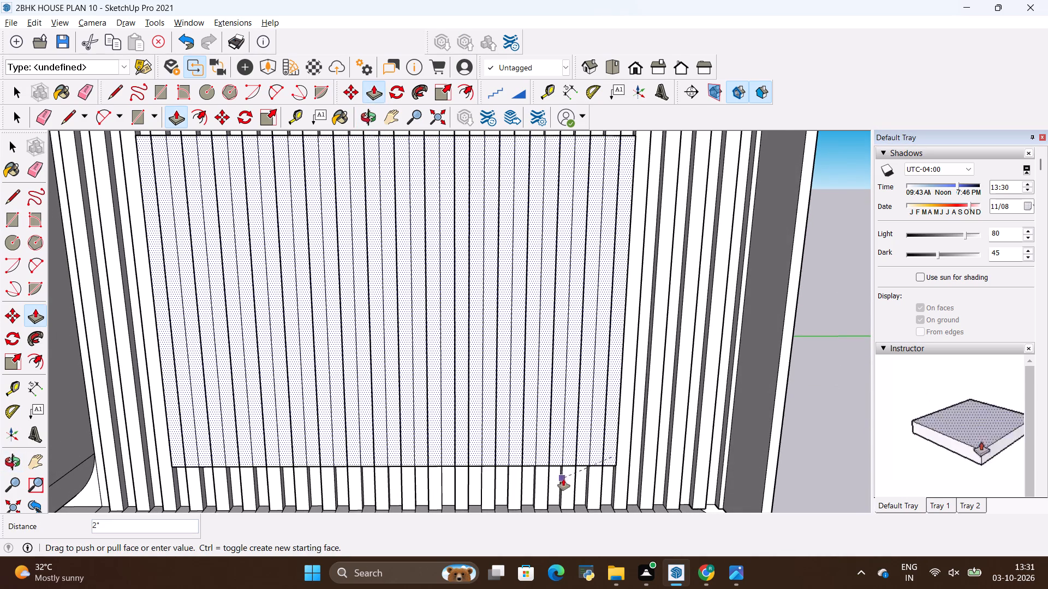
pyautogui.scroll(-5, 566, 495)
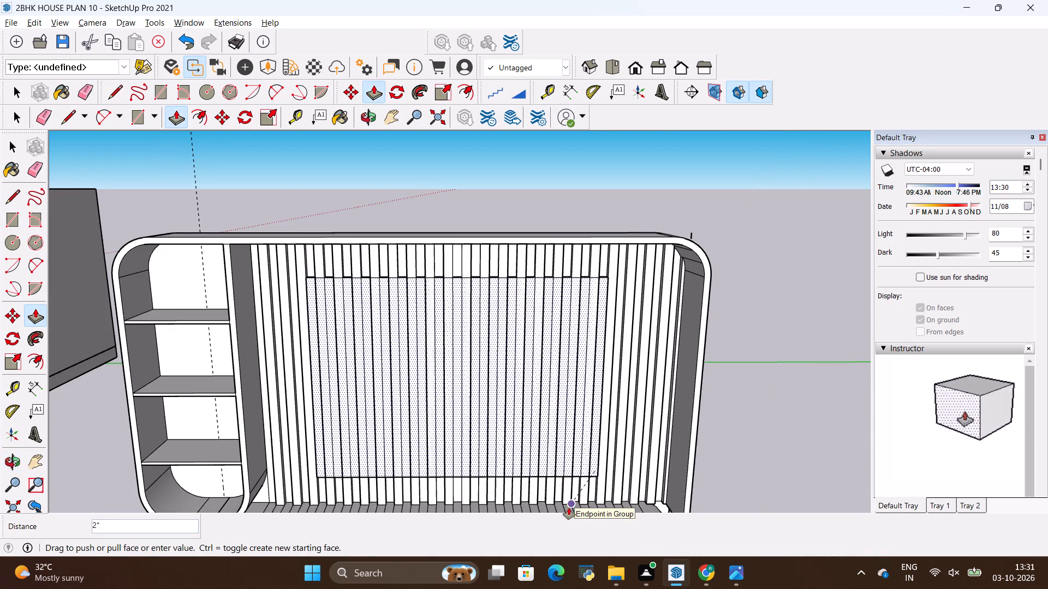
pyautogui.scroll(8, 559, 490)
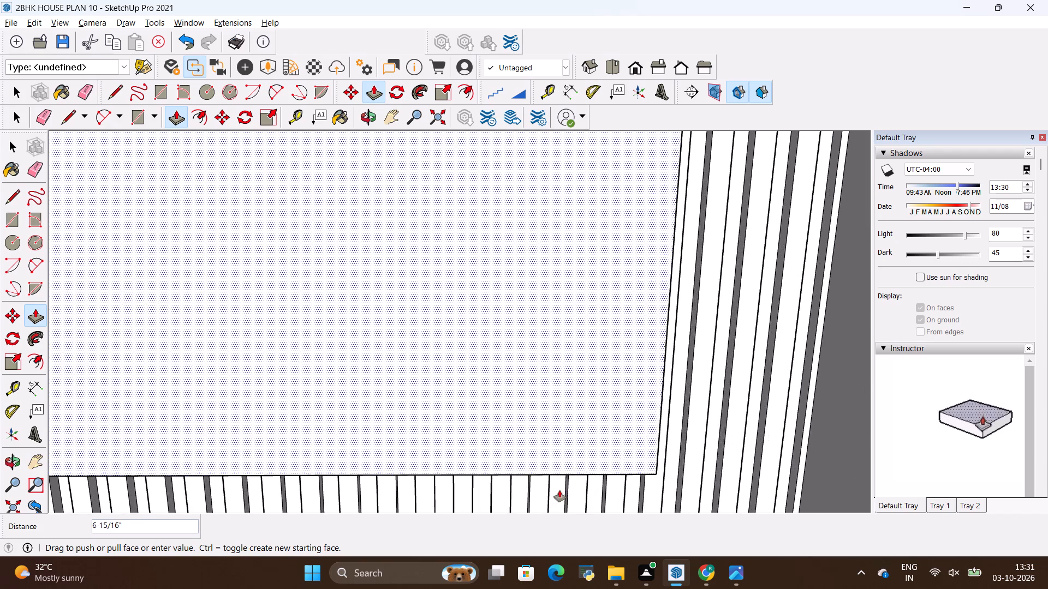
pyautogui.scroll(3, 555, 488)
pyautogui.press('BackSpace')
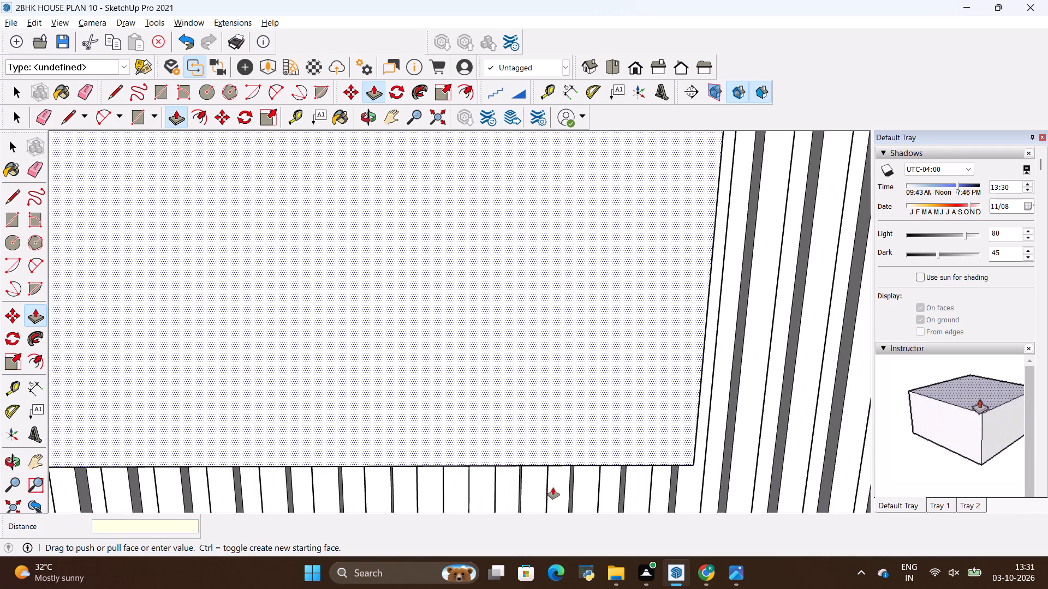
pyautogui.press('BackSpace')
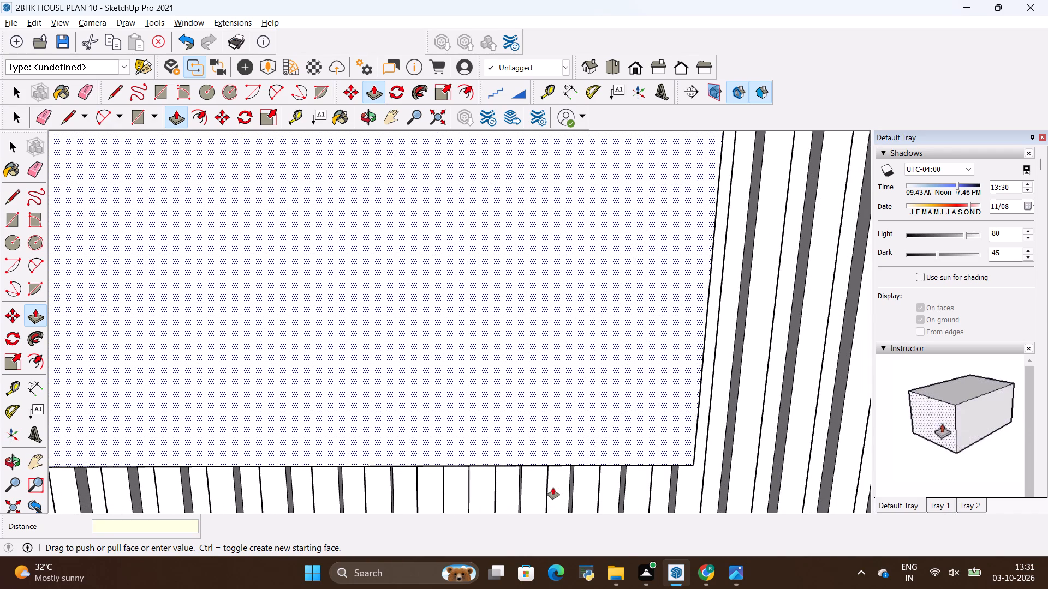
pyautogui.write('2.')
pyautogui.write('1"')
pyautogui.press('Return')
pyautogui.press('Escape')
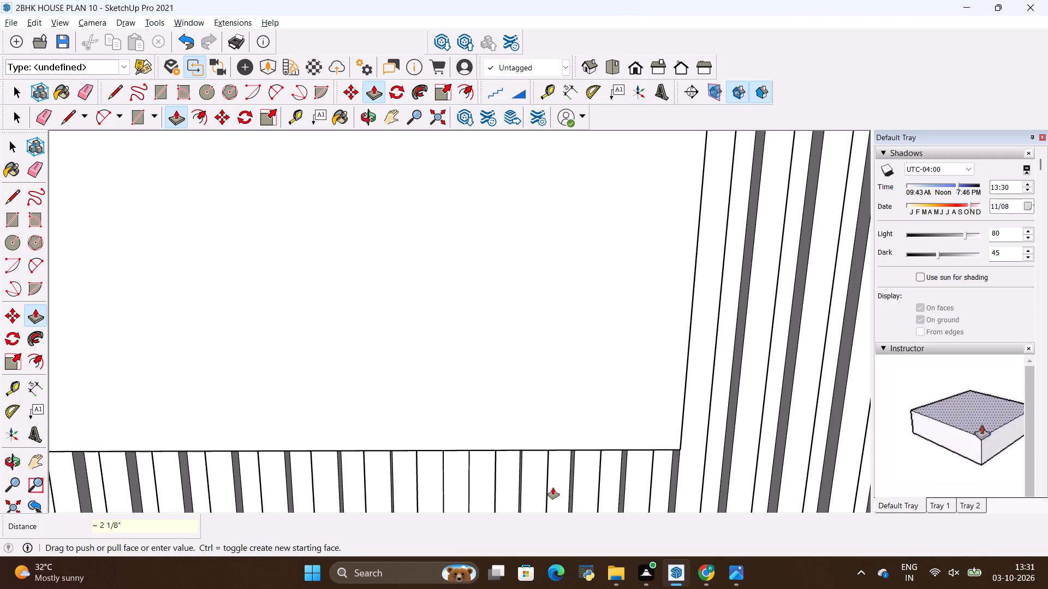
# Compare the whole wall unit and its TV panel with the reference image.
pyautogui.scroll(-15, 626, 375)
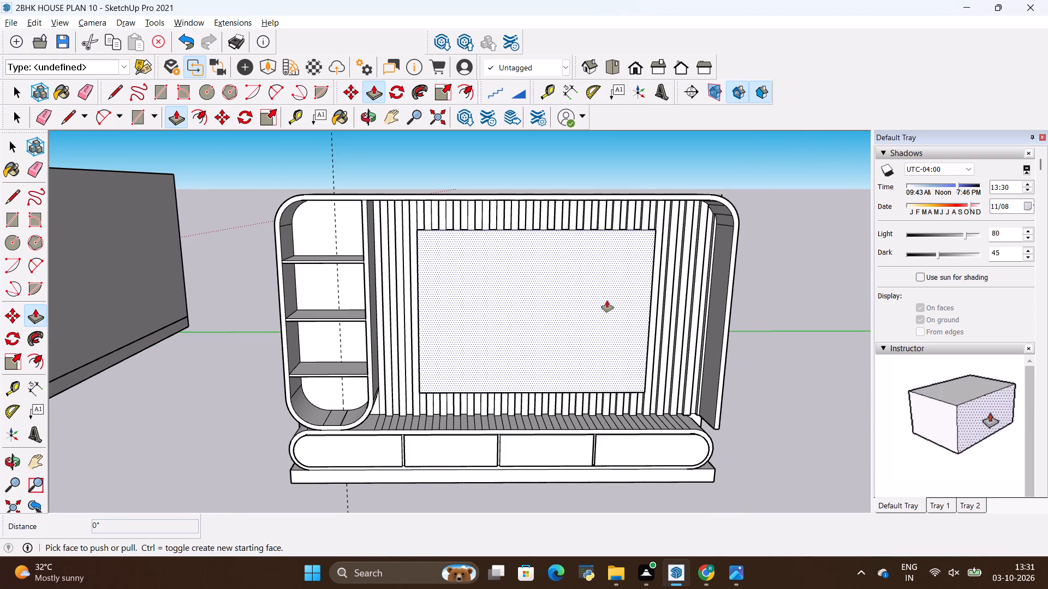
pyautogui.hotkey('alt', 'Tab')
pyautogui.hotkey('alt', 'Tab')
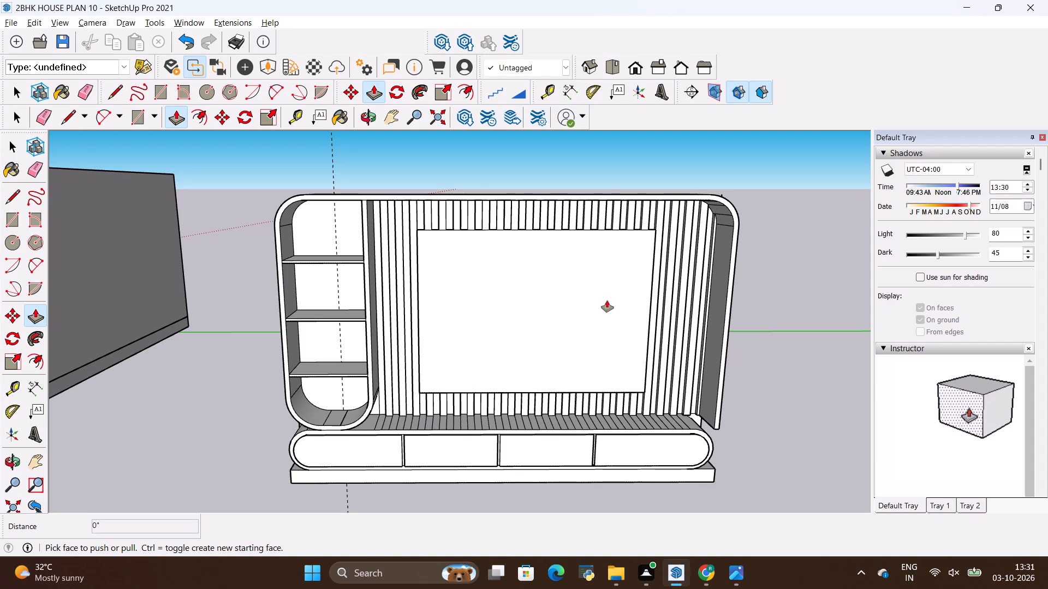
pyautogui.hotkey('alt', 'Tab')
pyautogui.scroll(-5, 573, 289)
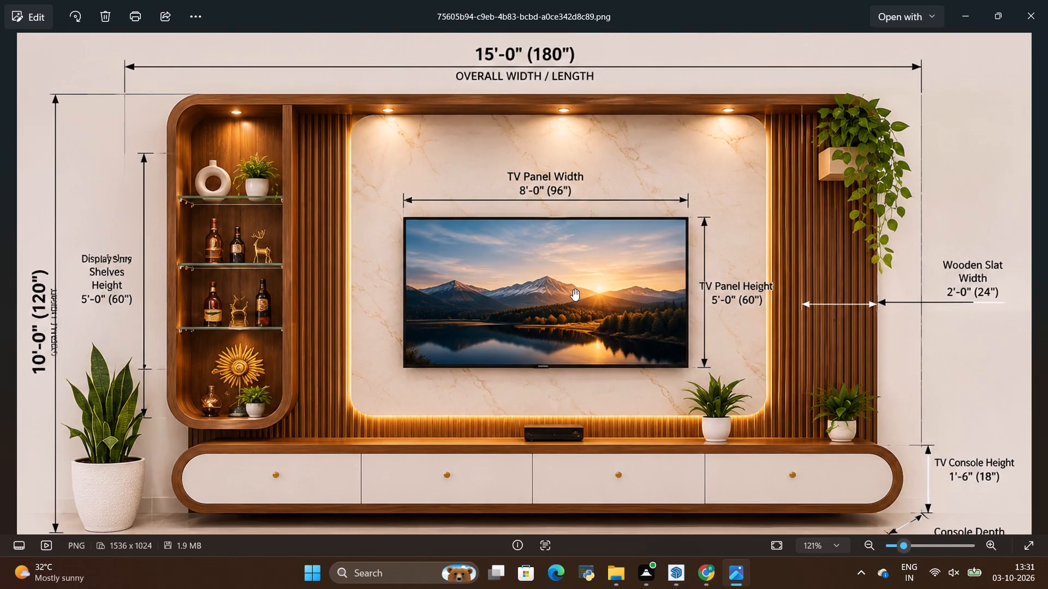
pyautogui.hotkey('alt', 'Tab')
# Place guides 1' inside the TV panel's top edge and 1' inside its left edge.
pyautogui.scroll(3, 461, 202)
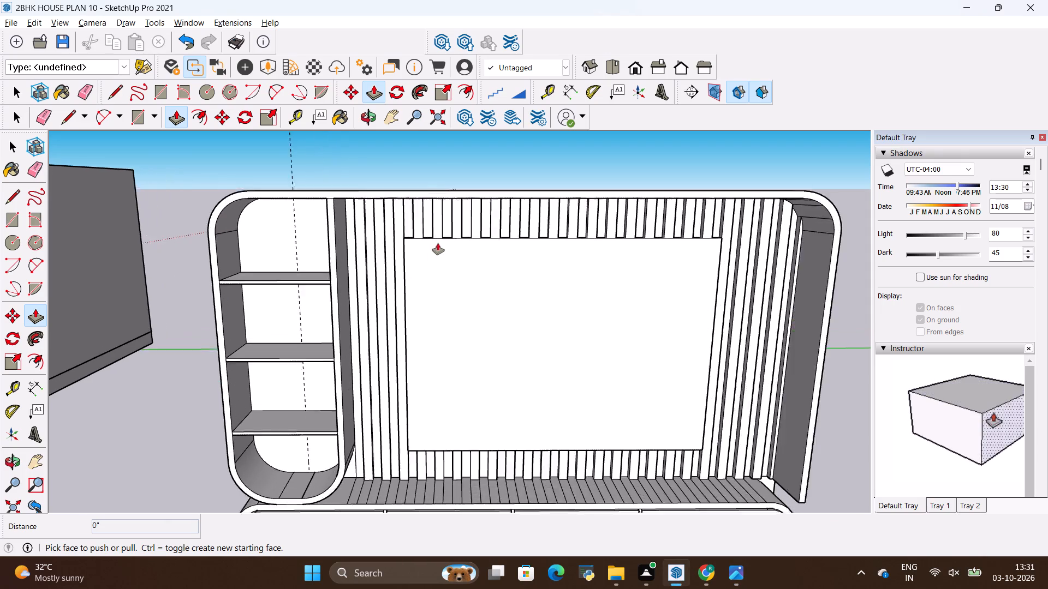
pyautogui.scroll(3, 438, 243)
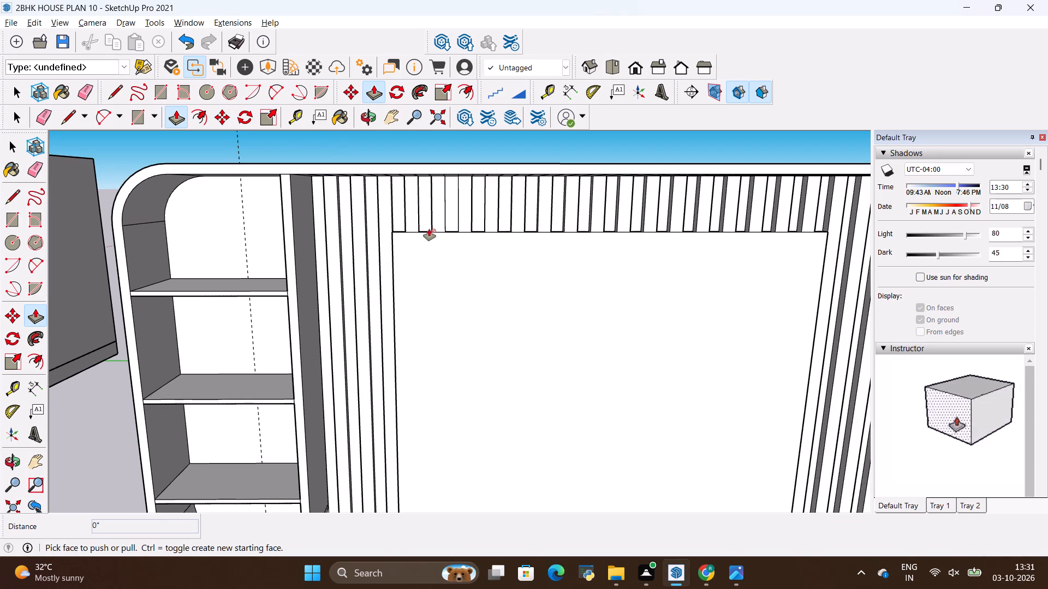
pyautogui.press('t')
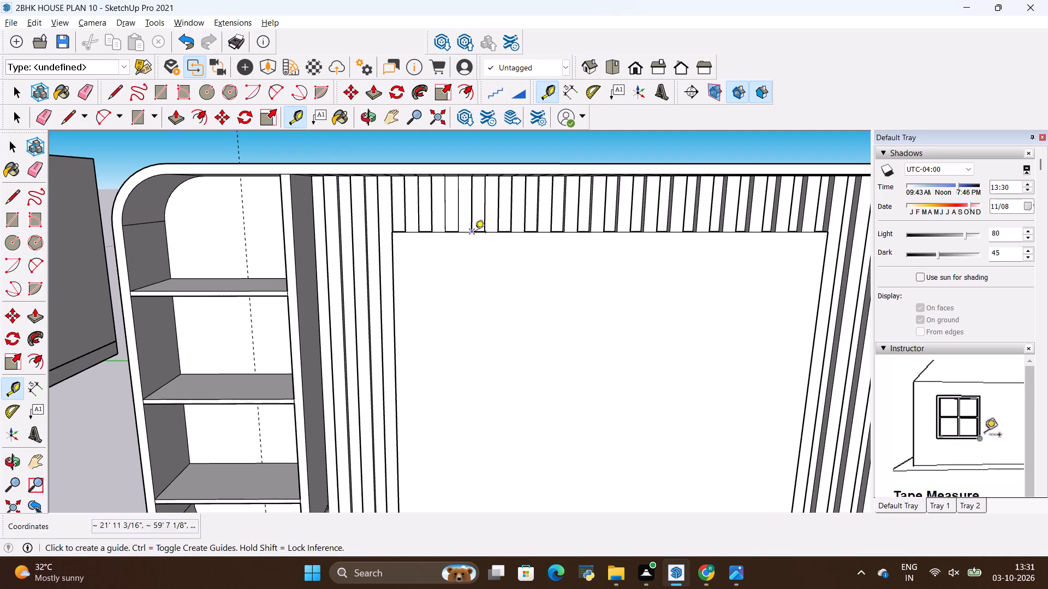
pyautogui.scroll(4, 509, 248)
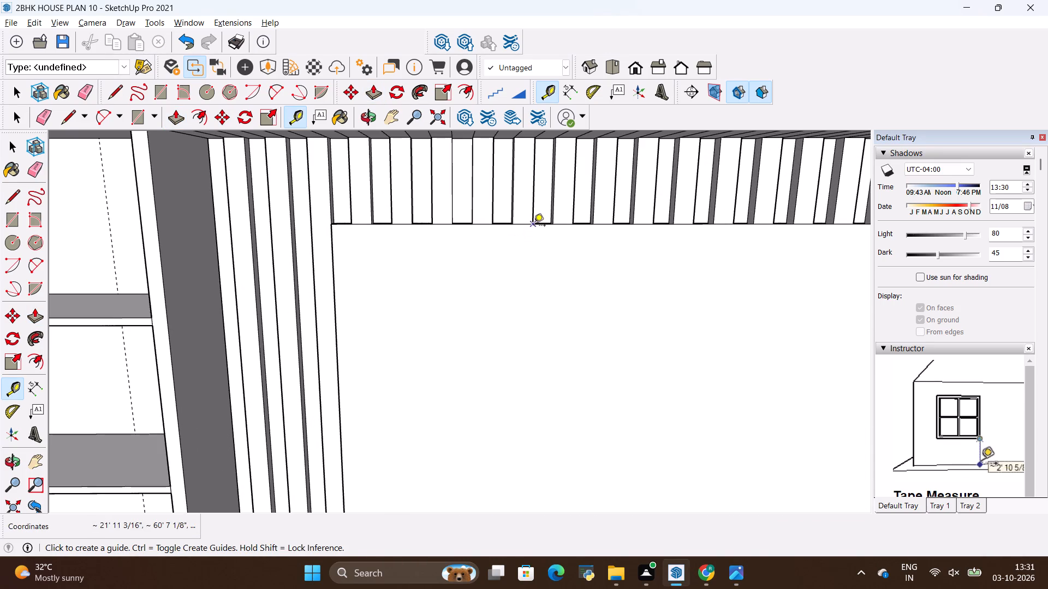
pyautogui.click(534, 226)
pyautogui.press('Escape')
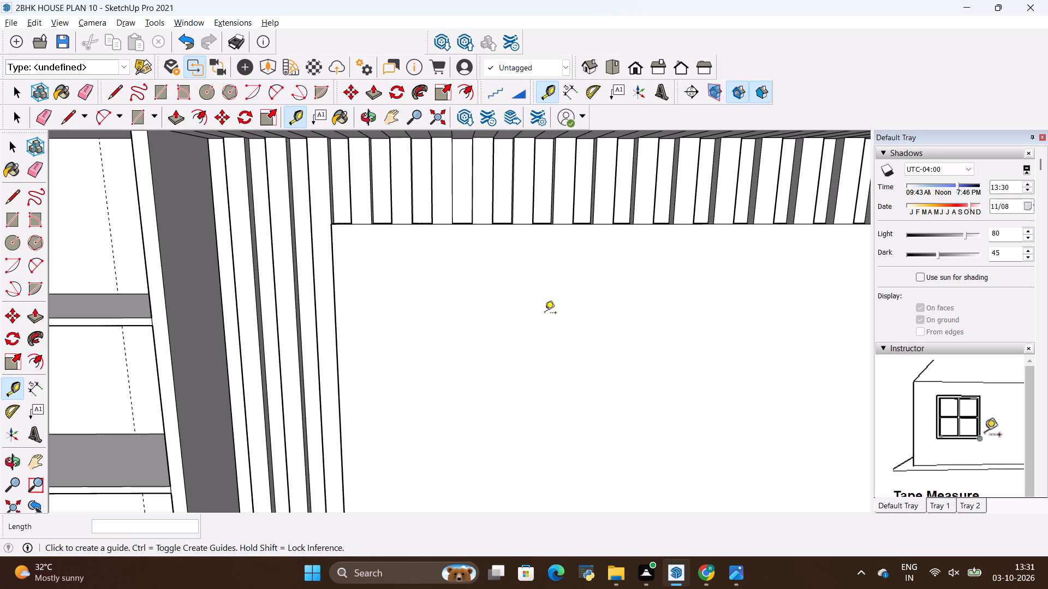
pyautogui.press('t')
pyautogui.click(556, 223)
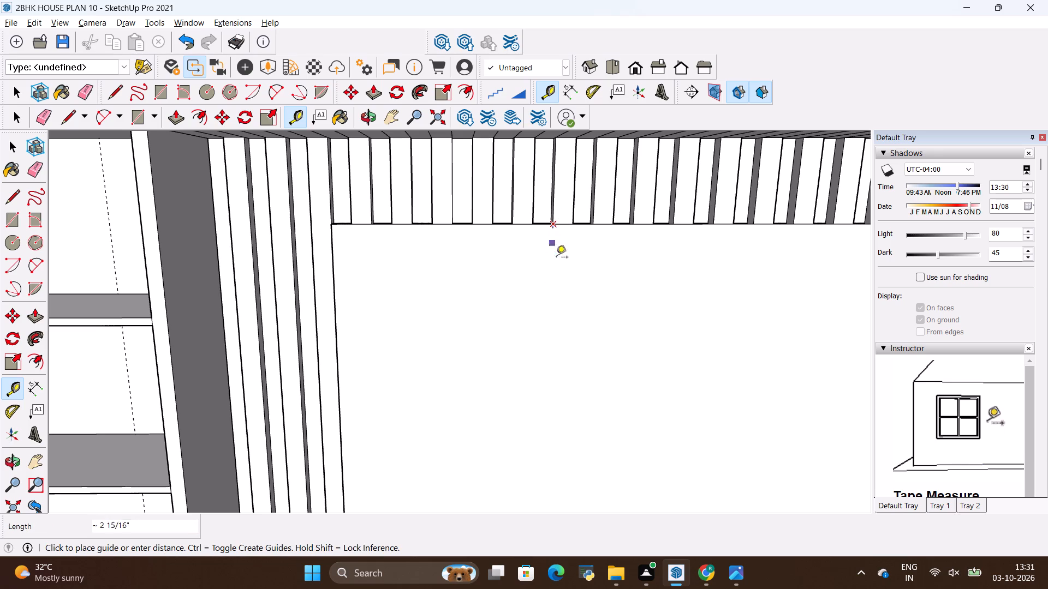
pyautogui.press('Escape')
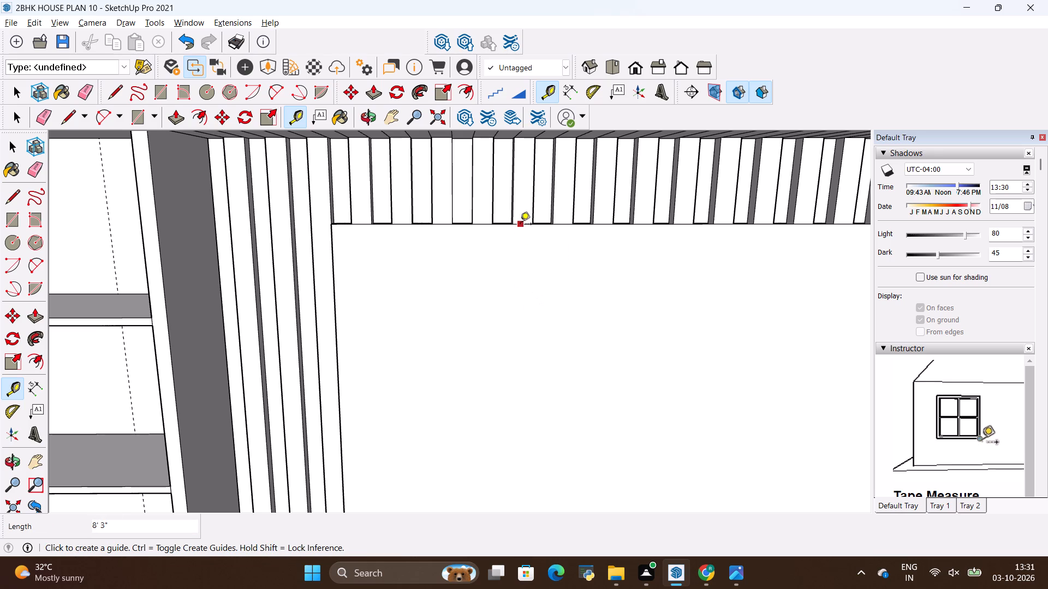
pyautogui.click(520, 225)
pyautogui.press('BackSpace')
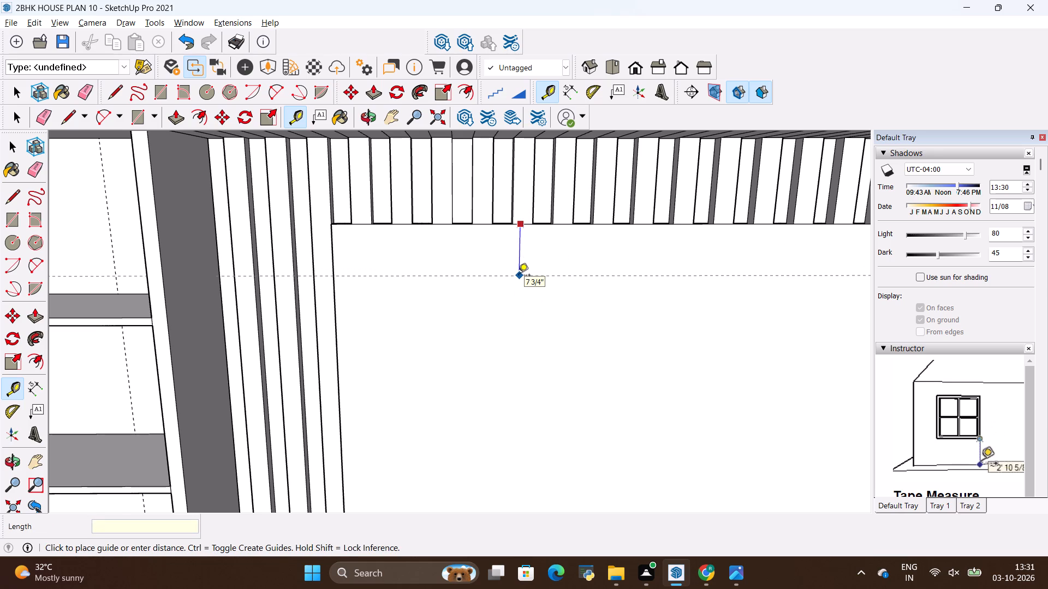
pyautogui.press('1')
pyautogui.press("'")
pyautogui.press('Return')
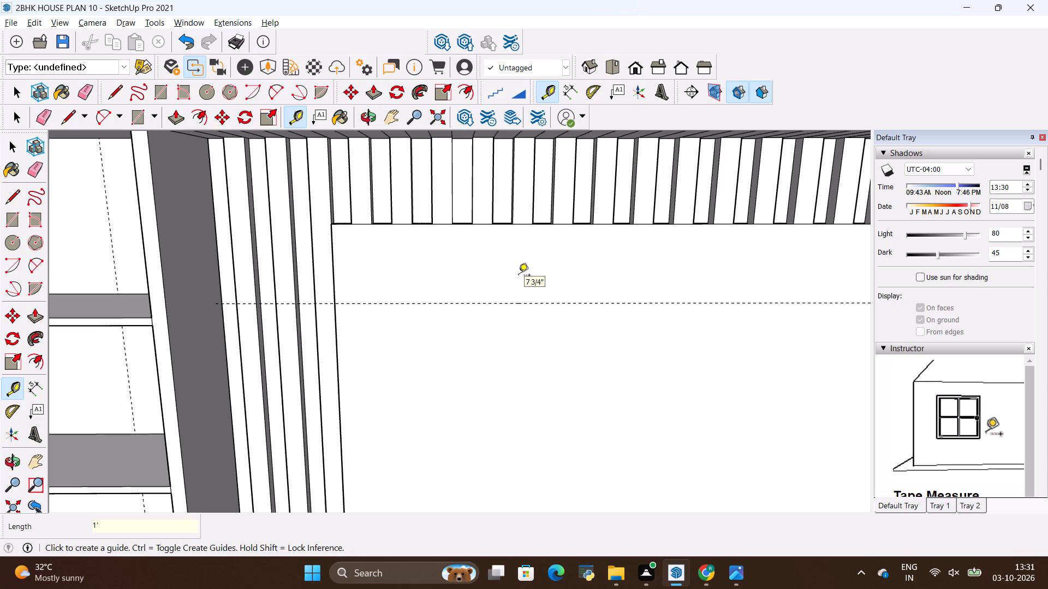
pyautogui.click(334, 357)
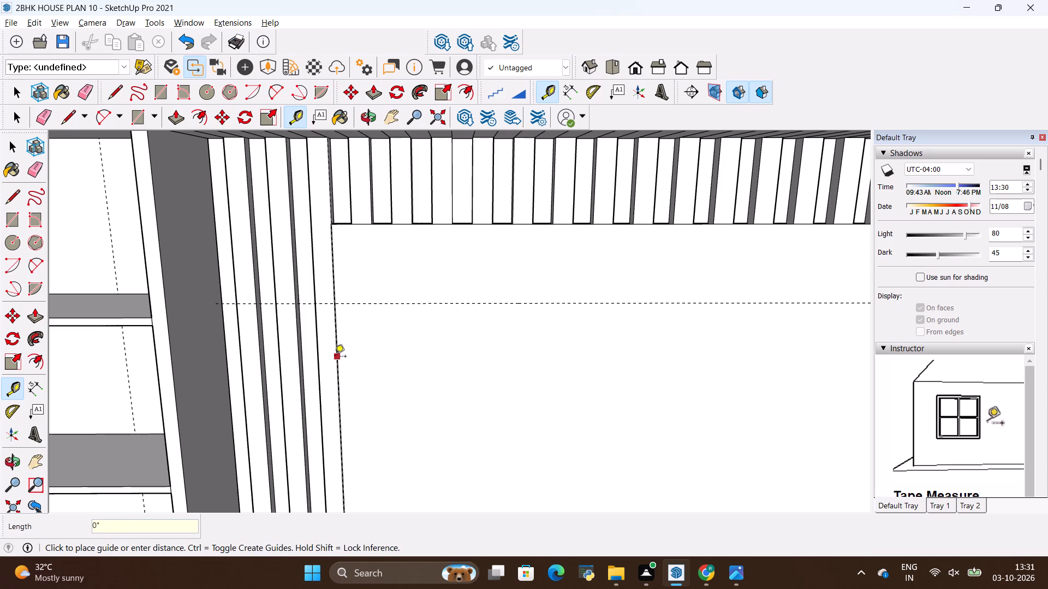
pyautogui.write("1'")
pyautogui.press('Return')
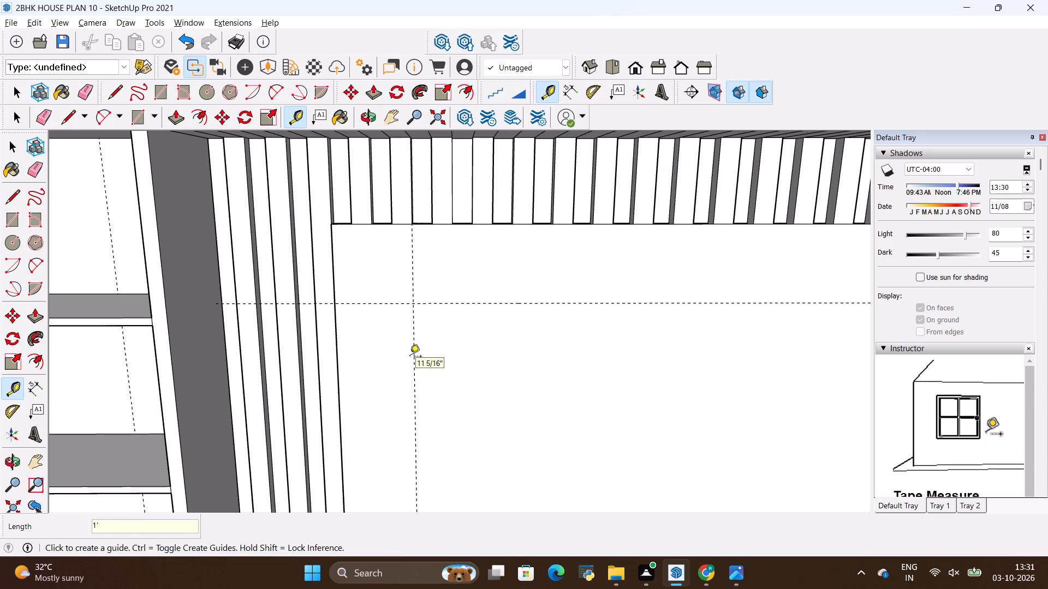
# Place guides 1' inside the TV panel's bottom edge and 1' inside its right edge.
pyautogui.scroll(-4, 423, 366)
pyautogui.scroll(-4, 461, 281)
pyautogui.scroll(2, 443, 470)
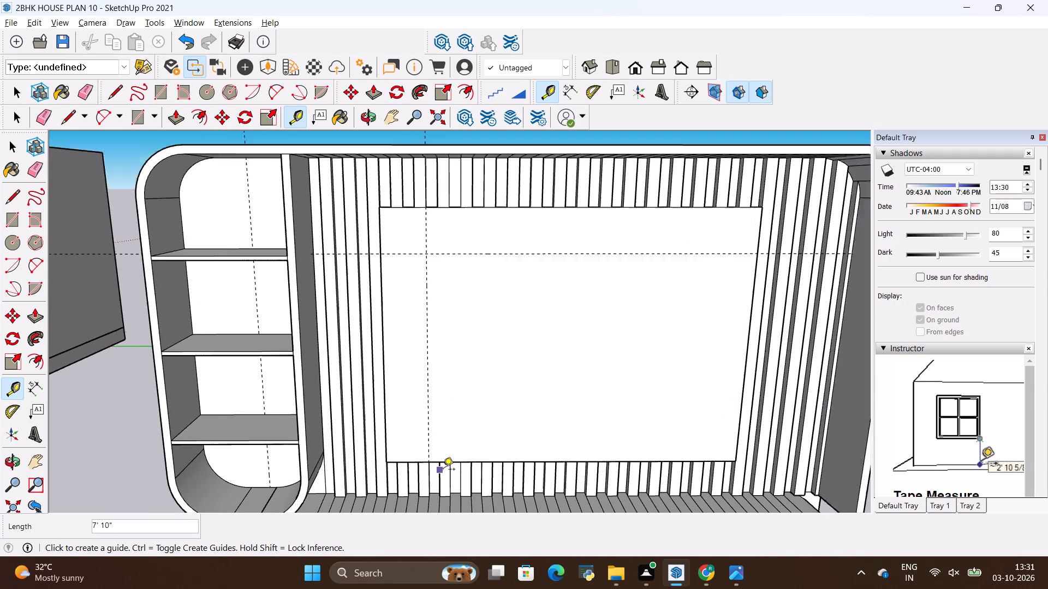
pyautogui.scroll(1, 443, 470)
pyautogui.click(445, 463)
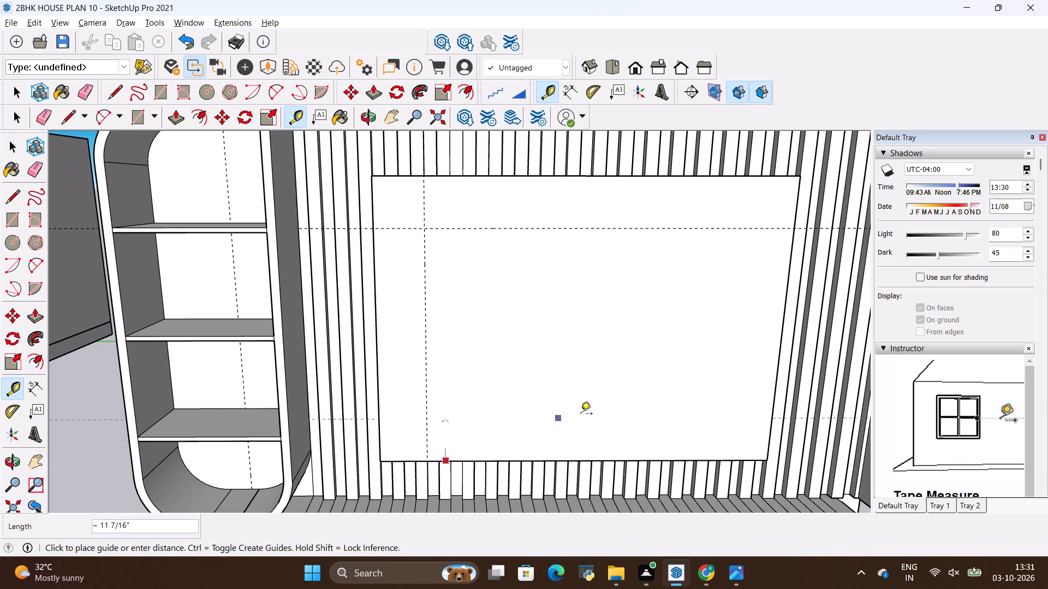
pyautogui.write("1'")
pyautogui.press('Return')
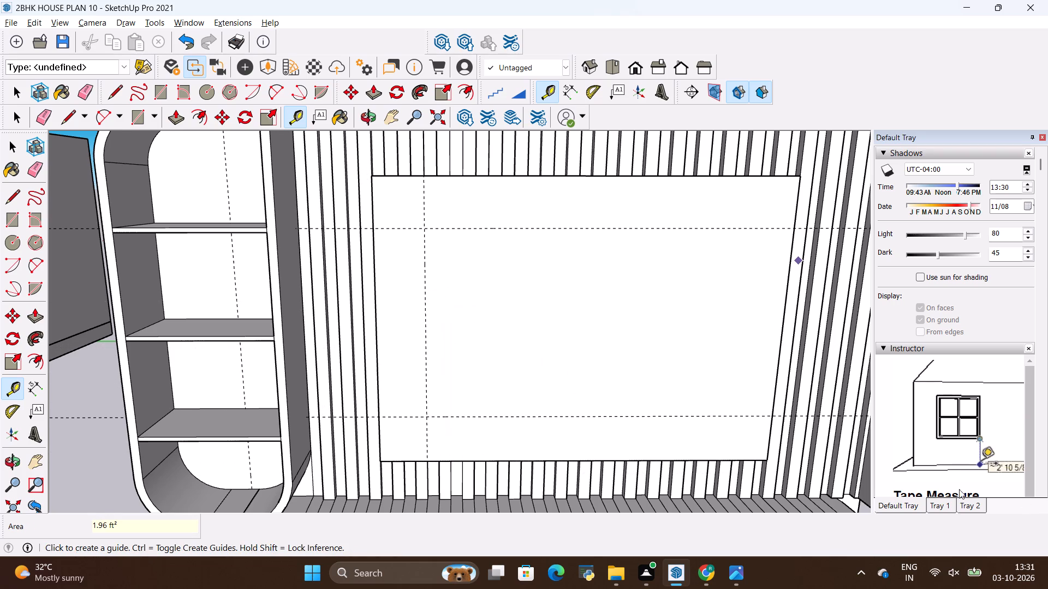
pyautogui.scroll(4, 765, 414)
pyautogui.click(778, 389)
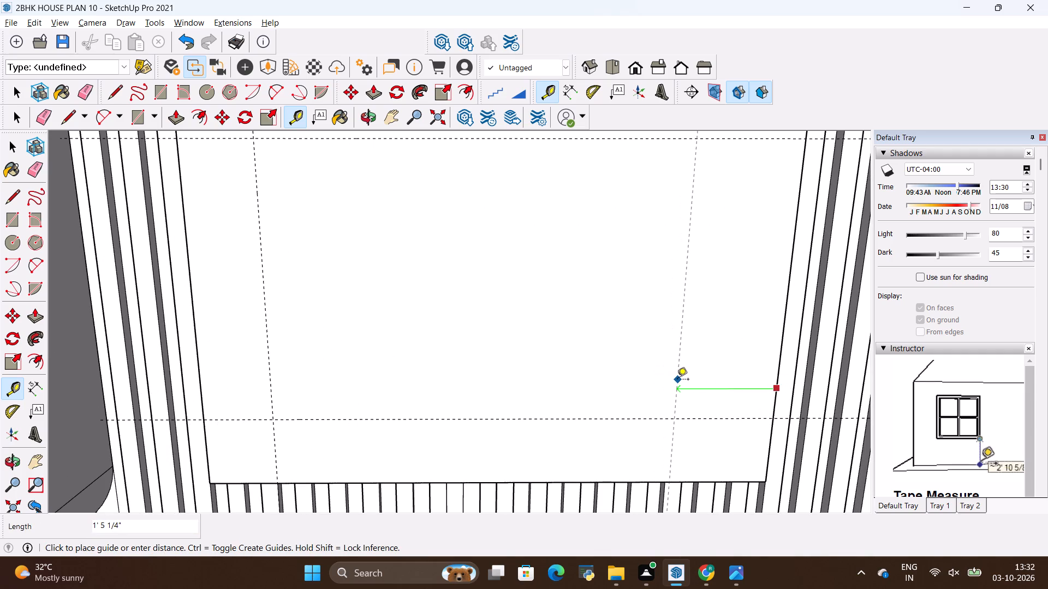
pyautogui.write("1'")
pyautogui.press('Return')
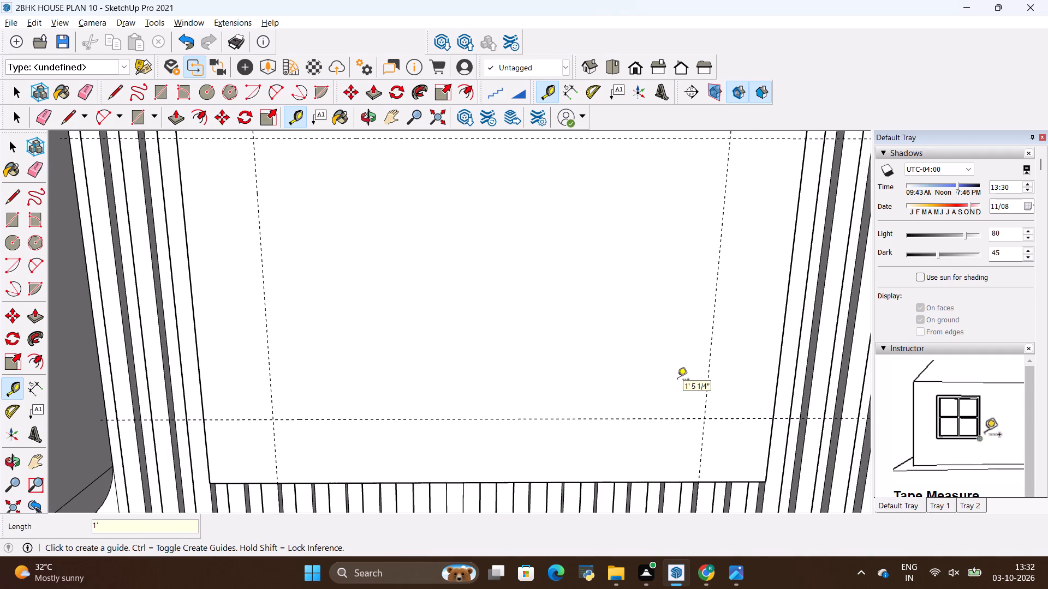
# Draw a two-point arc rounding the TV panel's upper-left corner, tangent to both edges where the guides meet them.
pyautogui.scroll(-3, 648, 388)
pyautogui.scroll(-3, 549, 350)
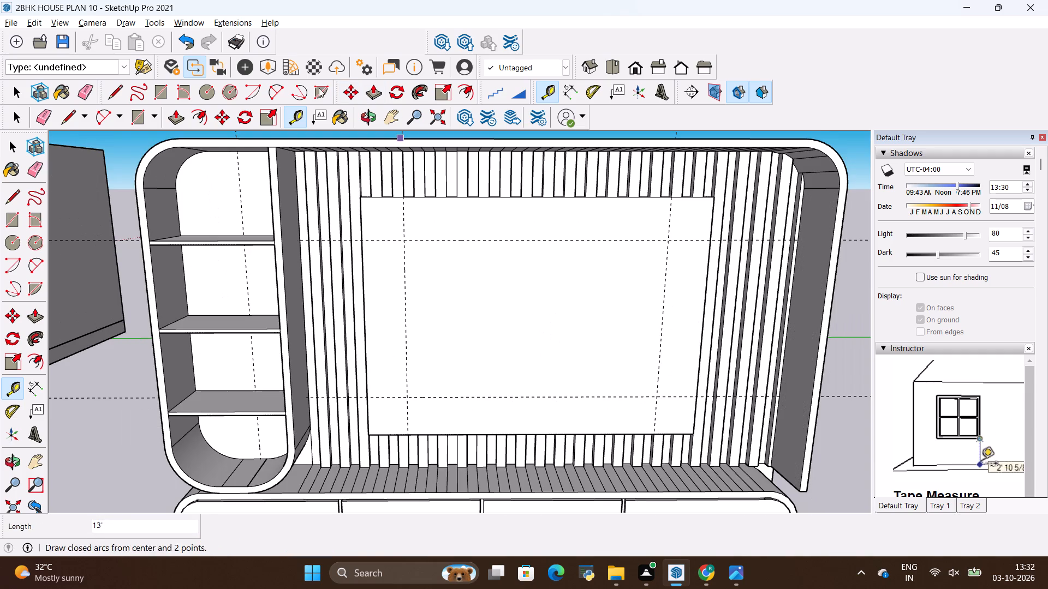
pyautogui.click(275, 87)
pyautogui.scroll(3, 414, 208)
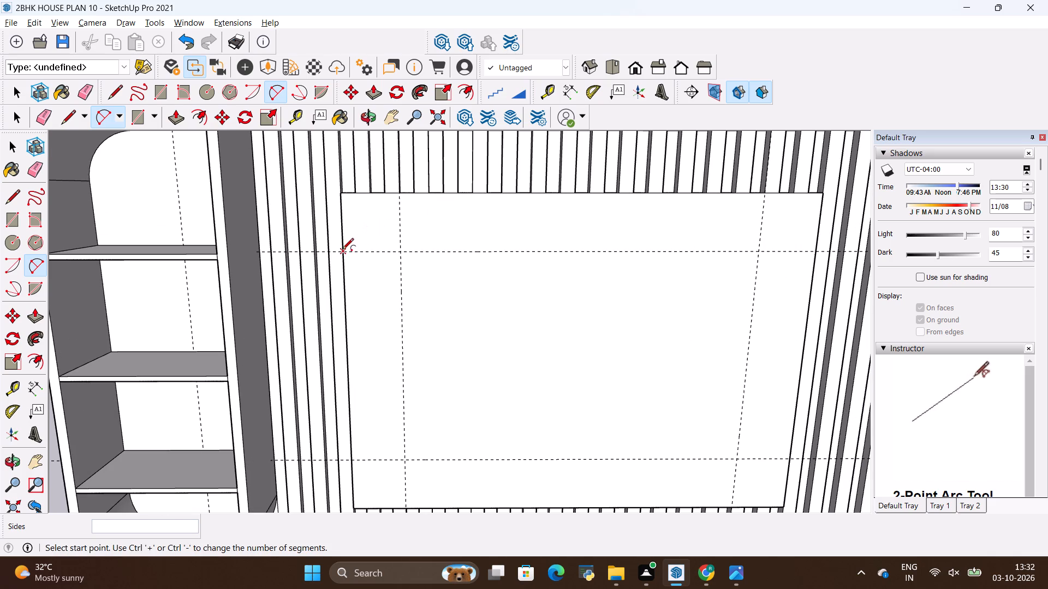
pyautogui.click(342, 250)
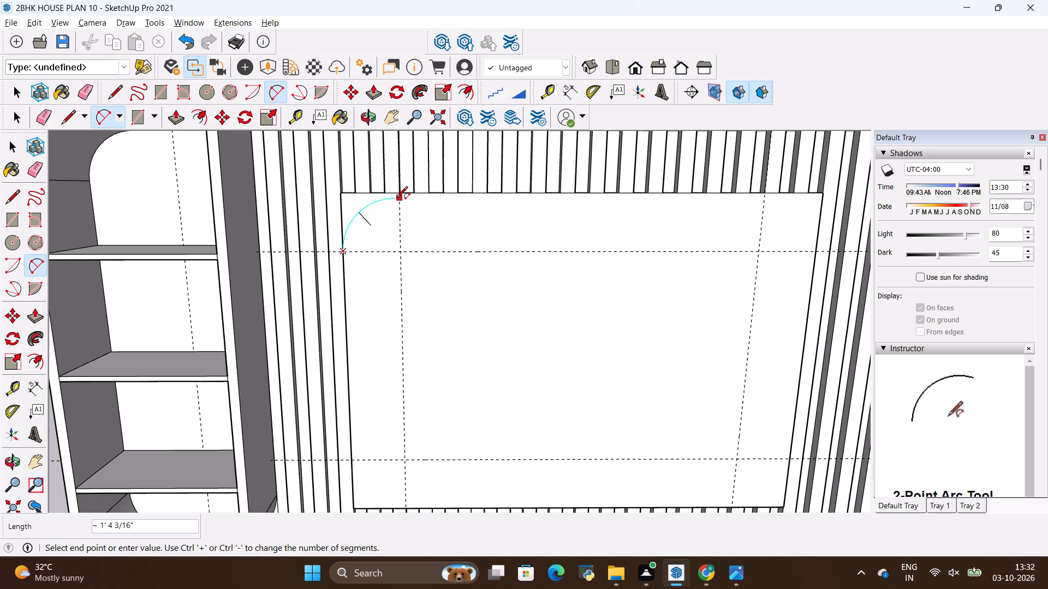
pyautogui.scroll(7, 397, 196)
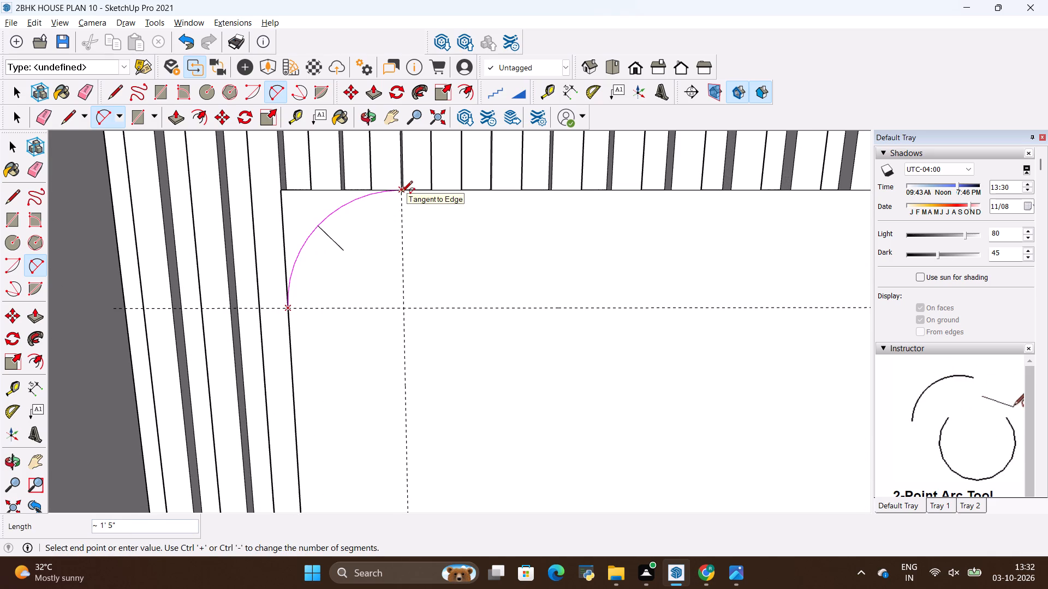
pyautogui.click(401, 193)
pyautogui.click(401, 194)
# Draw a 1' radius arc across the TV panel's upper-right corner between the guide intersections on its edges.
pyautogui.scroll(-4, 344, 309)
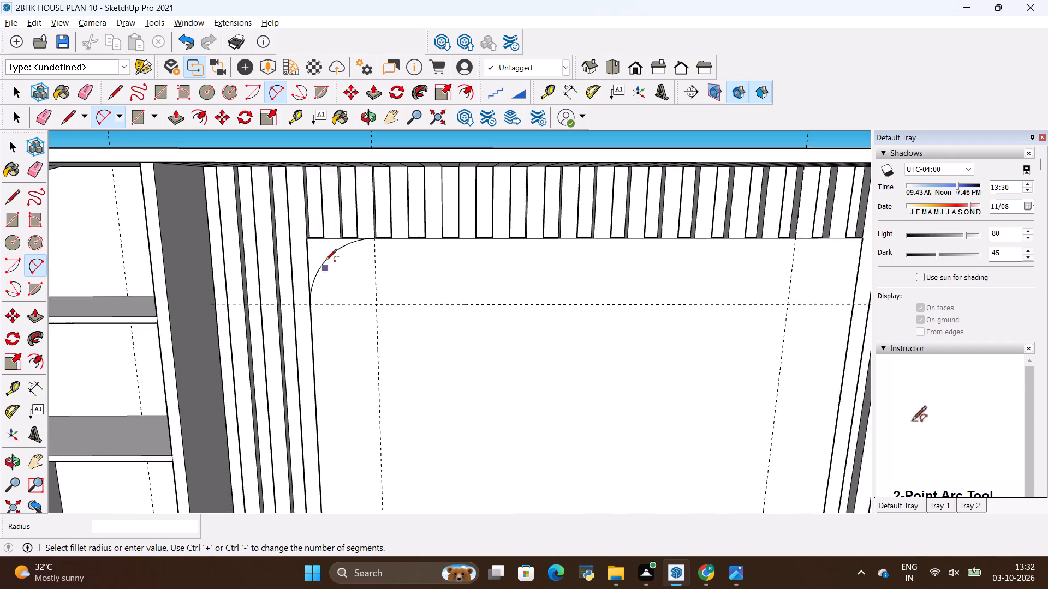
pyautogui.scroll(-7, 325, 261)
pyautogui.scroll(6, 651, 270)
pyautogui.scroll(2, 608, 237)
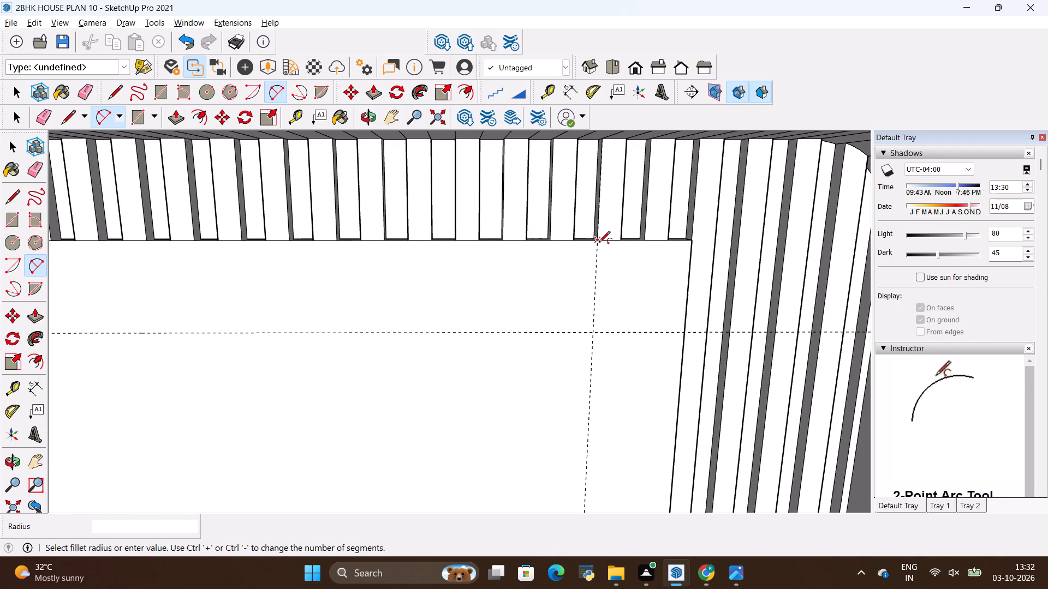
pyautogui.click(596, 243)
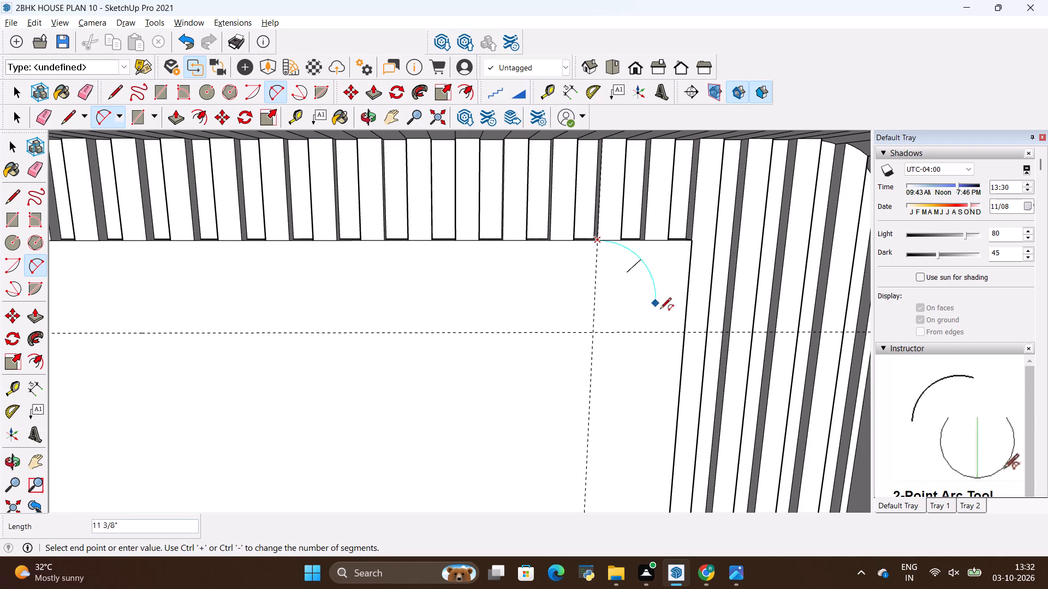
pyautogui.click(683, 338)
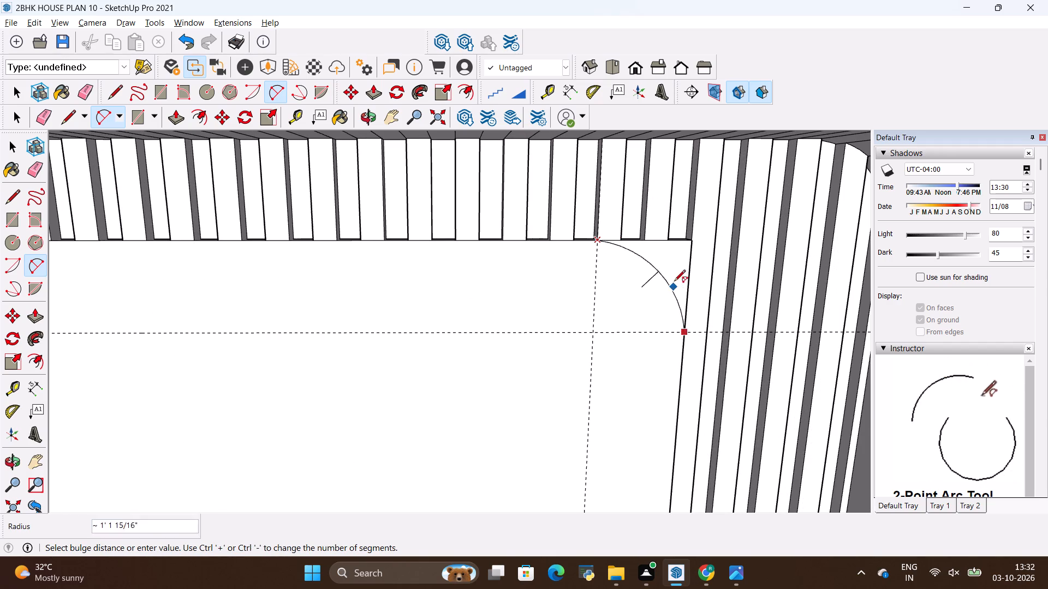
pyautogui.click(675, 275)
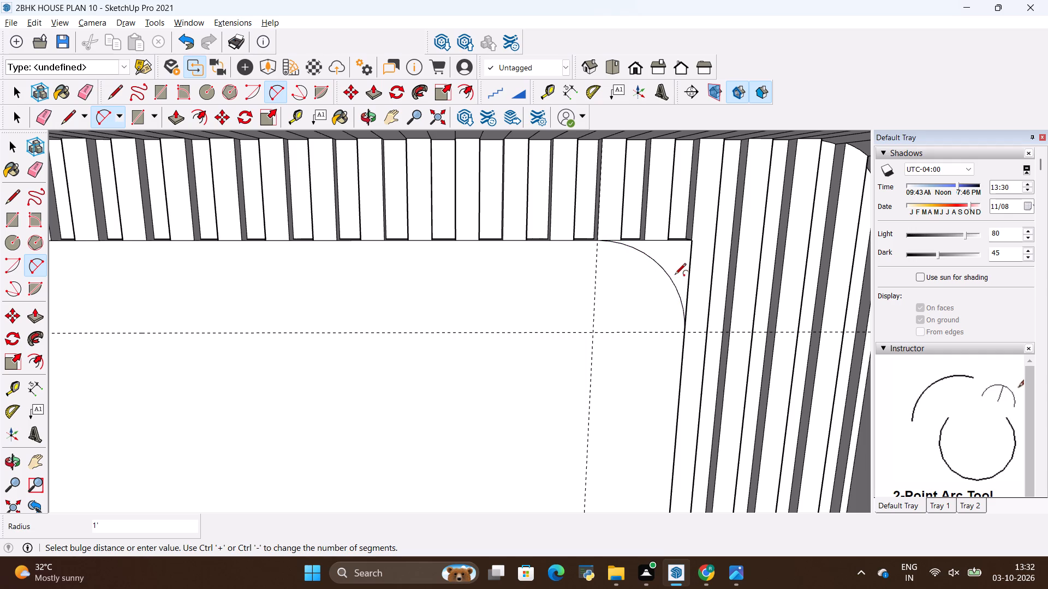
# Draw a 1' radius arc across the TV panel's lower-right corner between the guide intersections on its edges.
pyautogui.scroll(-11, 528, 275)
pyautogui.scroll(10, 551, 461)
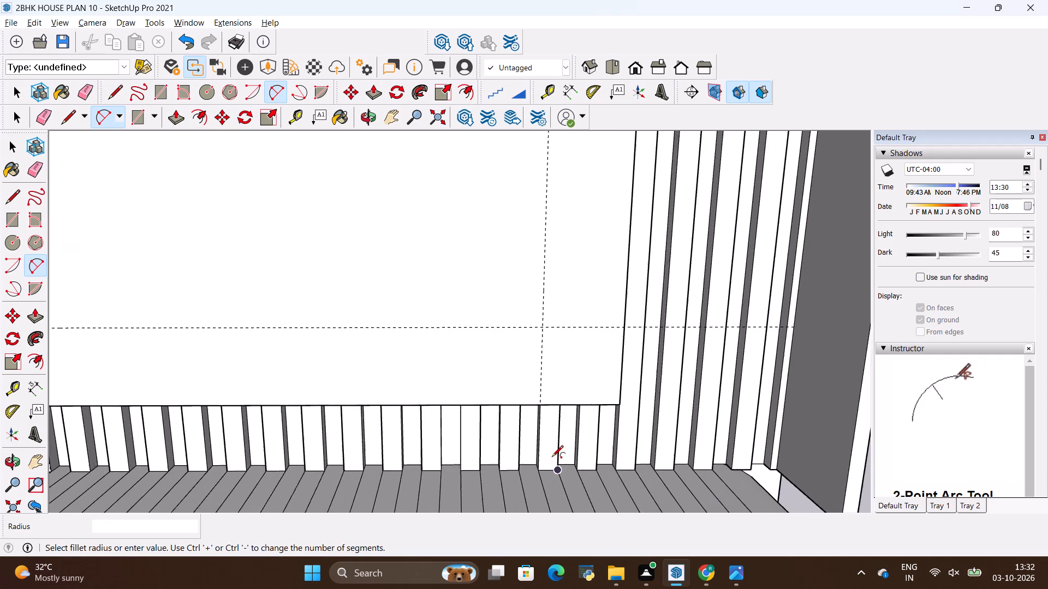
pyautogui.click(540, 402)
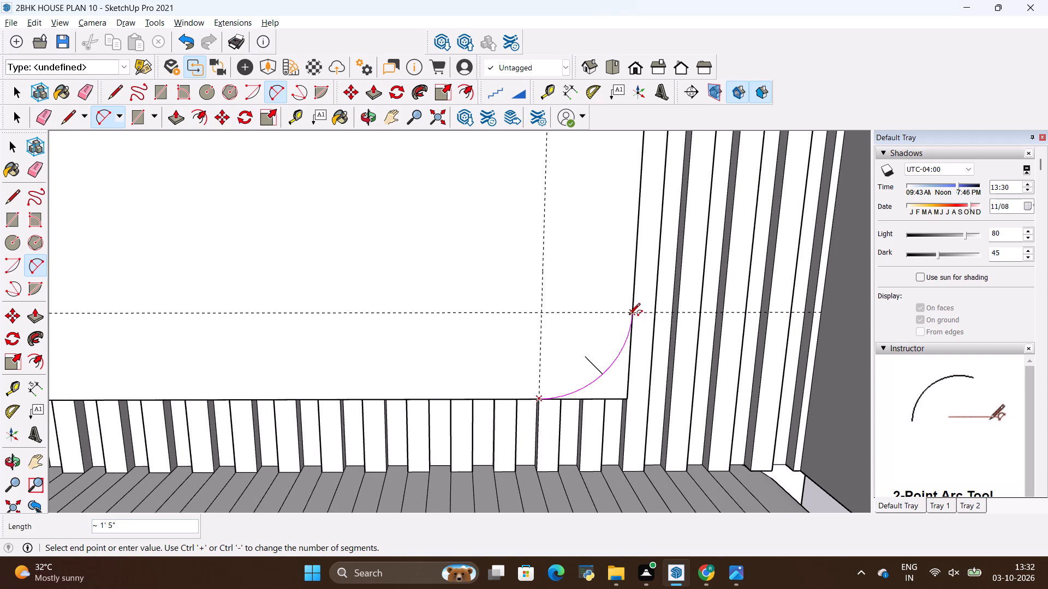
pyautogui.click(629, 315)
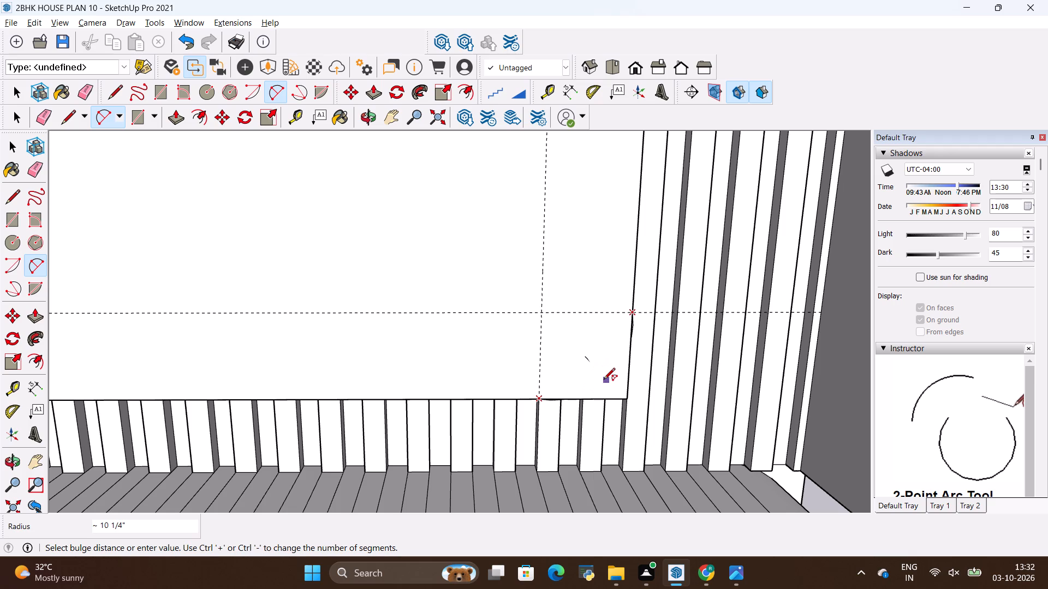
pyautogui.moveTo(600, 375); pyautogui.dragTo(661, 364, button='middle')
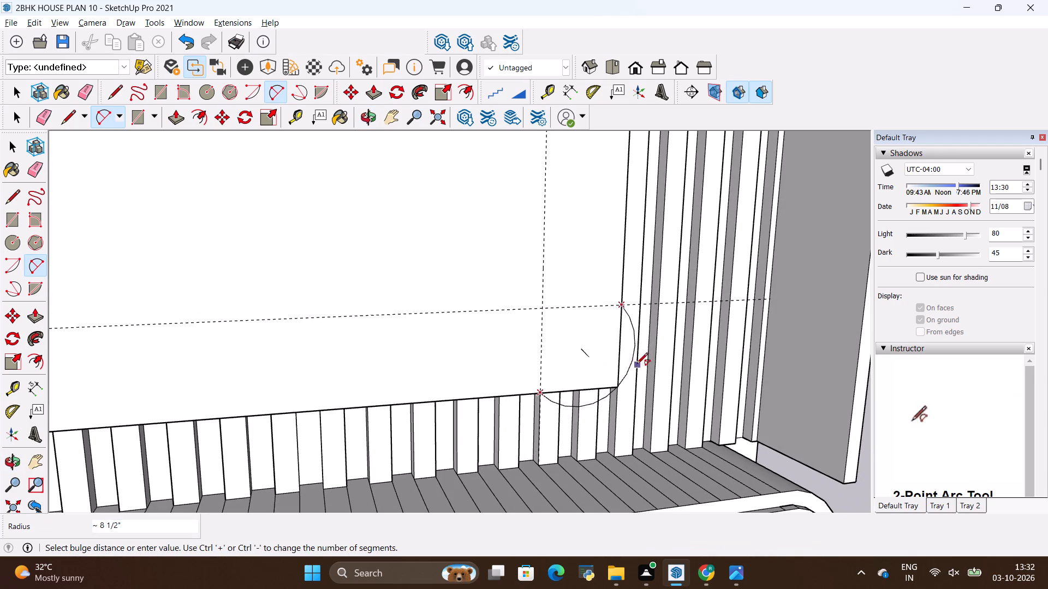
pyautogui.click(594, 373)
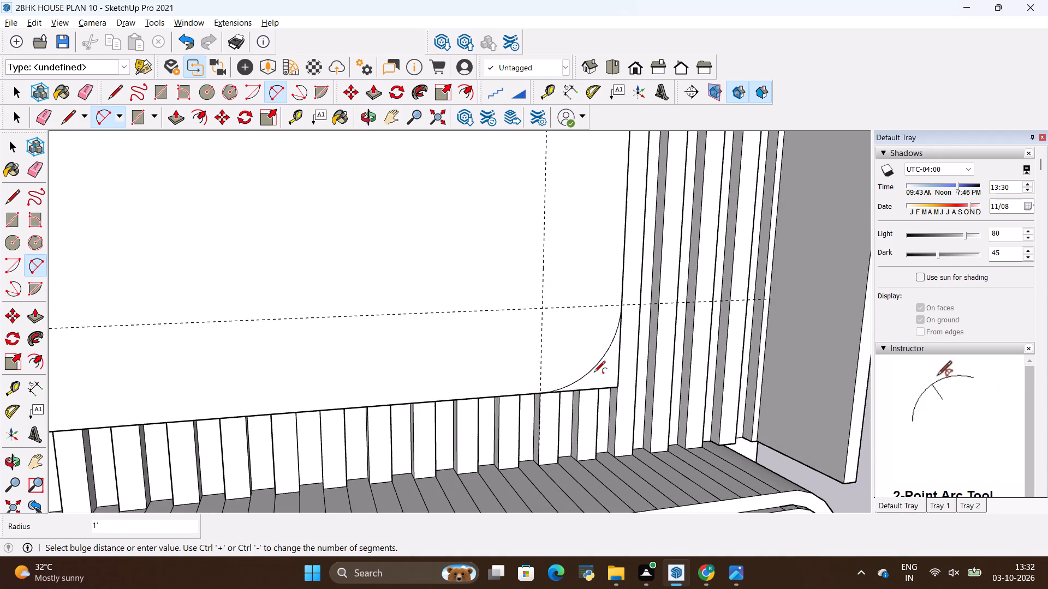
# Draw a tangent arc across the TV panel's lower-left corner between the guide intersections on its edges.
pyautogui.scroll(-5, 440, 358)
pyautogui.scroll(-8, 537, 357)
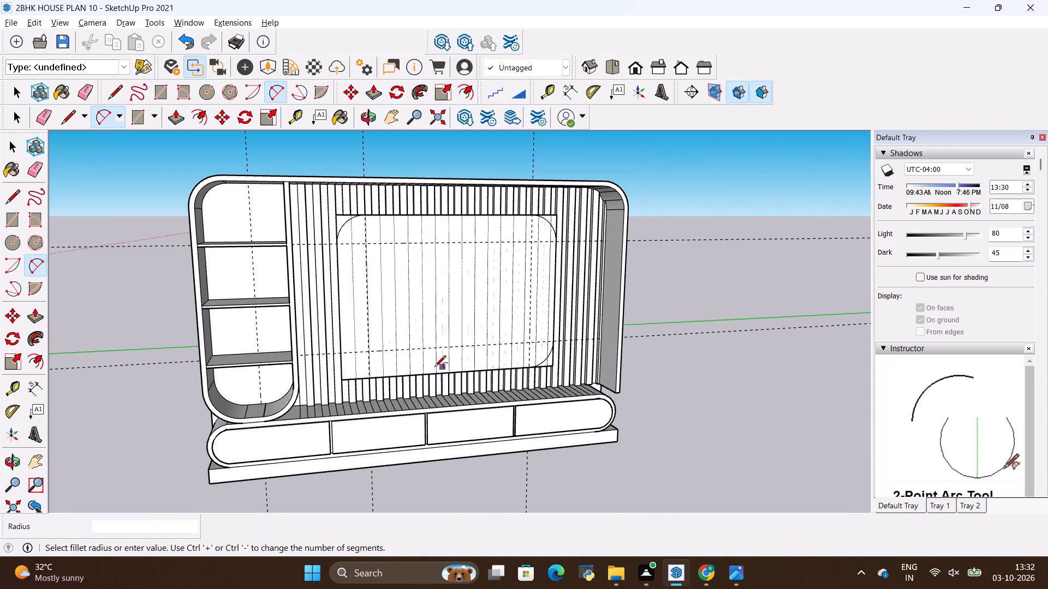
pyautogui.moveTo(425, 369); pyautogui.dragTo(403, 323, button='middle')
pyautogui.scroll(11, 359, 364)
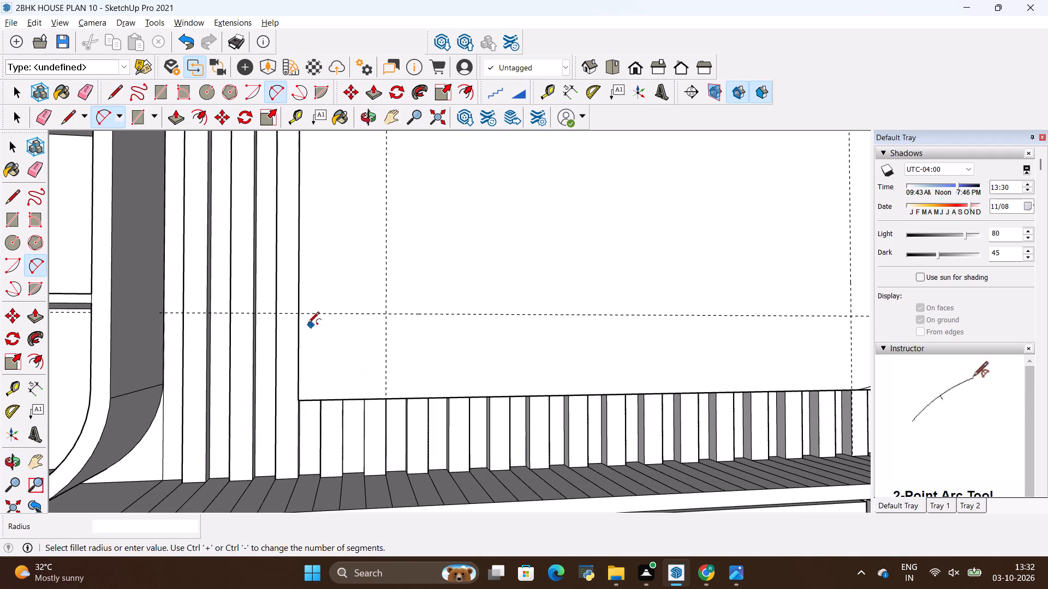
pyautogui.click(297, 312)
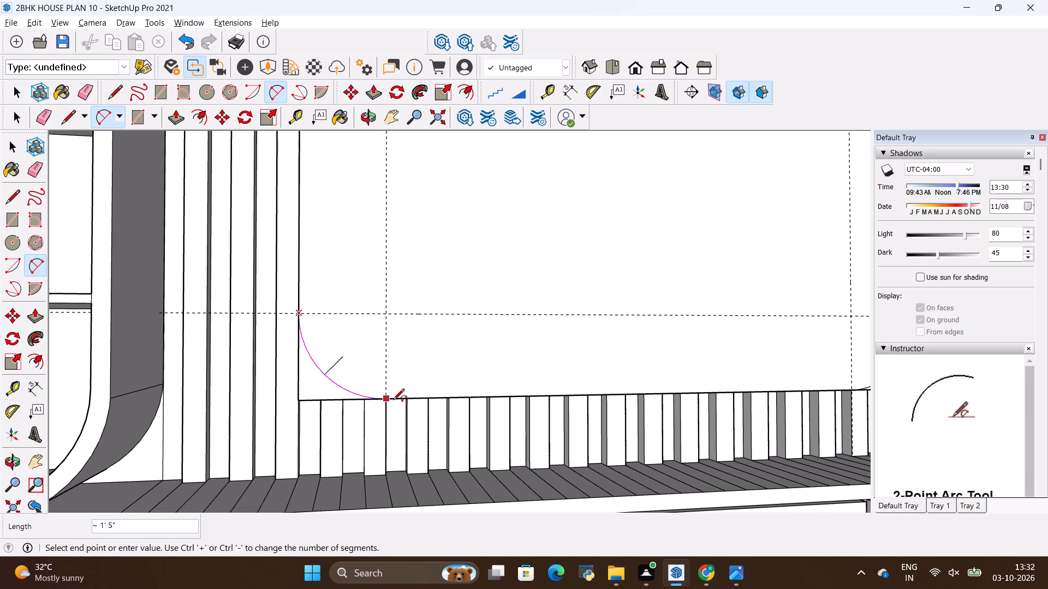
pyautogui.click(386, 402)
pyautogui.click(386, 402)
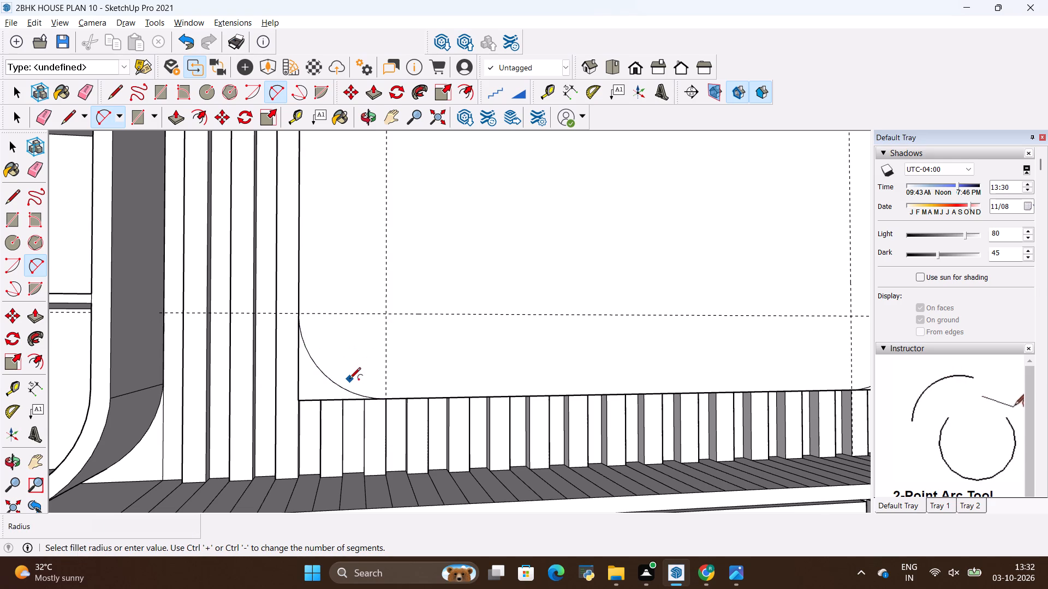
# Push the waste outside the TV panel's lower-left corner arc back to the panel's full depth so the slats show behind it.
pyautogui.press('p')
pyautogui.click(318, 391)
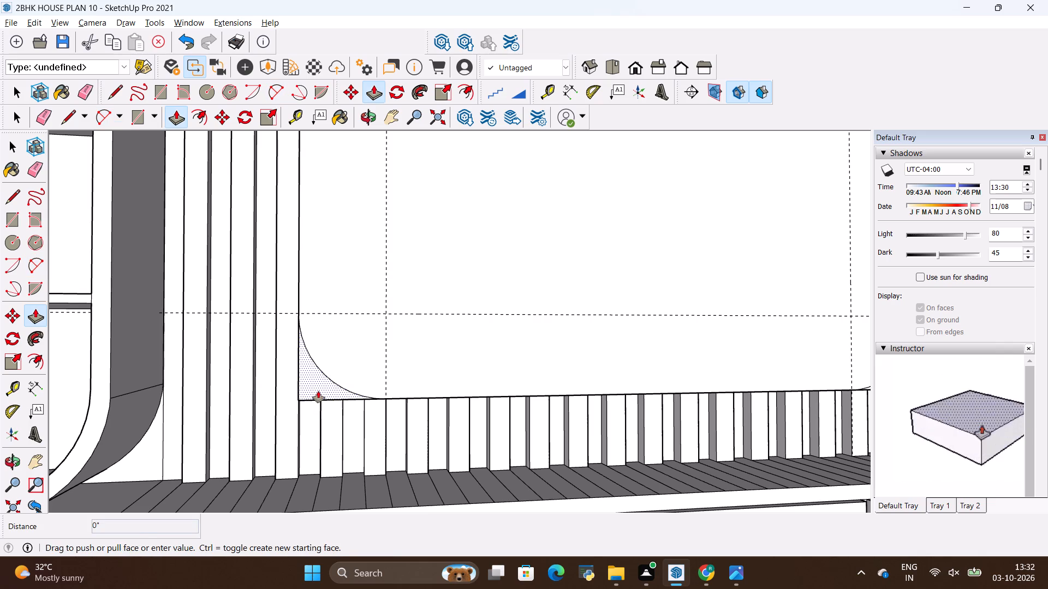
pyautogui.click(294, 268)
pyautogui.scroll(7, 324, 430)
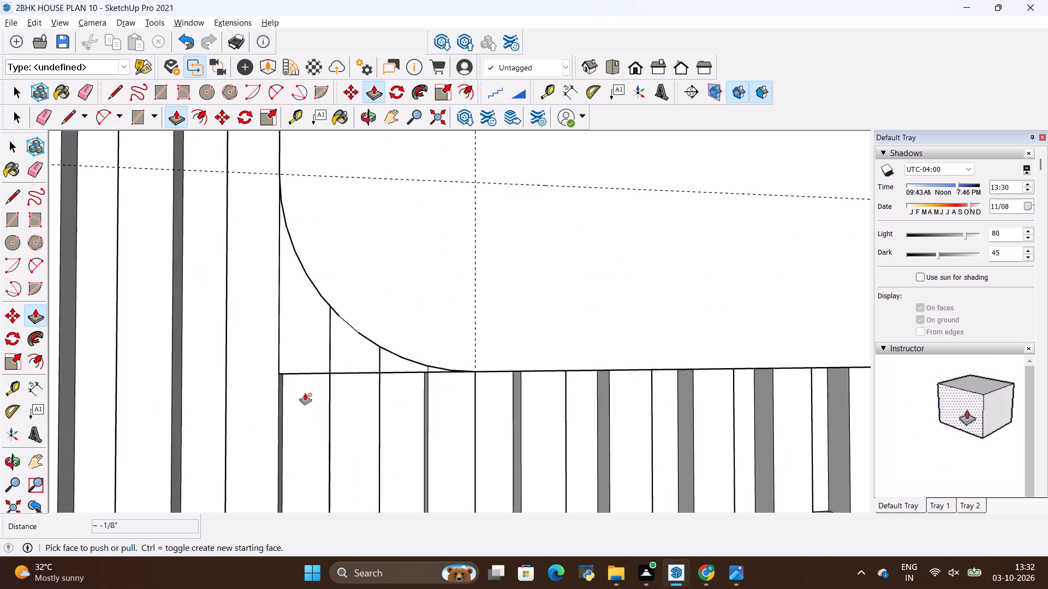
pyautogui.scroll(7, 305, 393)
pyautogui.moveTo(311, 379); pyautogui.dragTo(317, 274, button='middle')
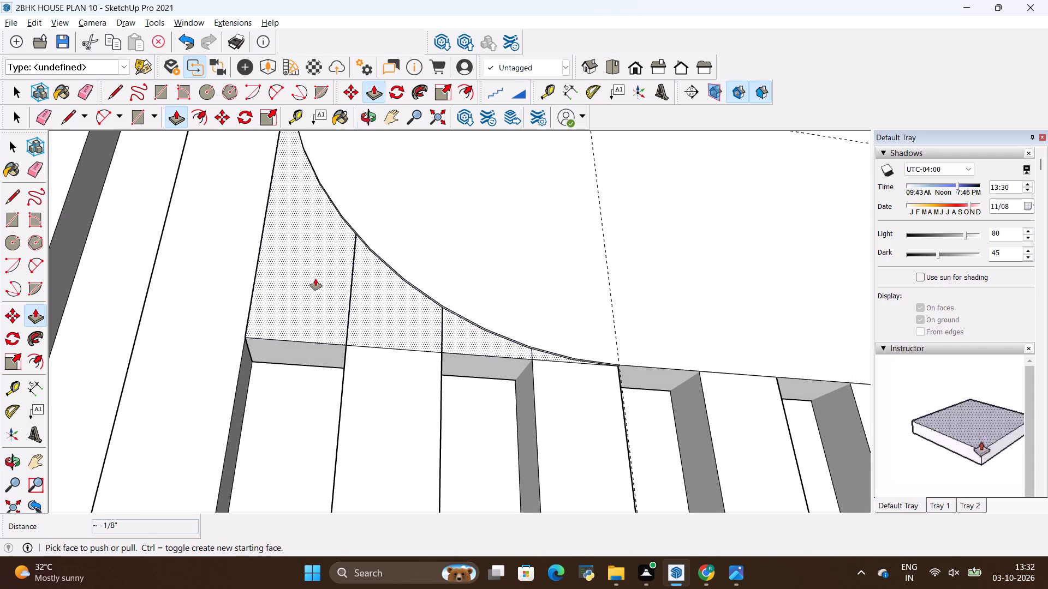
pyautogui.click(315, 279)
pyautogui.press('p')
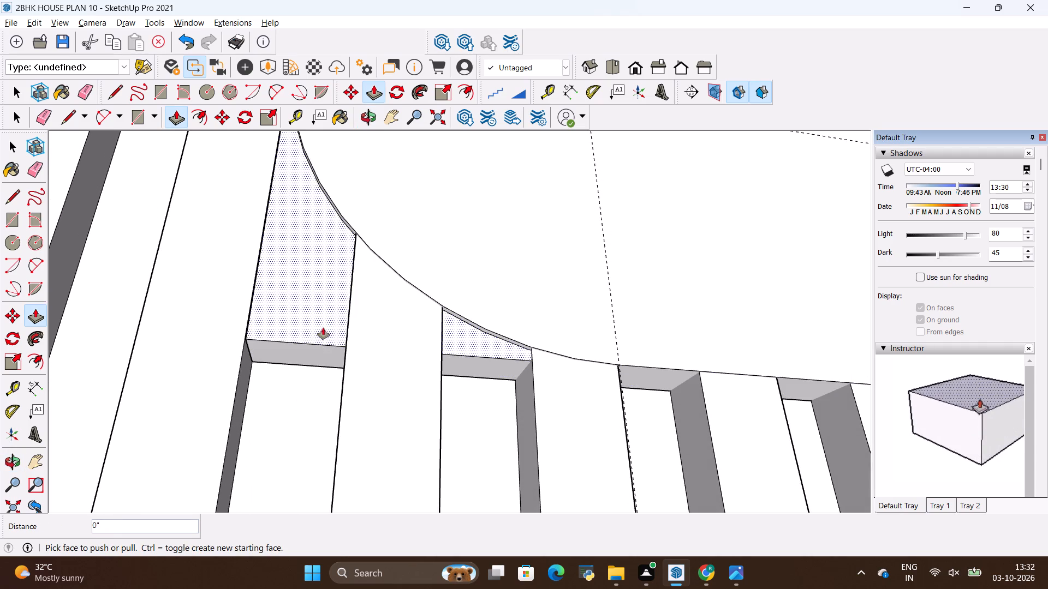
pyautogui.click(323, 327)
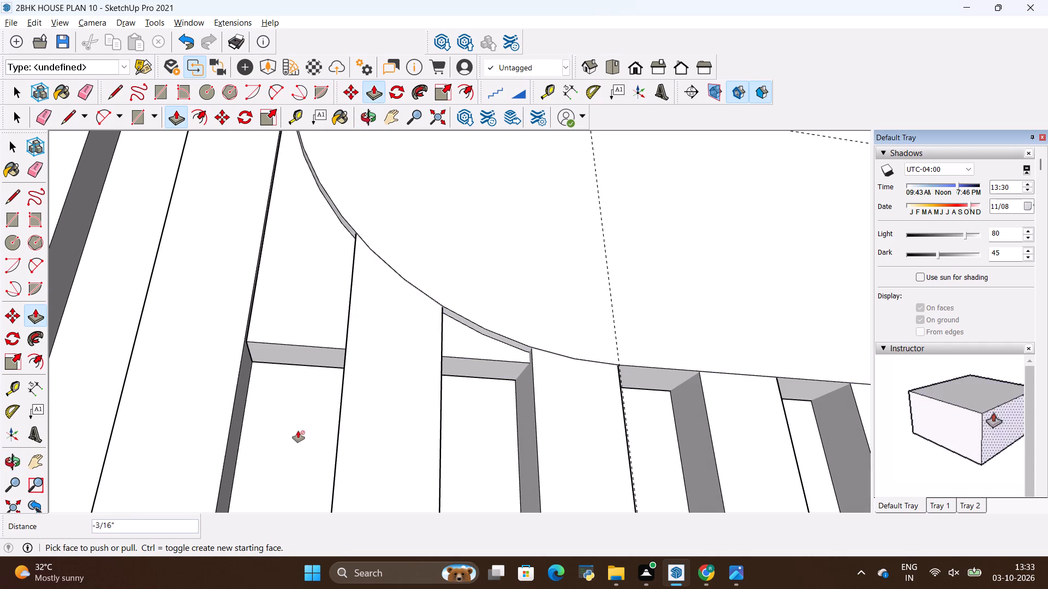
pyautogui.click(324, 303)
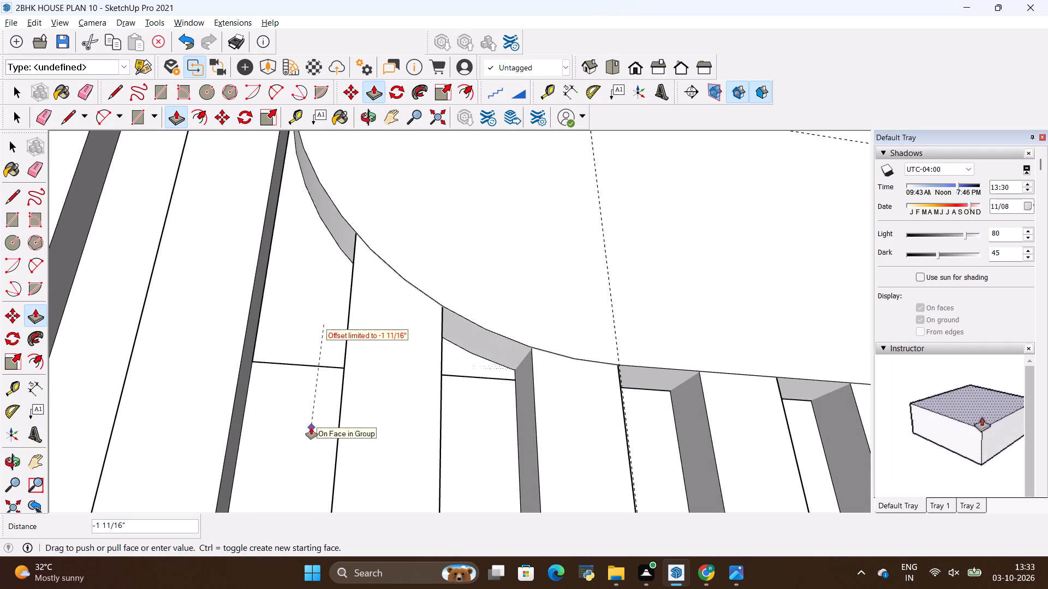
pyautogui.click(311, 428)
# Push the waste outside the TV panel's upper-left corner arc back about 2 1/8" to cut it away.
pyautogui.scroll(-20, 394, 417)
pyautogui.scroll(-4, 394, 417)
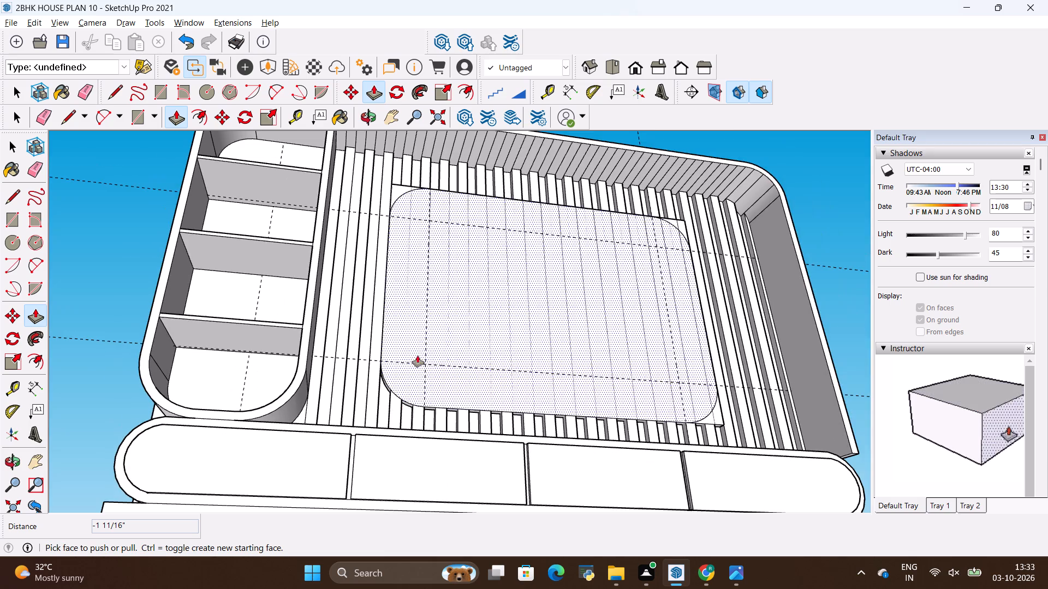
pyautogui.scroll(13, 400, 157)
pyautogui.moveTo(398, 260); pyautogui.dragTo(376, 464, button='middle')
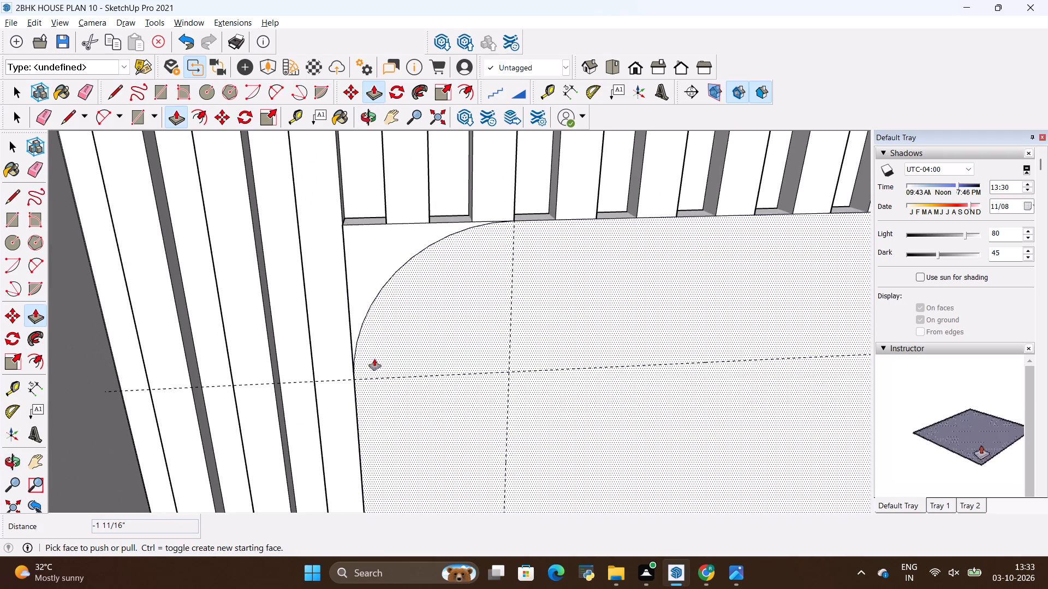
pyautogui.click(366, 252)
pyautogui.click(365, 162)
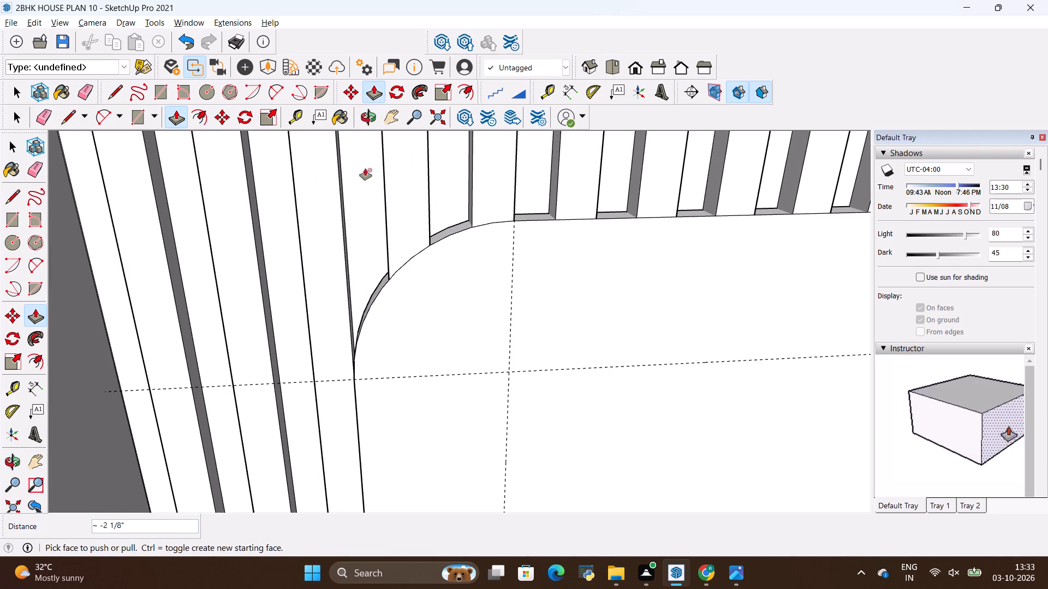
# Push the waste outside the TV panel's upper-right corner arc back about 2 1/8" to cut it away.
pyautogui.scroll(-18, 258, 387)
pyautogui.scroll(6, 614, 344)
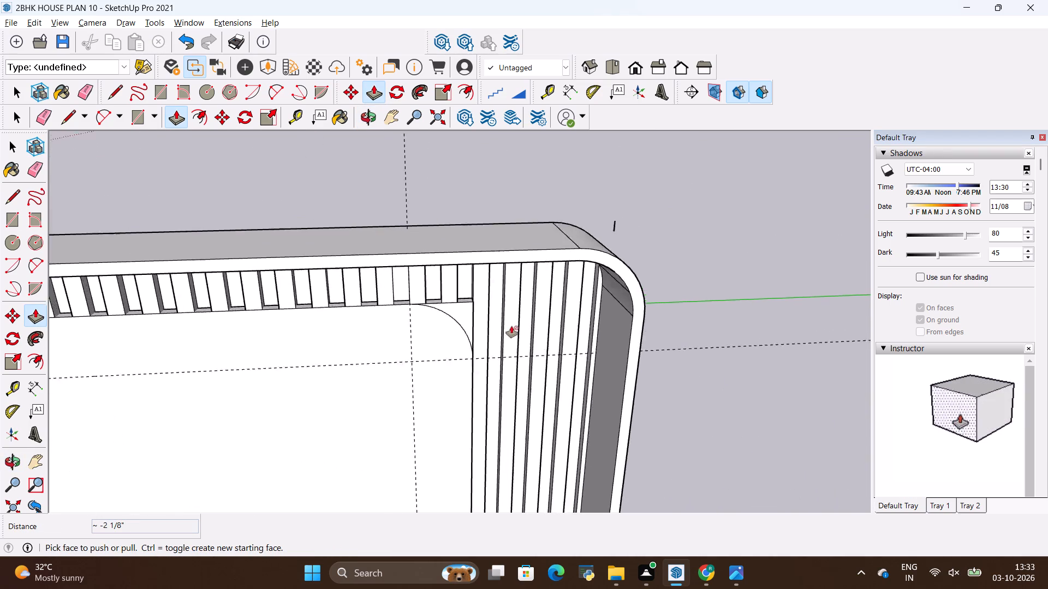
pyautogui.scroll(10, 511, 326)
pyautogui.click(431, 288)
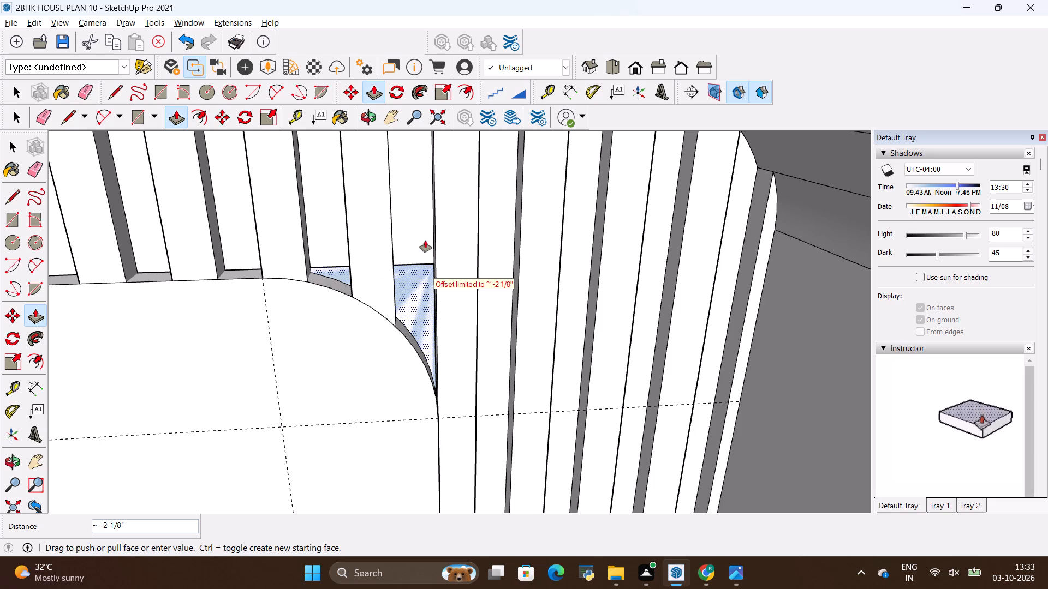
pyautogui.click(425, 239)
# Cut away the waste outside the TV panel's lower-right corner arc, pushing it back about 1/8" and another 2".
pyautogui.scroll(-12, 469, 284)
pyautogui.moveTo(436, 405); pyautogui.dragTo(450, 311, button='middle')
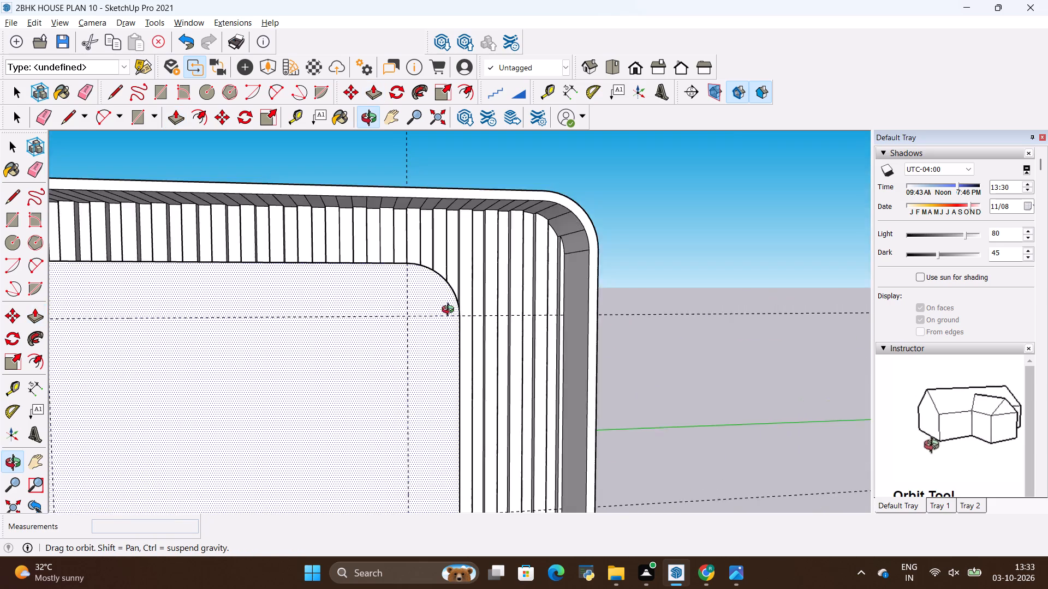
pyautogui.moveTo(450, 311); pyautogui.dragTo(460, 255, button='middle')
pyautogui.scroll(-5, 460, 255)
pyautogui.scroll(11, 439, 450)
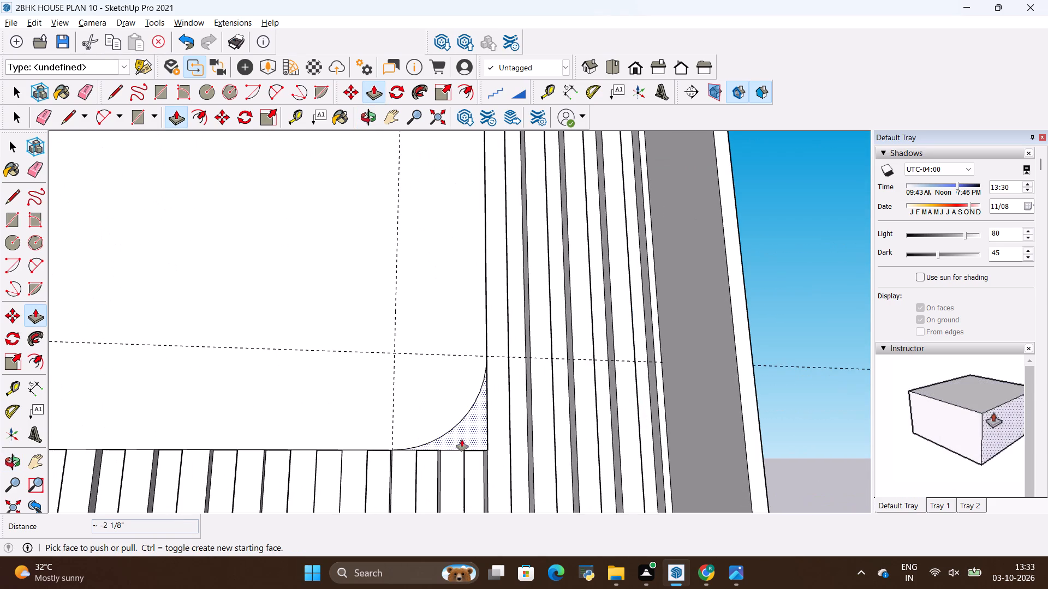
pyautogui.click(459, 441)
pyautogui.click(451, 474)
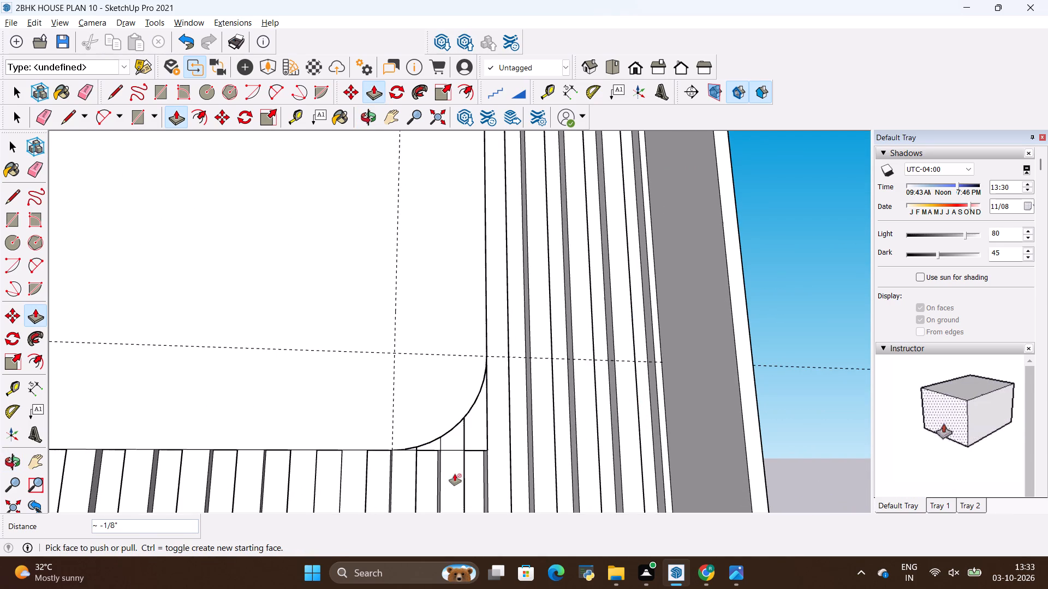
pyautogui.click(460, 441)
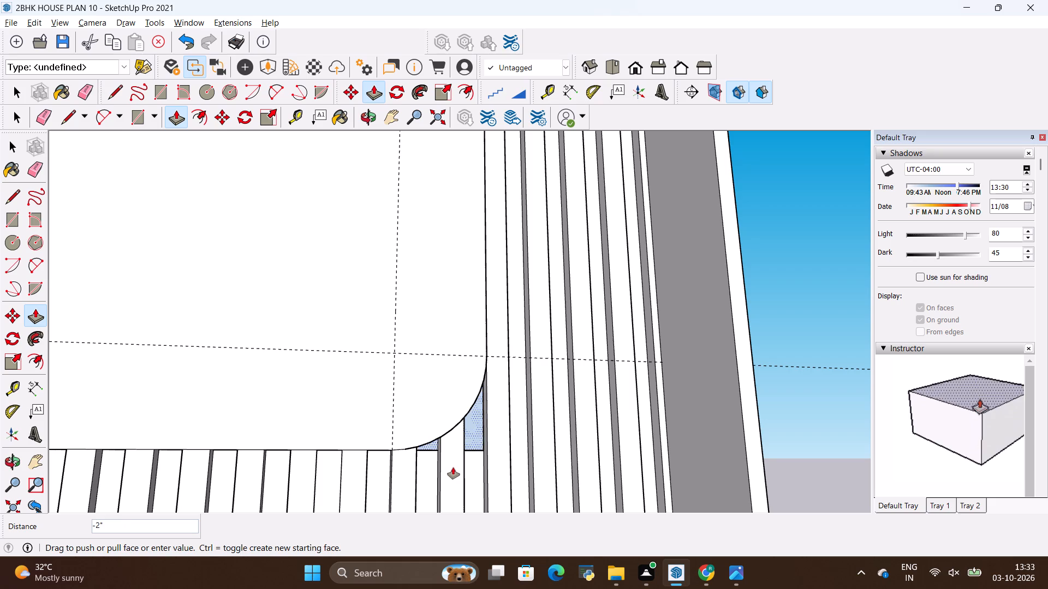
pyautogui.click(454, 465)
# Examine the reference image for the TV's size and placement on the rounded panel.
pyautogui.scroll(-13, 499, 346)
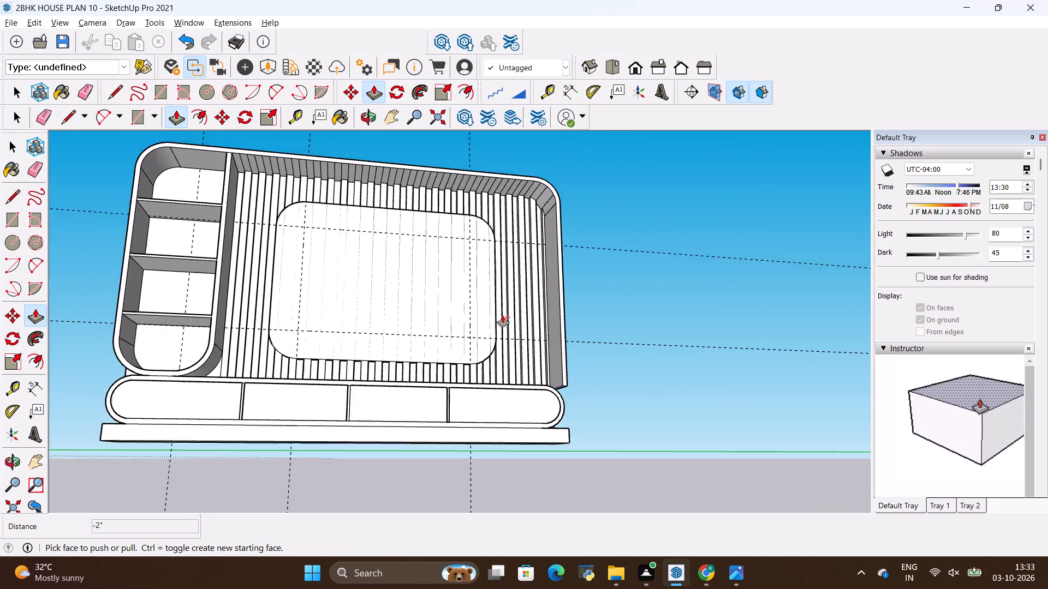
pyautogui.scroll(-2, 503, 316)
pyautogui.moveTo(465, 289); pyautogui.dragTo(406, 418, button='middle')
pyautogui.scroll(4, 405, 276)
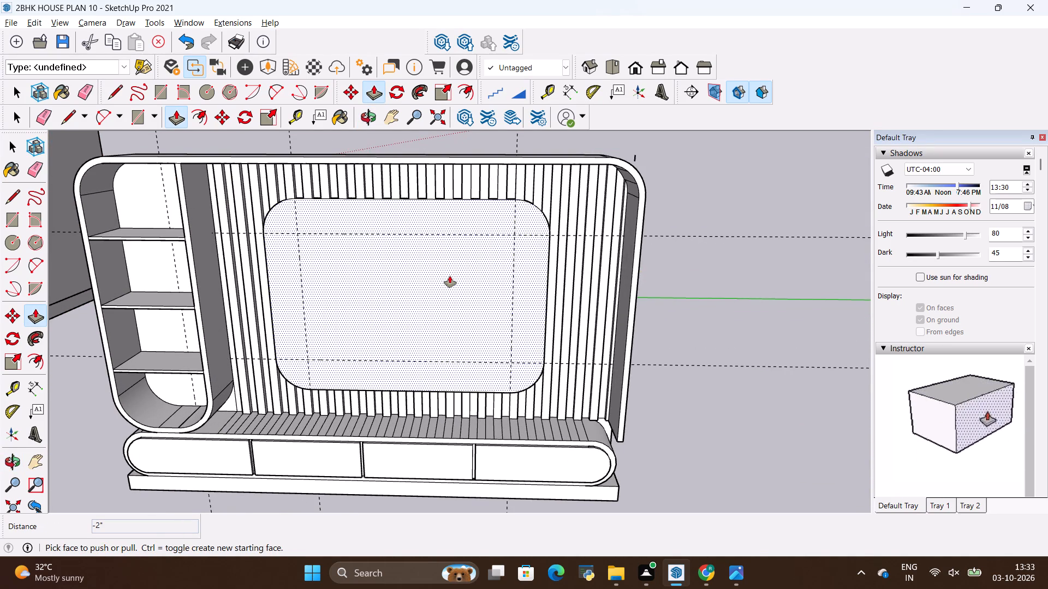
pyautogui.hotkey('alt', 'Tab')
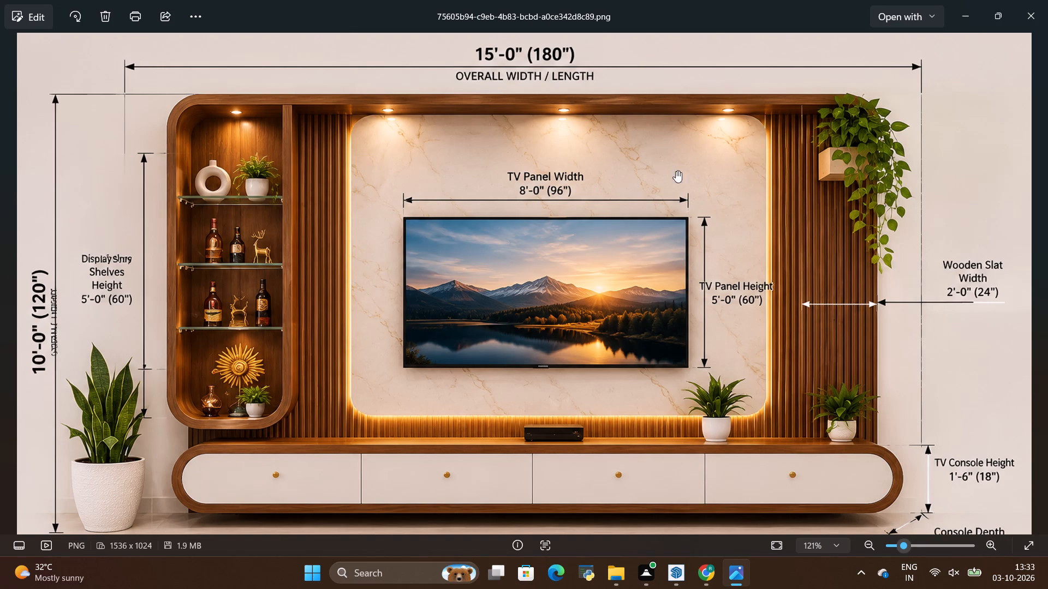
pyautogui.scroll(-2, 609, 219)
pyautogui.scroll(3, 576, 229)
pyautogui.scroll(3, 580, 143)
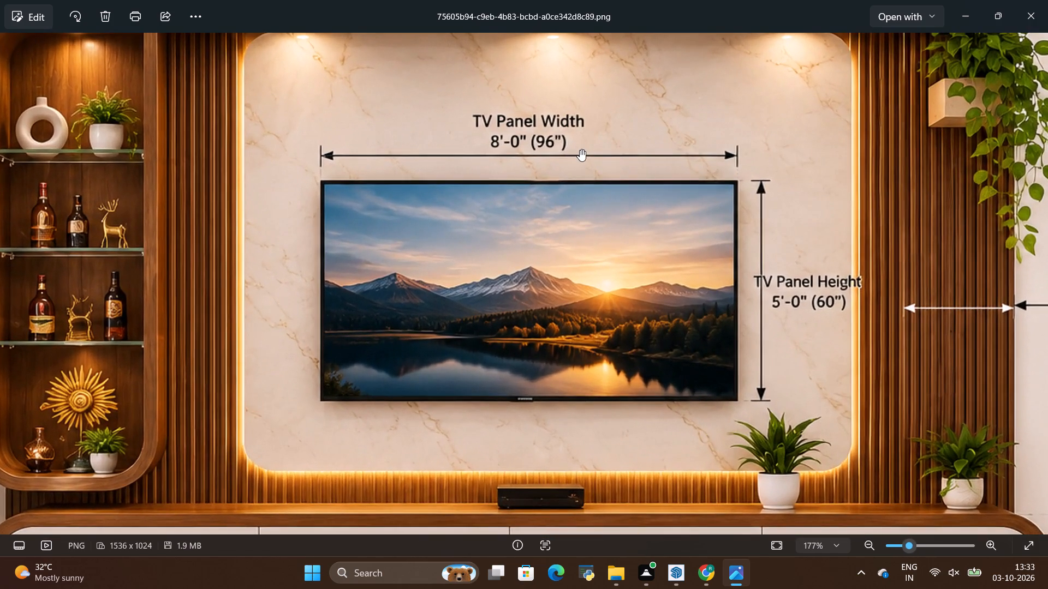
pyautogui.hotkey('alt', 'Tab')
pyautogui.hotkey('alt', 'Tab')
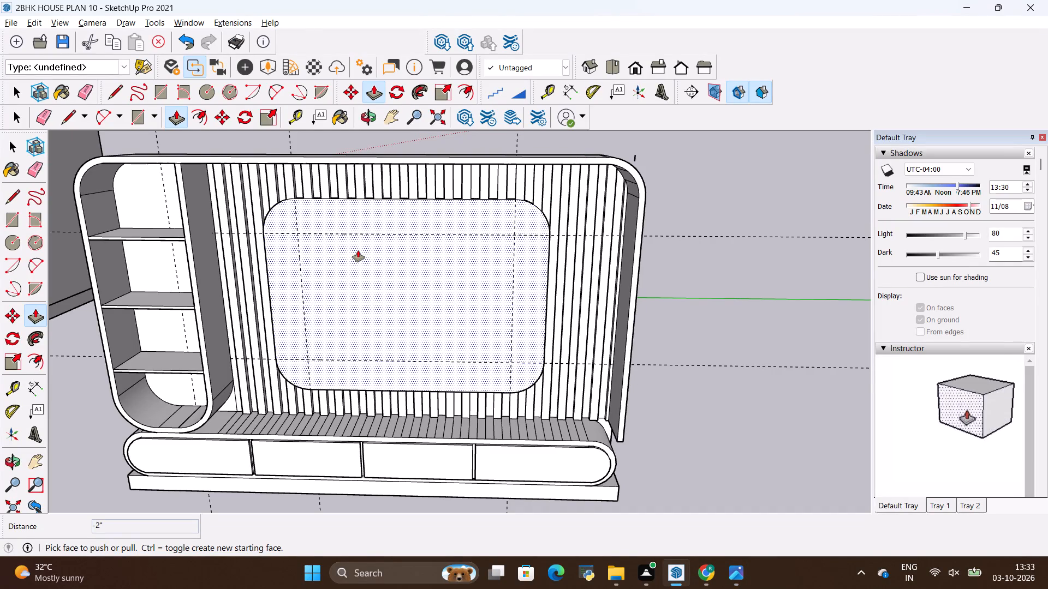
pyautogui.hotkey('alt', 'Tab')
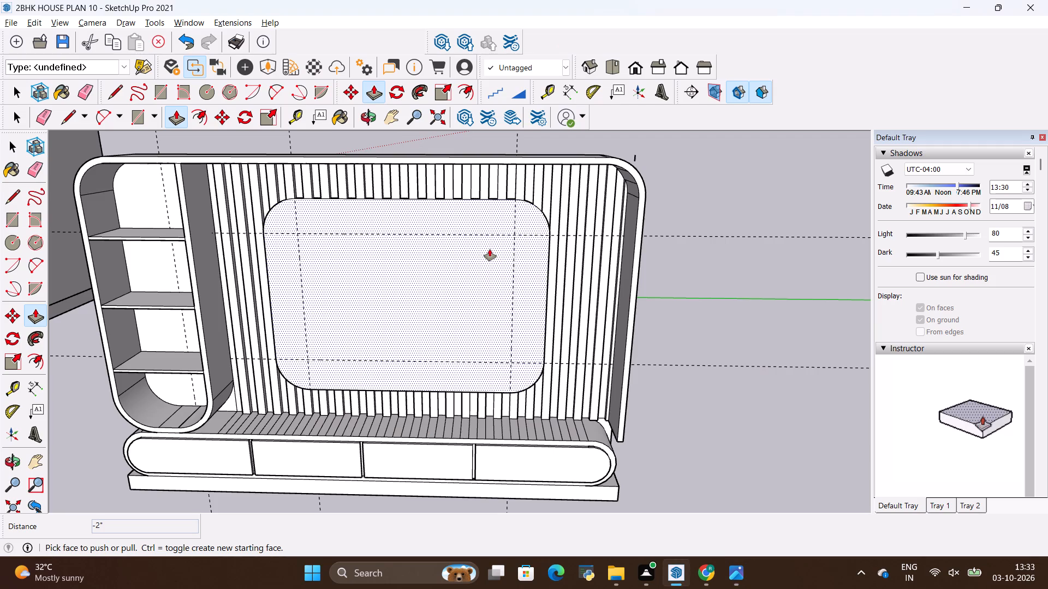
pyautogui.hotkey('alt', 'Tab')
pyautogui.hotkey('alt', 'Tab')
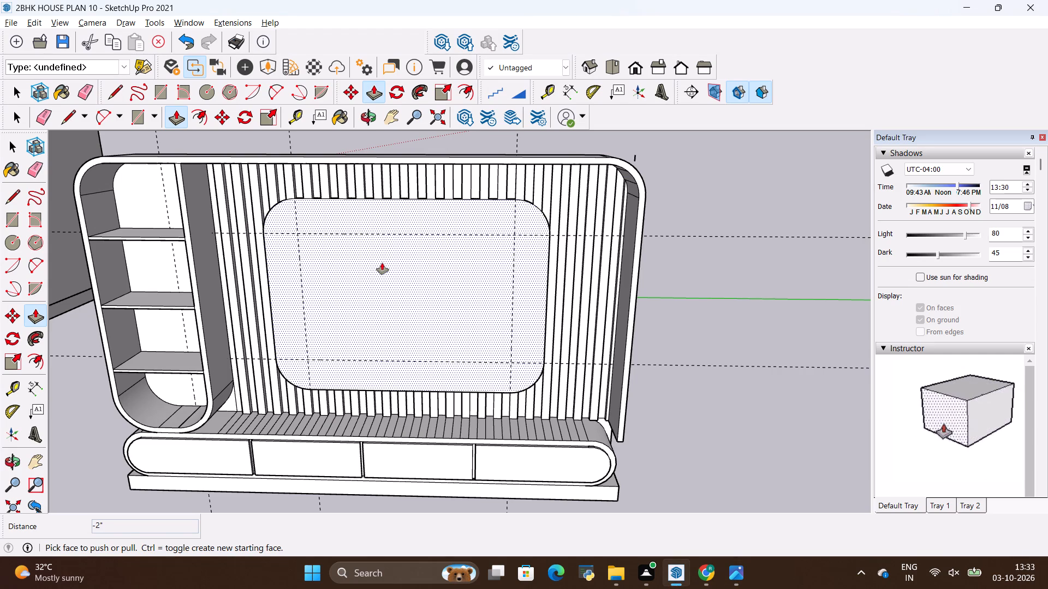
# Model the TV as a rectangle about 5' 11" by 3' 4" on the rounded panel, extruded 2".
pyautogui.press('r')
pyautogui.click(299, 253)
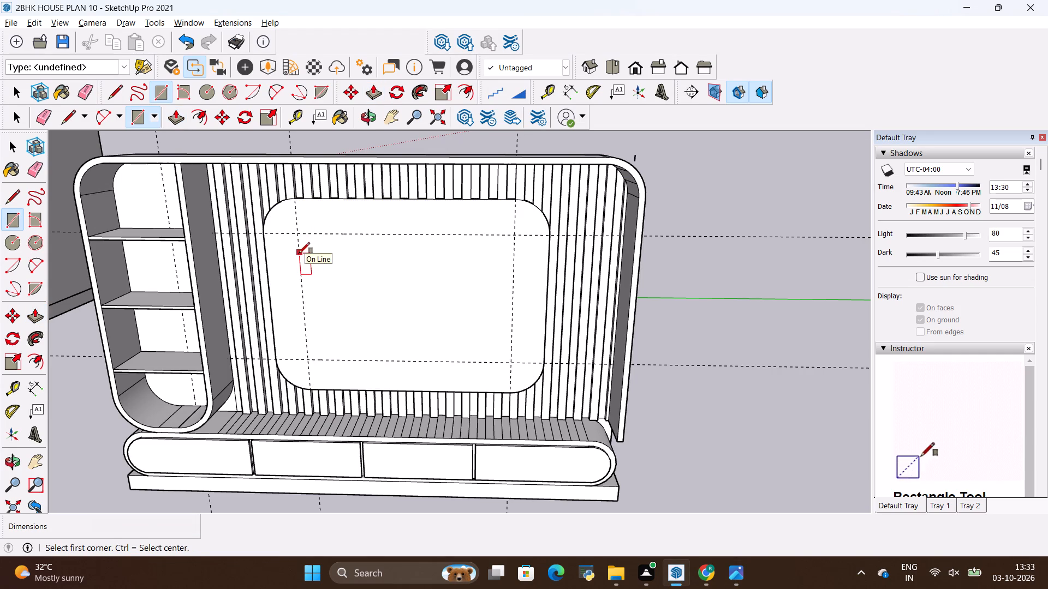
pyautogui.click(501, 364)
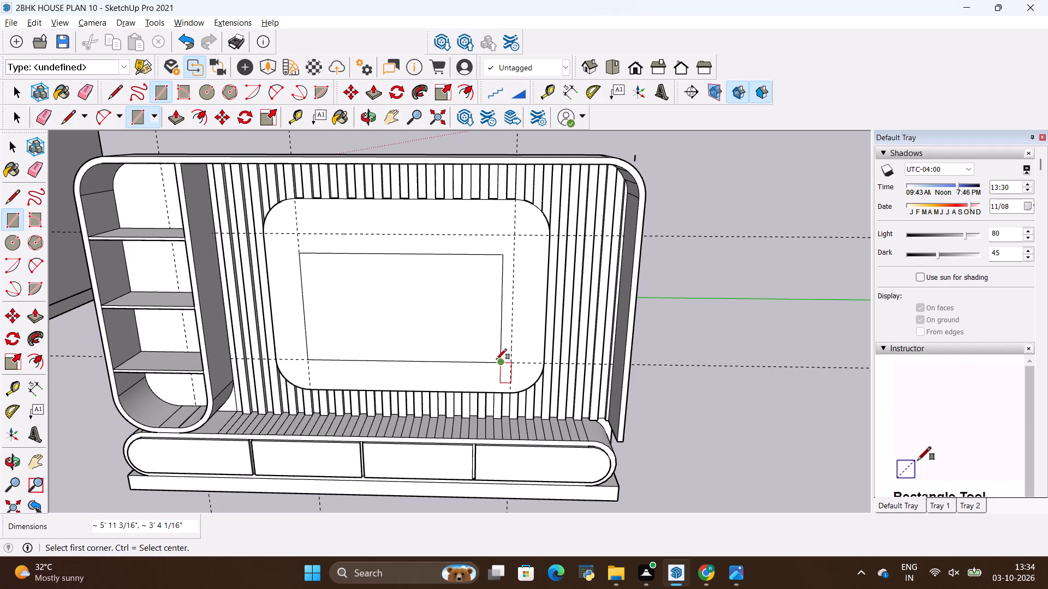
pyautogui.press('p')
pyautogui.click(460, 337)
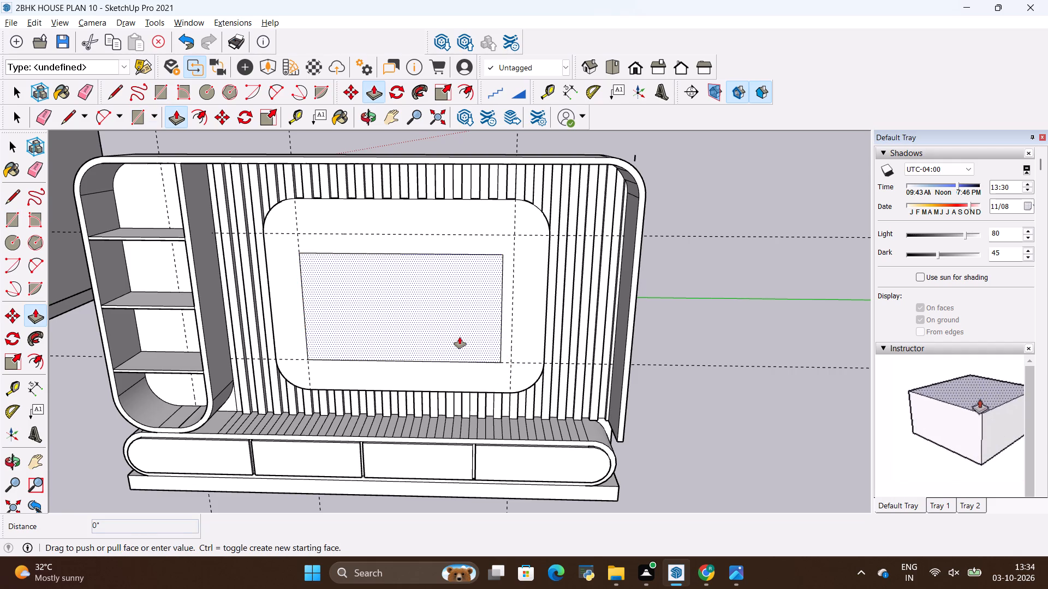
pyautogui.write('2"')
pyautogui.press('Return')
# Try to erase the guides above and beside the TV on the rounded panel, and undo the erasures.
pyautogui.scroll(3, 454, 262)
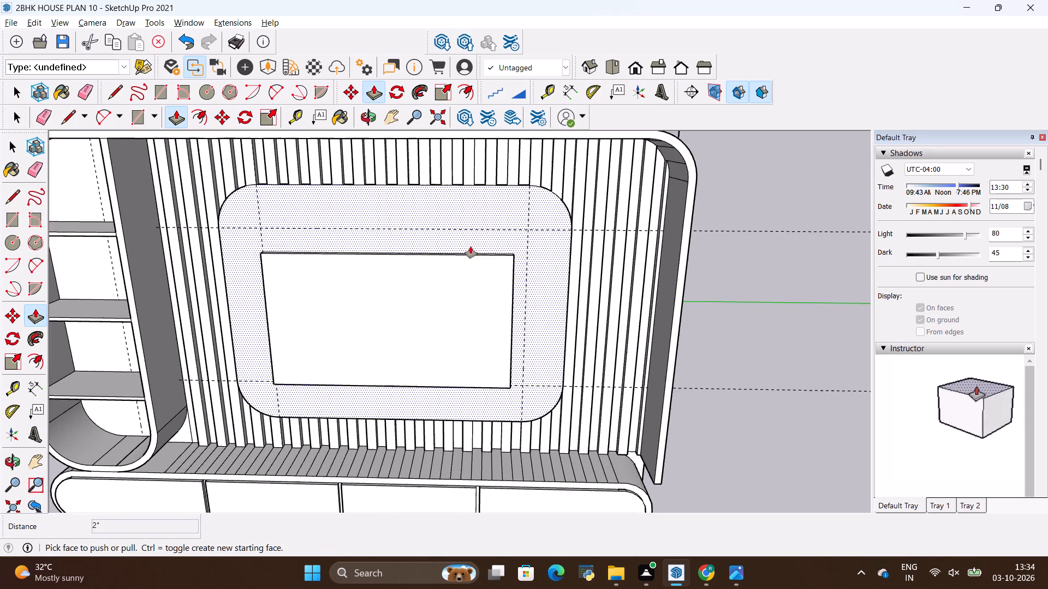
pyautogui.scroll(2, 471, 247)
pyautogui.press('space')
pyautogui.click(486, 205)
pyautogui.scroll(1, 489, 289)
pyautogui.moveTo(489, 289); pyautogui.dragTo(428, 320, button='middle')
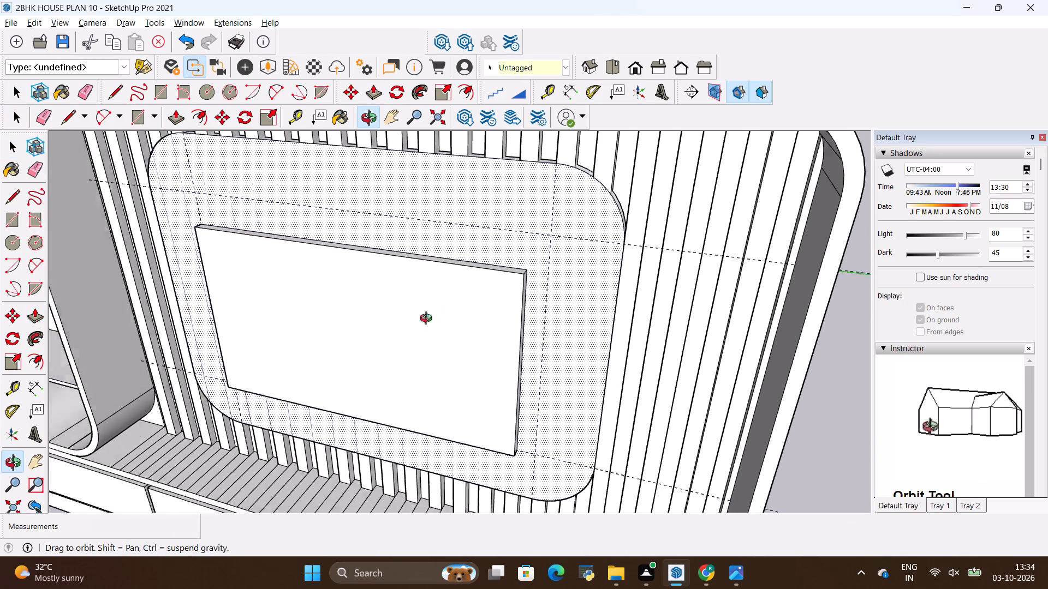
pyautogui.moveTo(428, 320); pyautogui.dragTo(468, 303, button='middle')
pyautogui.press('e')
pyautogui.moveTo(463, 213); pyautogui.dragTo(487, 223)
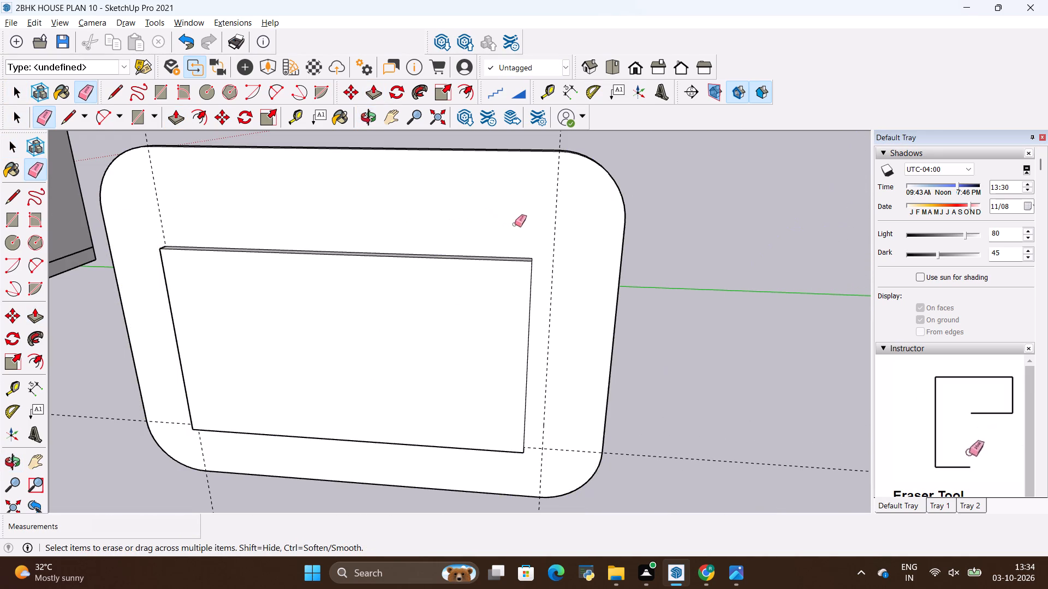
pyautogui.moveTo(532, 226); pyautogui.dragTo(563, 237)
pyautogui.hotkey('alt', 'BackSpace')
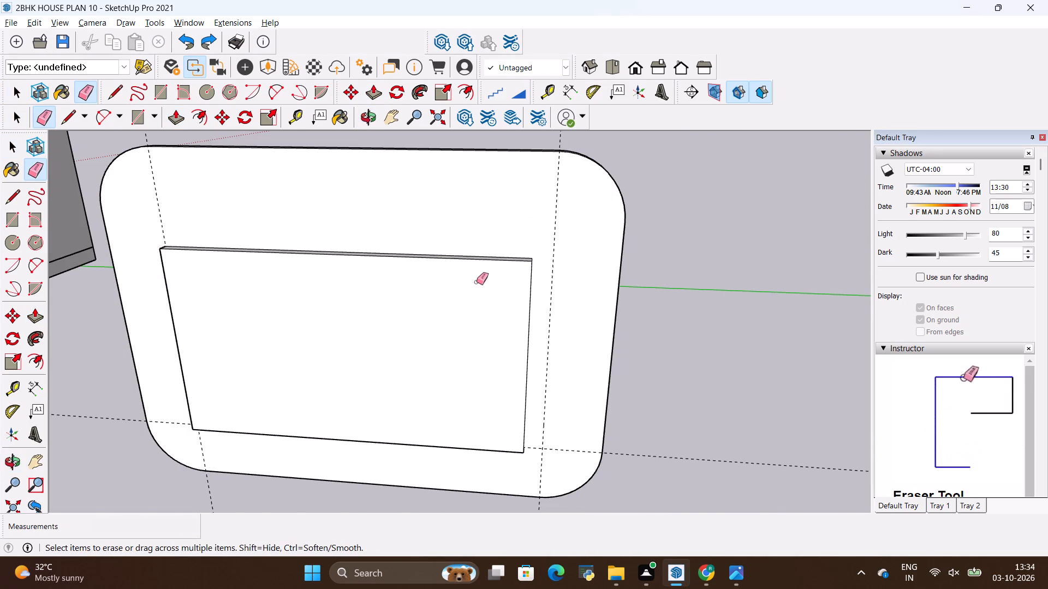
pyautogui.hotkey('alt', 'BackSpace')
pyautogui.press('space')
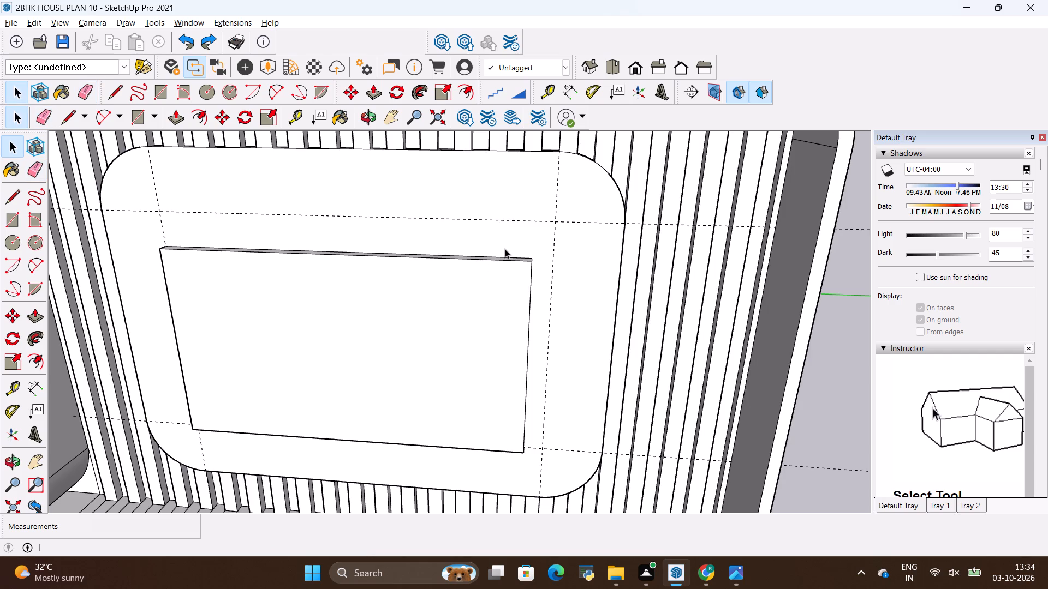
# Erase the horizontal guide above the TV and the vertical guide beside the TV's right edge.
pyautogui.doubleClick(505, 248)
pyautogui.click(514, 215)
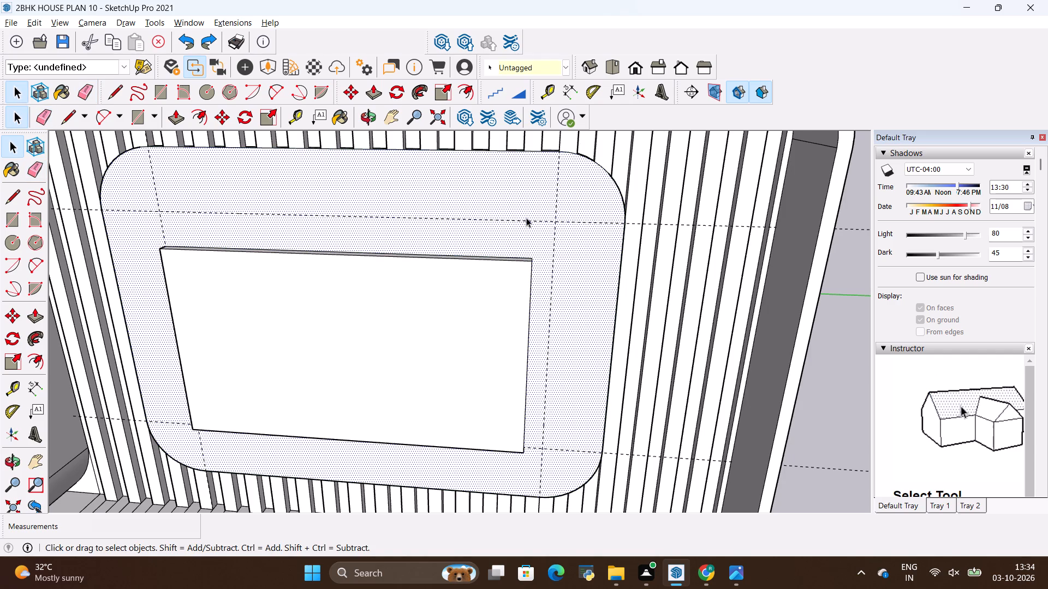
pyautogui.click(526, 218)
pyautogui.press('e')
pyautogui.moveTo(527, 216); pyautogui.dragTo(533, 221)
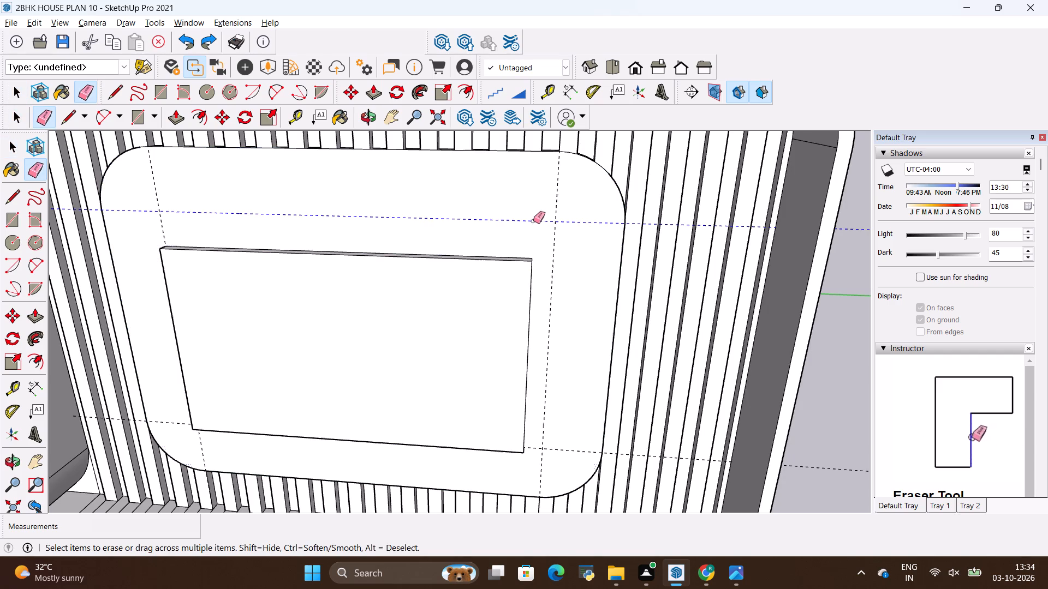
pyautogui.moveTo(533, 221); pyautogui.dragTo(534, 221)
pyautogui.moveTo(547, 222); pyautogui.dragTo(563, 227)
pyautogui.scroll(-9, 511, 297)
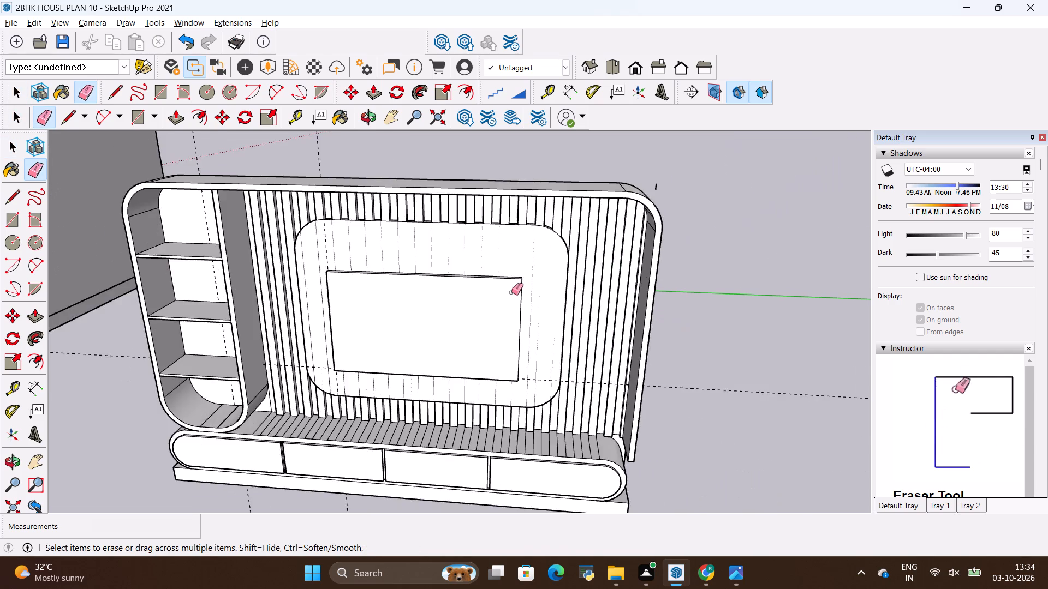
pyautogui.scroll(-3, 511, 292)
pyautogui.press('space')
pyautogui.click(617, 253)
# Bring up the darkest swatches of the Colors-Named material collection.
pyautogui.moveTo(514, 356); pyautogui.dragTo(525, 314, button='middle')
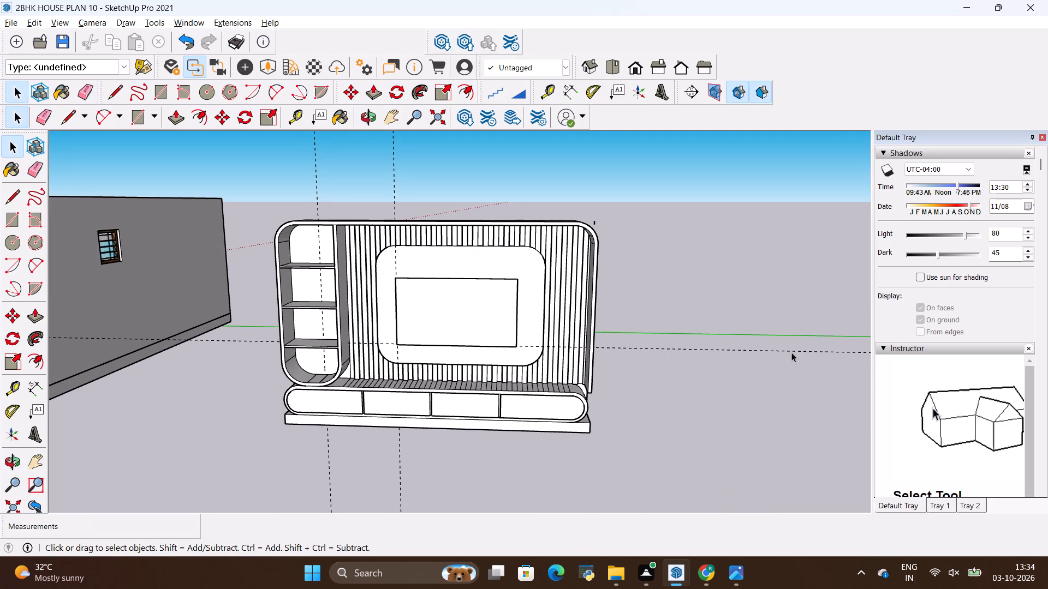
pyautogui.scroll(-5, 991, 300)
pyautogui.scroll(-5, 1040, 340)
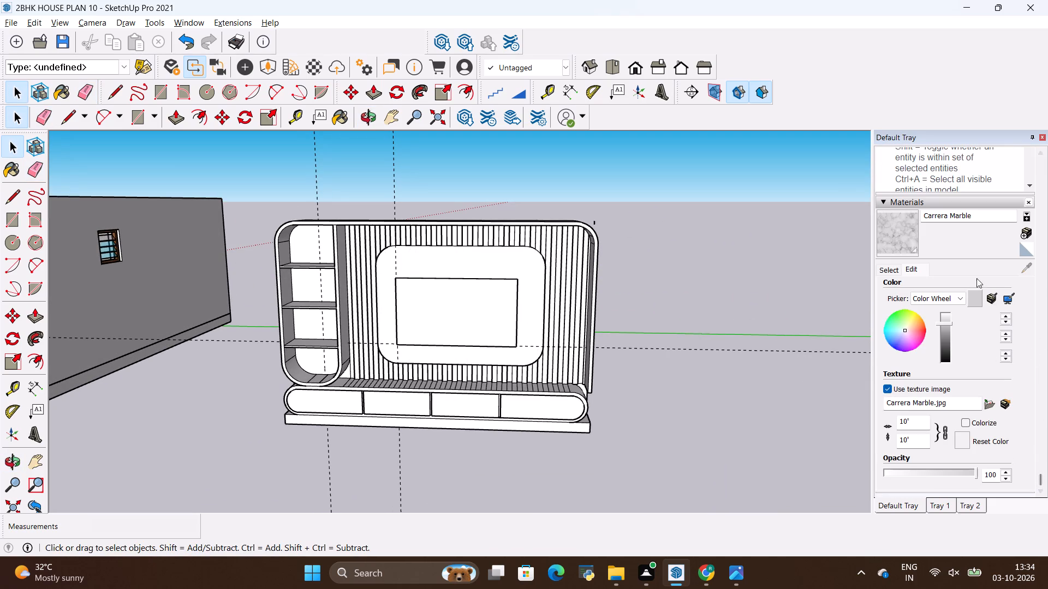
pyautogui.click(968, 214)
pyautogui.click(971, 224)
pyautogui.click(971, 219)
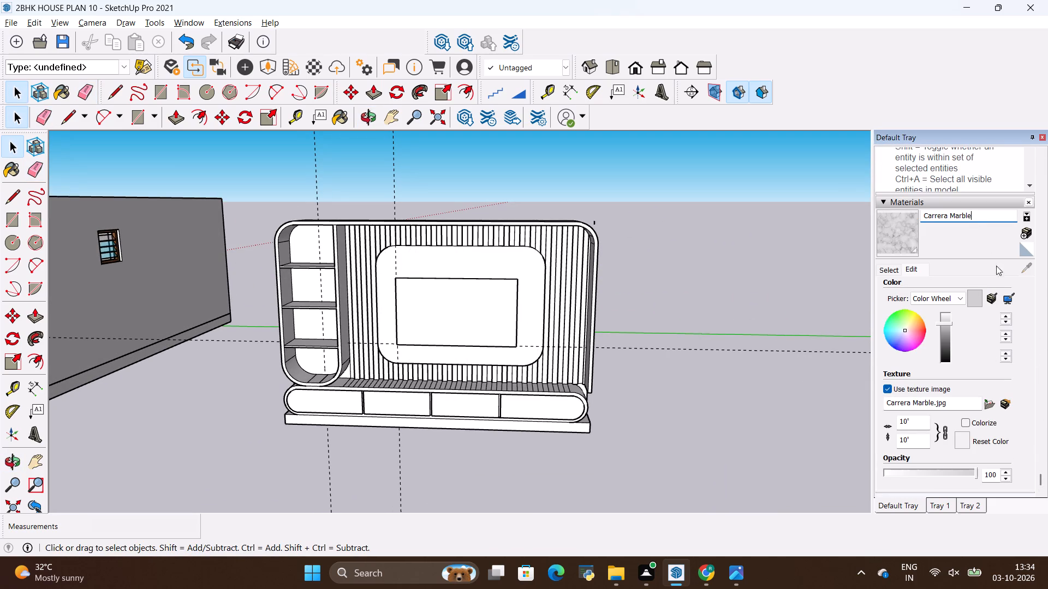
pyautogui.scroll(12, 1024, 286)
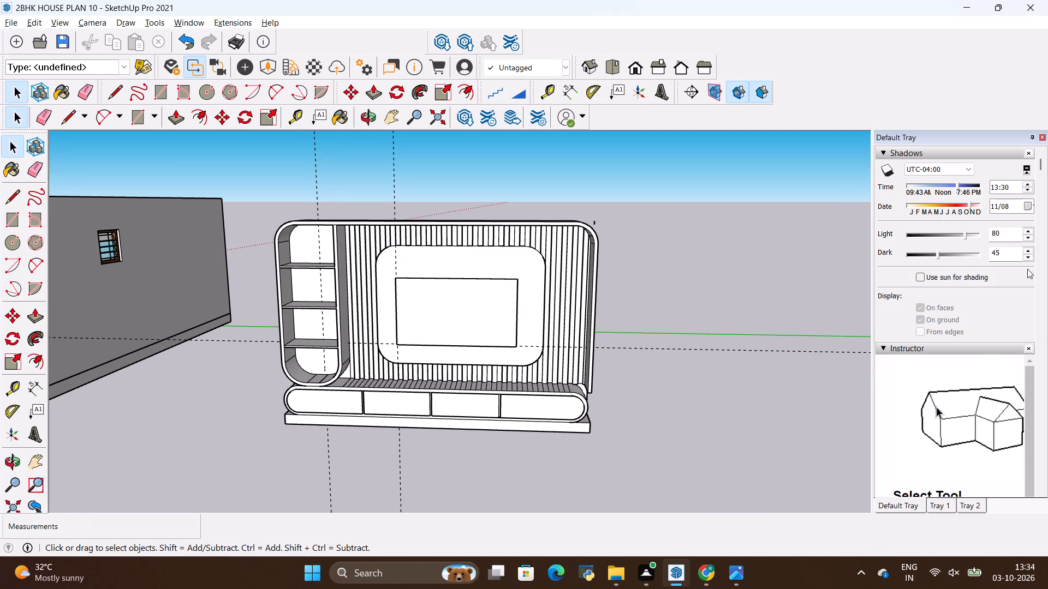
pyautogui.scroll(-11, 1039, 287)
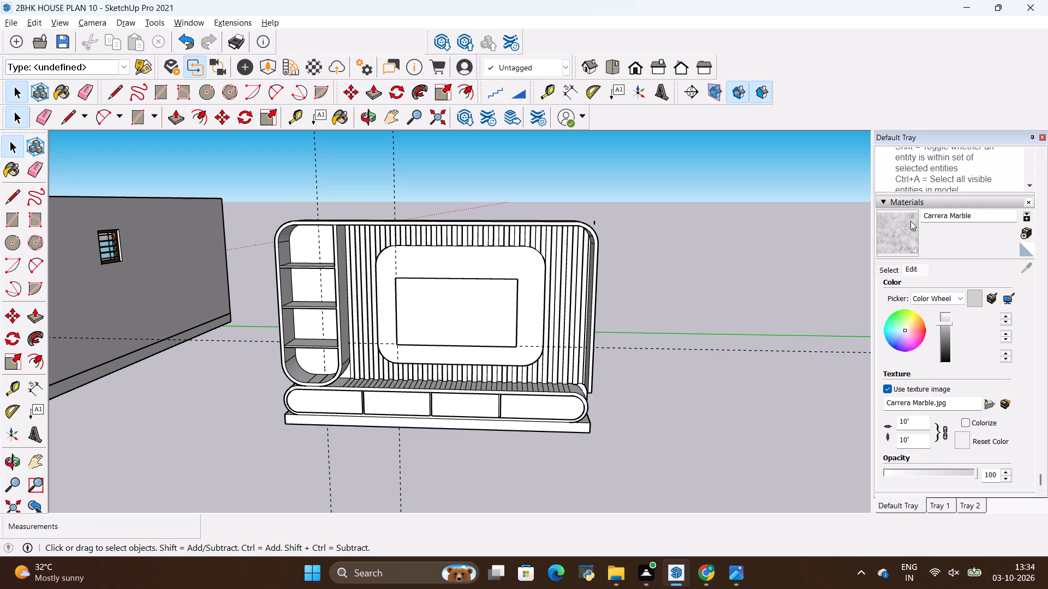
pyautogui.click(892, 271)
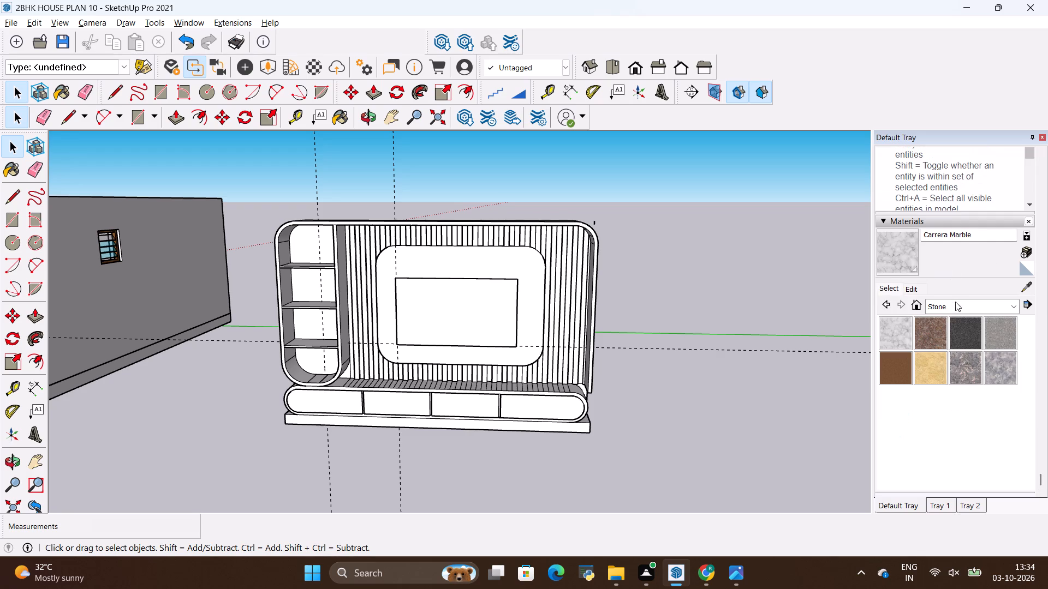
pyautogui.click(955, 308)
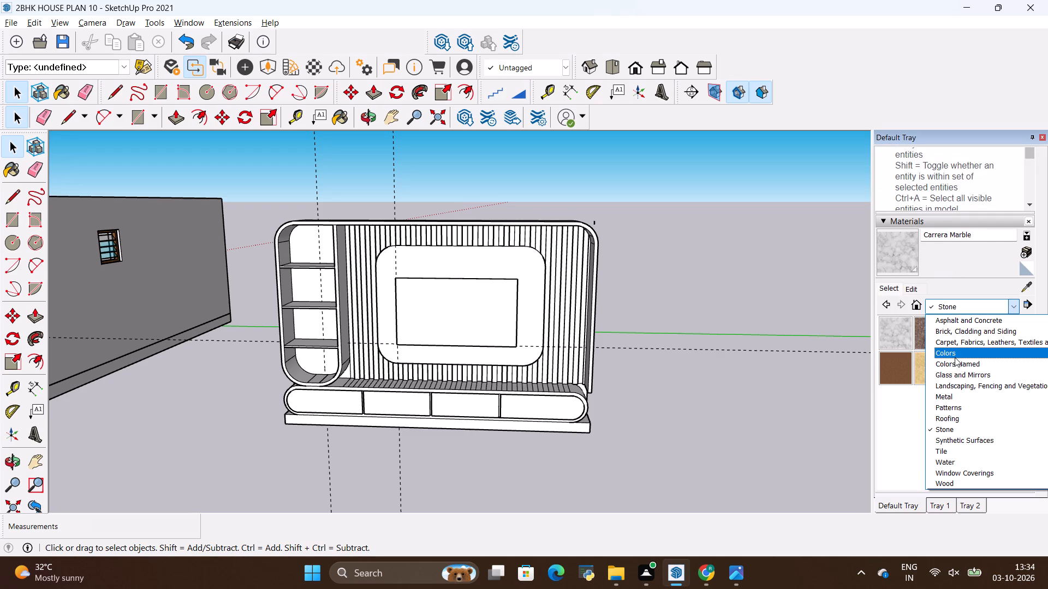
pyautogui.click(958, 363)
pyautogui.scroll(-1, 959, 364)
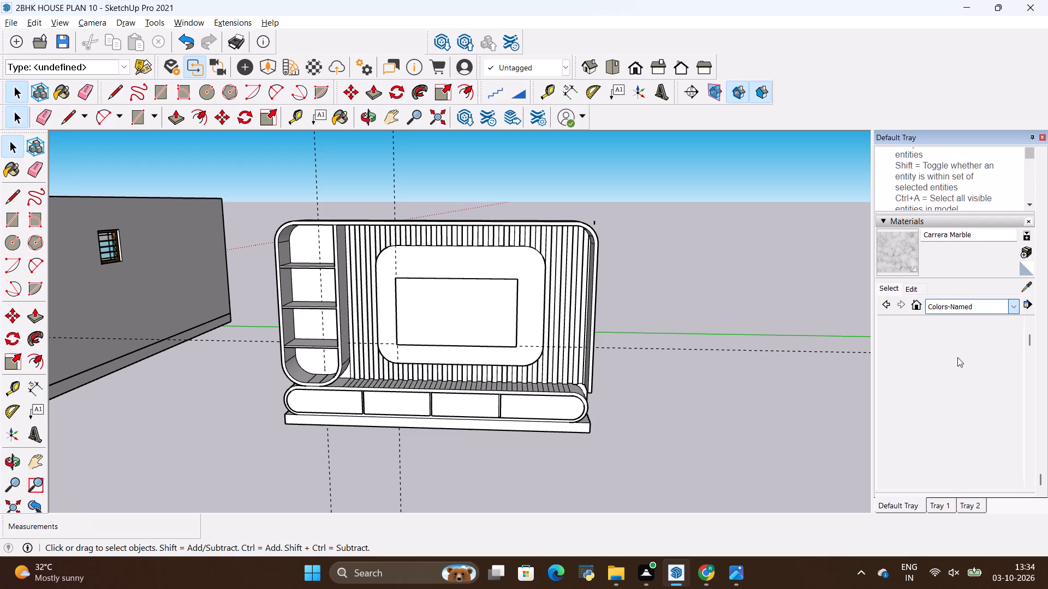
pyautogui.scroll(-17, 952, 356)
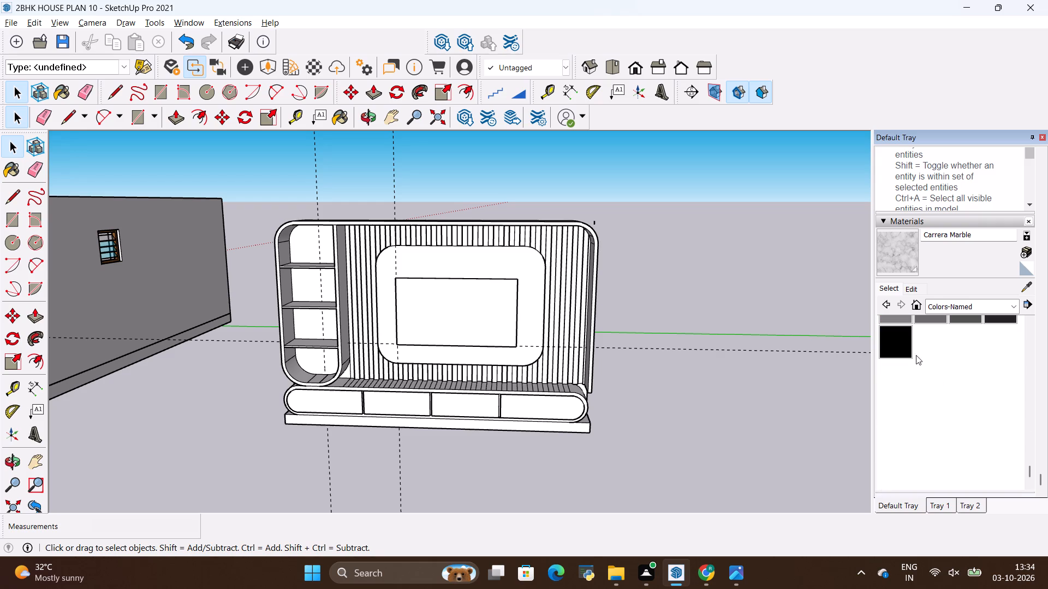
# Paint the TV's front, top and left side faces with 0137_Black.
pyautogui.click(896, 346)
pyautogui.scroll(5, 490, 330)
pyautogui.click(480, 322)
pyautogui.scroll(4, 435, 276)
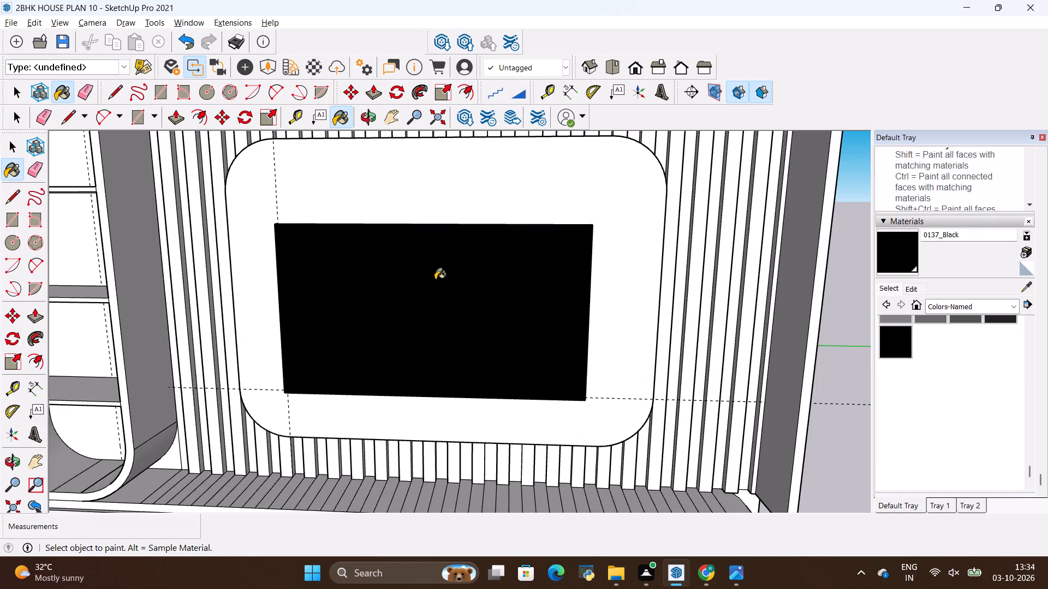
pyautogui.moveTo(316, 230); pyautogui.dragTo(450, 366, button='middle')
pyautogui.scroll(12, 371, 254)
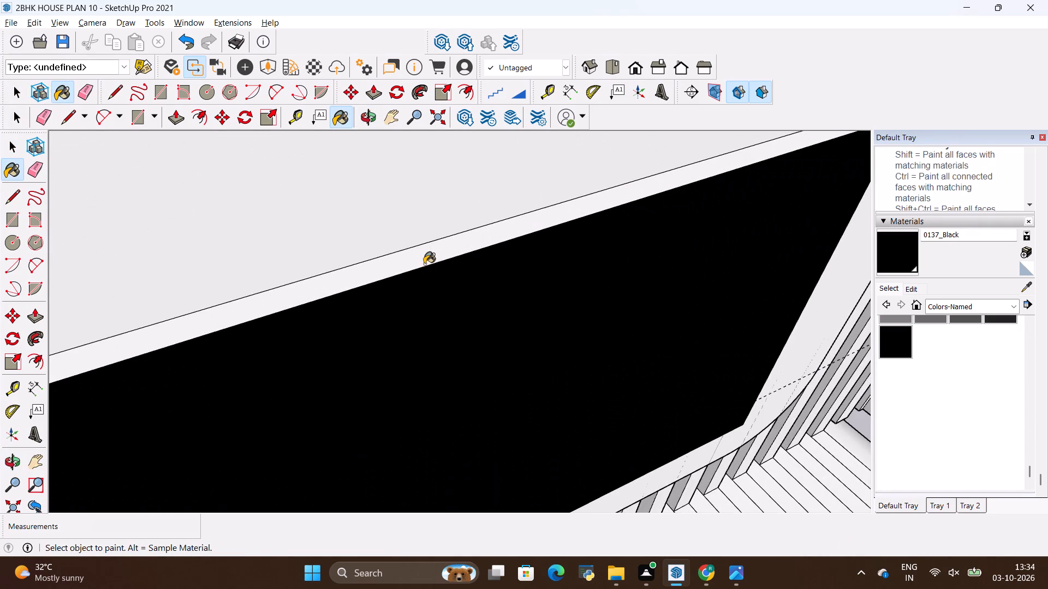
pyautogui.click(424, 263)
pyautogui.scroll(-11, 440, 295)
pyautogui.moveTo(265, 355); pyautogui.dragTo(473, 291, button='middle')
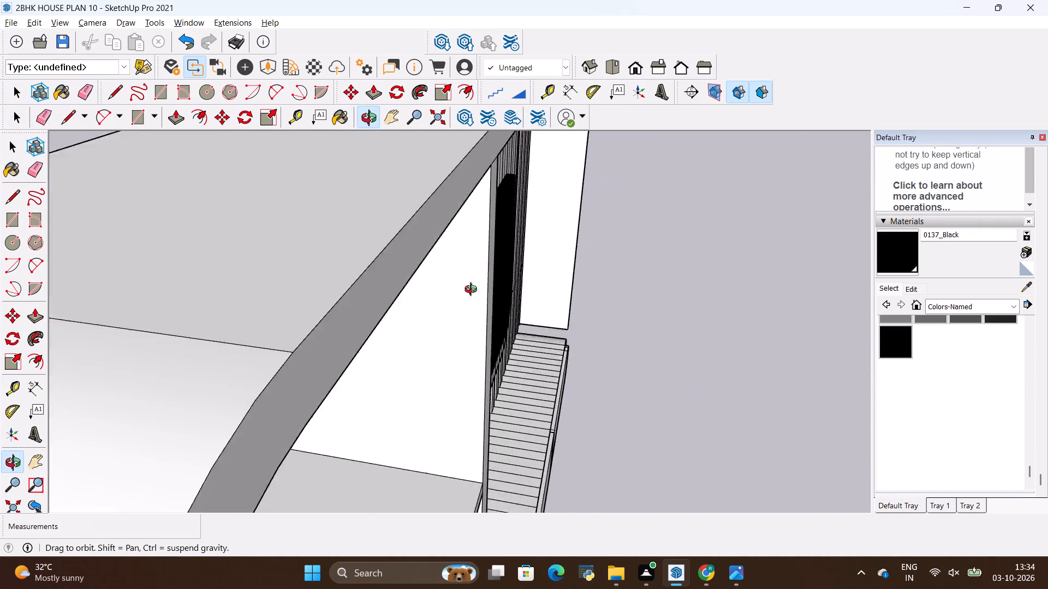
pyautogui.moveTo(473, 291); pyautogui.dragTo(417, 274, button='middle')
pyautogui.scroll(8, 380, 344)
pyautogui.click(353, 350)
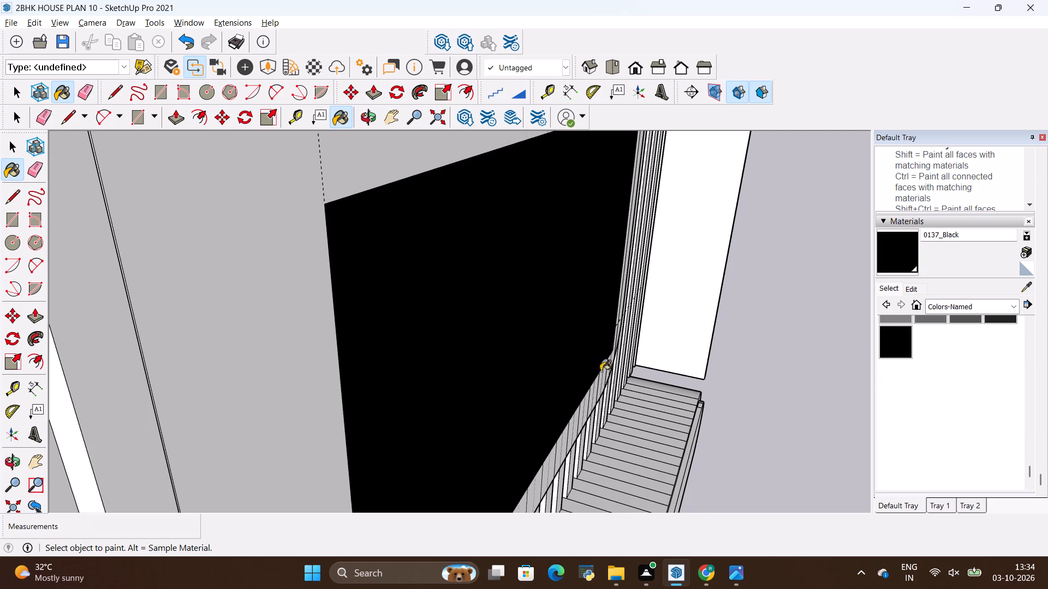
# Paint the TV's front, left side and top faces with 0136_Charcoal.
pyautogui.scroll(1, 1002, 382)
pyautogui.click(995, 380)
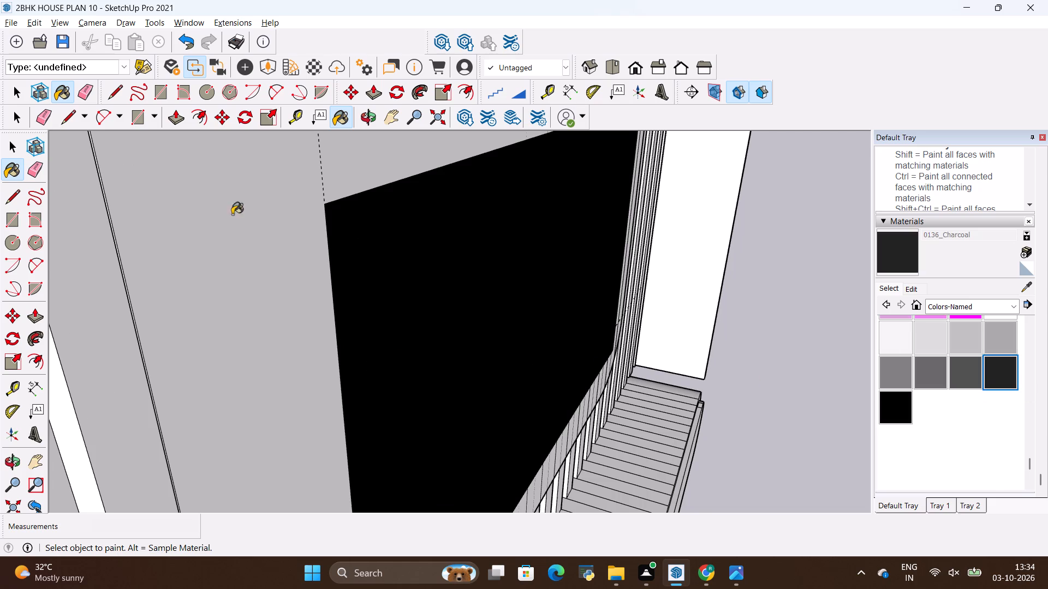
pyautogui.scroll(5, 214, 197)
pyautogui.scroll(-5, 353, 254)
pyautogui.click(494, 272)
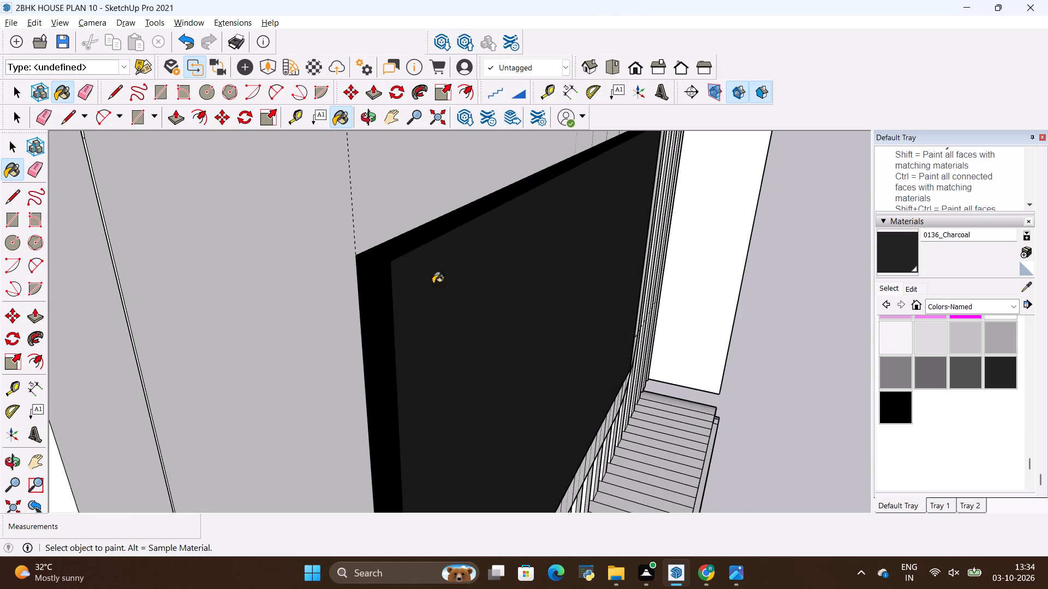
pyautogui.scroll(3, 368, 288)
pyautogui.click(372, 289)
pyautogui.scroll(3, 395, 243)
pyautogui.click(397, 241)
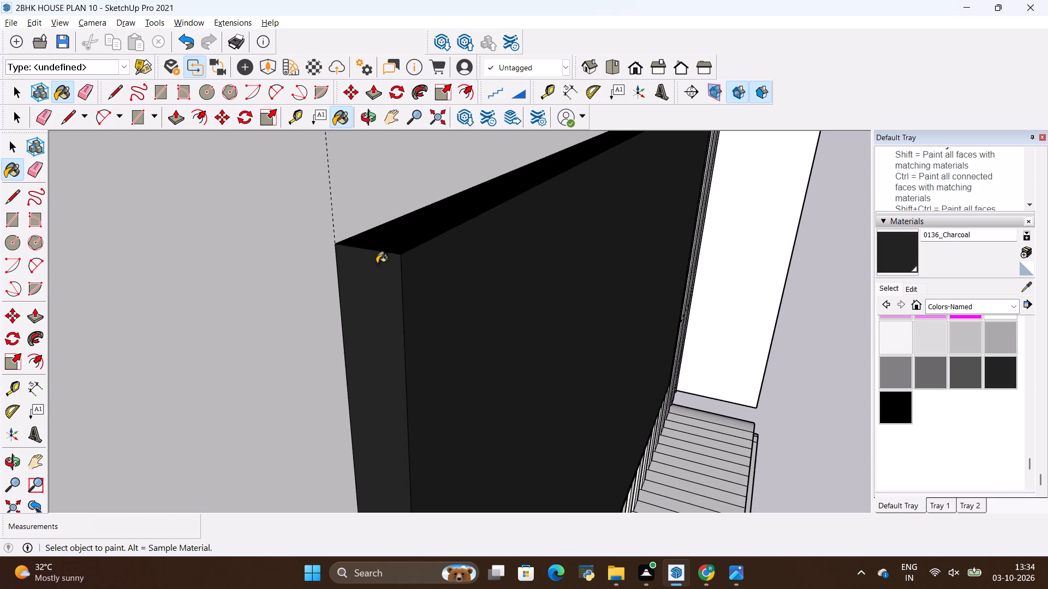
# Paint the TV's right side and bottom faces with 0136_Charcoal to finish its visible surfaces.
pyautogui.scroll(-11, 366, 304)
pyautogui.moveTo(479, 293); pyautogui.dragTo(231, 232, button='middle')
pyautogui.scroll(-7, 215, 231)
pyautogui.scroll(-6, 260, 218)
pyautogui.moveTo(532, 360); pyautogui.dragTo(220, 301, button='middle')
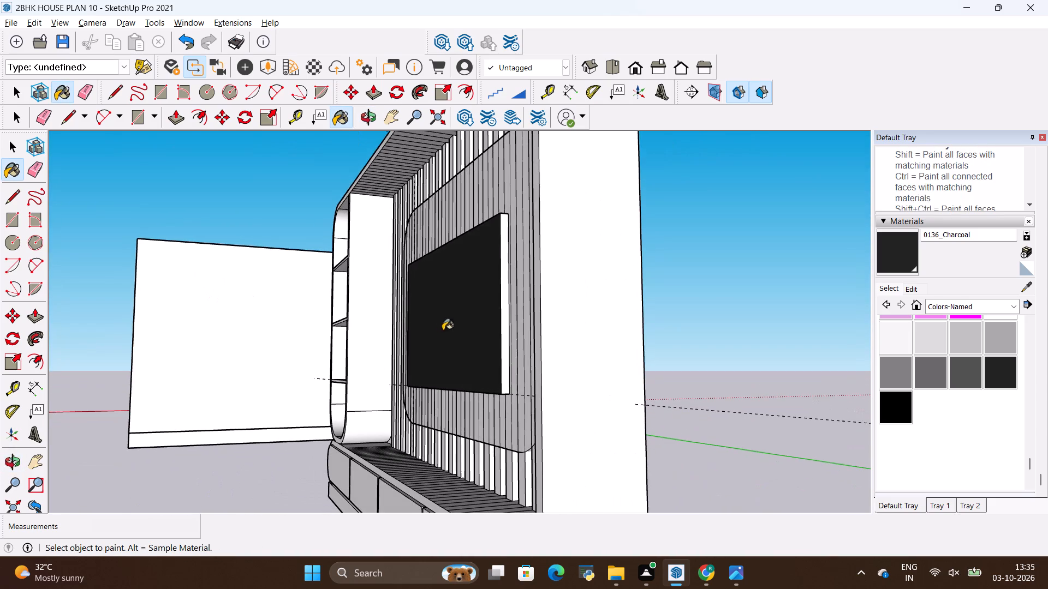
pyautogui.scroll(8, 508, 324)
pyautogui.click(505, 318)
pyautogui.scroll(-4, 490, 320)
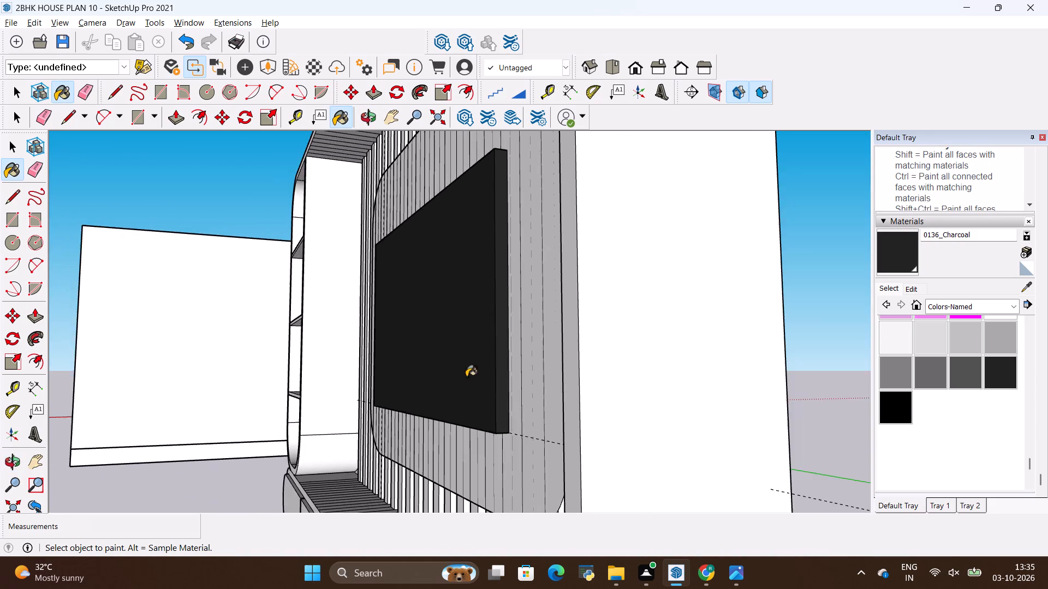
pyautogui.moveTo(467, 392); pyautogui.dragTo(561, 261, button='middle')
pyautogui.scroll(7, 556, 288)
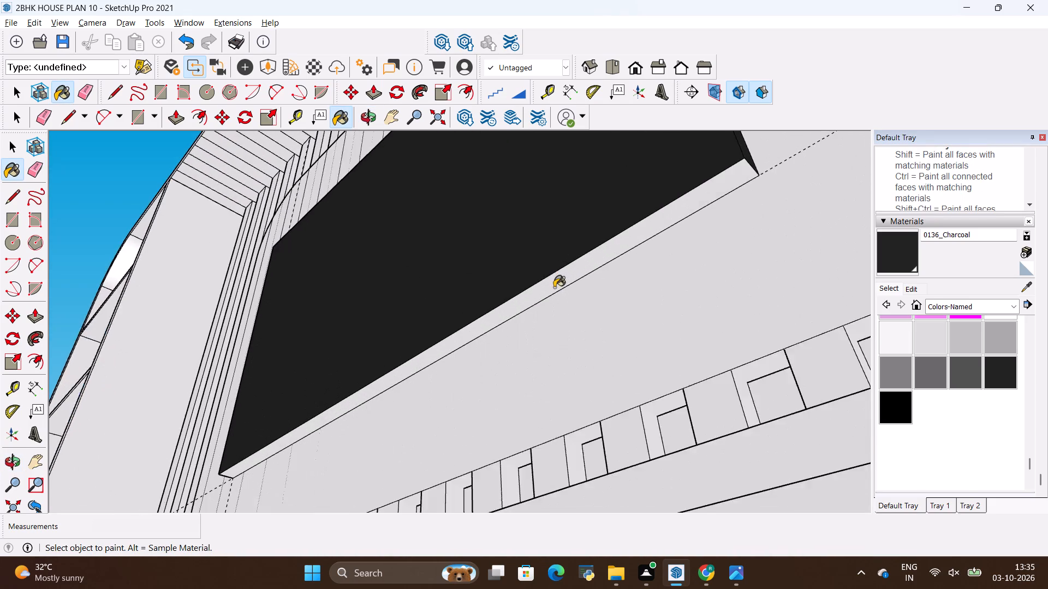
pyautogui.scroll(1, 554, 287)
pyautogui.click(554, 283)
pyautogui.scroll(-6, 486, 268)
pyautogui.moveTo(480, 244); pyautogui.dragTo(539, 302, button='middle')
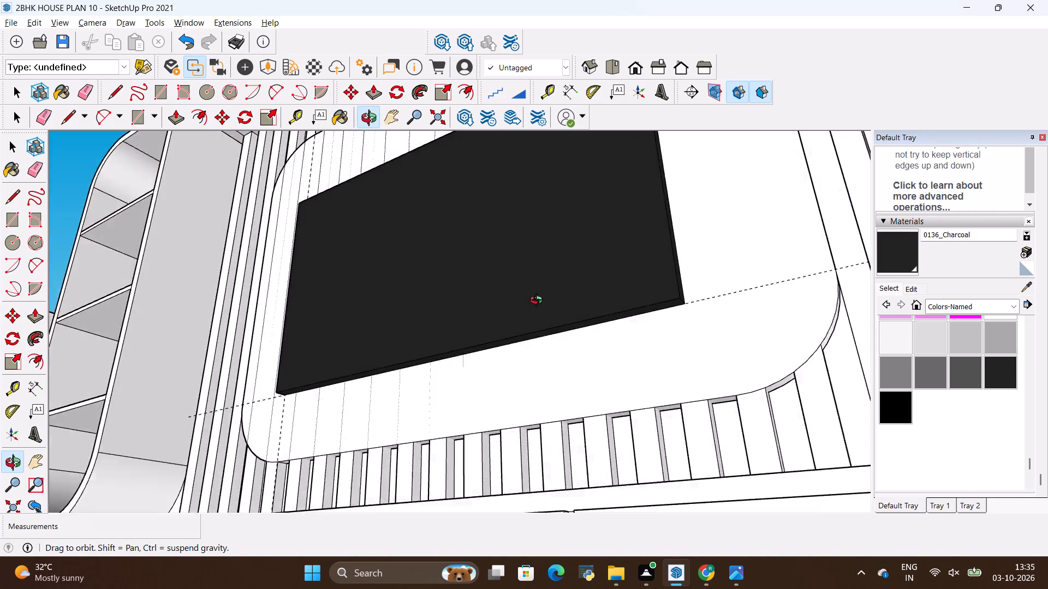
pyautogui.moveTo(539, 302); pyautogui.dragTo(645, 422, button='middle')
pyautogui.scroll(-13, 583, 327)
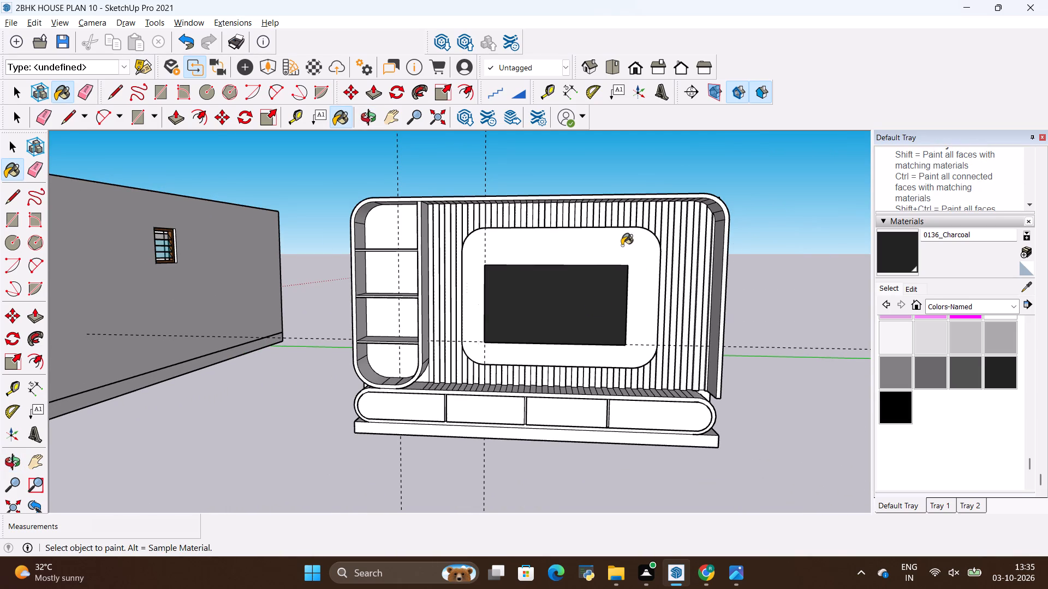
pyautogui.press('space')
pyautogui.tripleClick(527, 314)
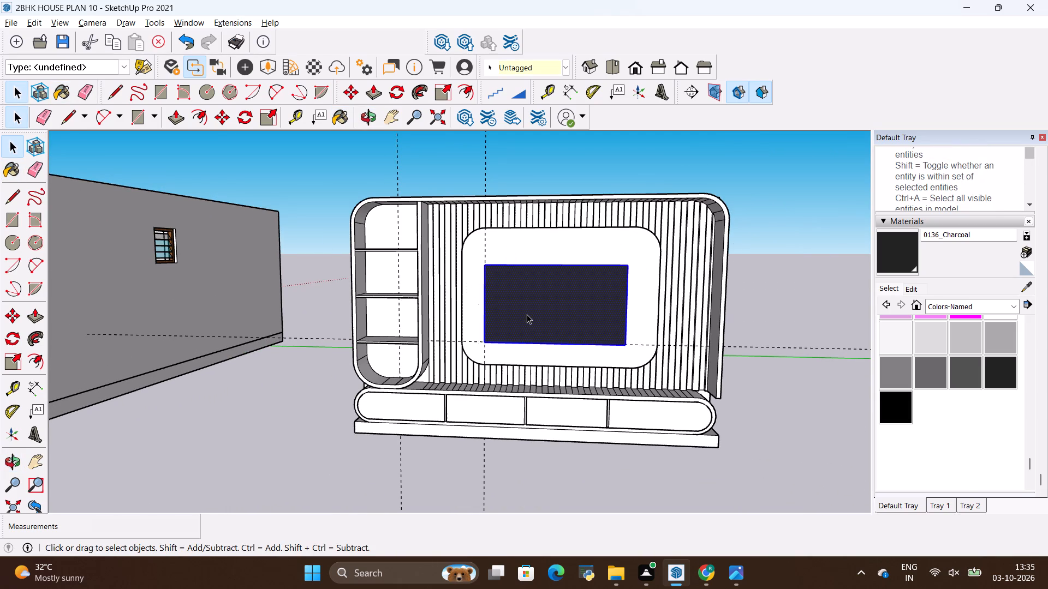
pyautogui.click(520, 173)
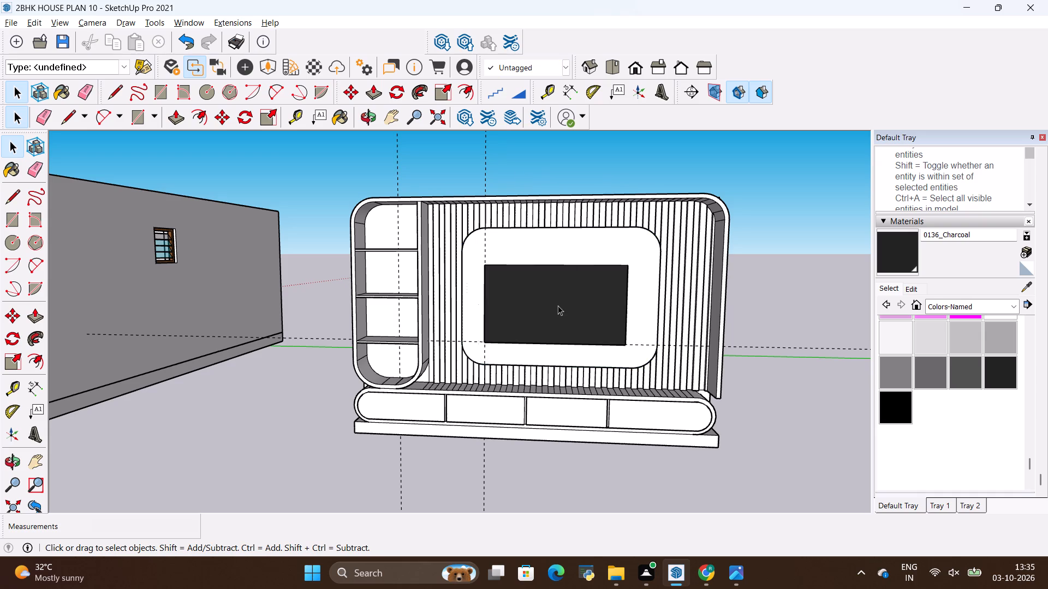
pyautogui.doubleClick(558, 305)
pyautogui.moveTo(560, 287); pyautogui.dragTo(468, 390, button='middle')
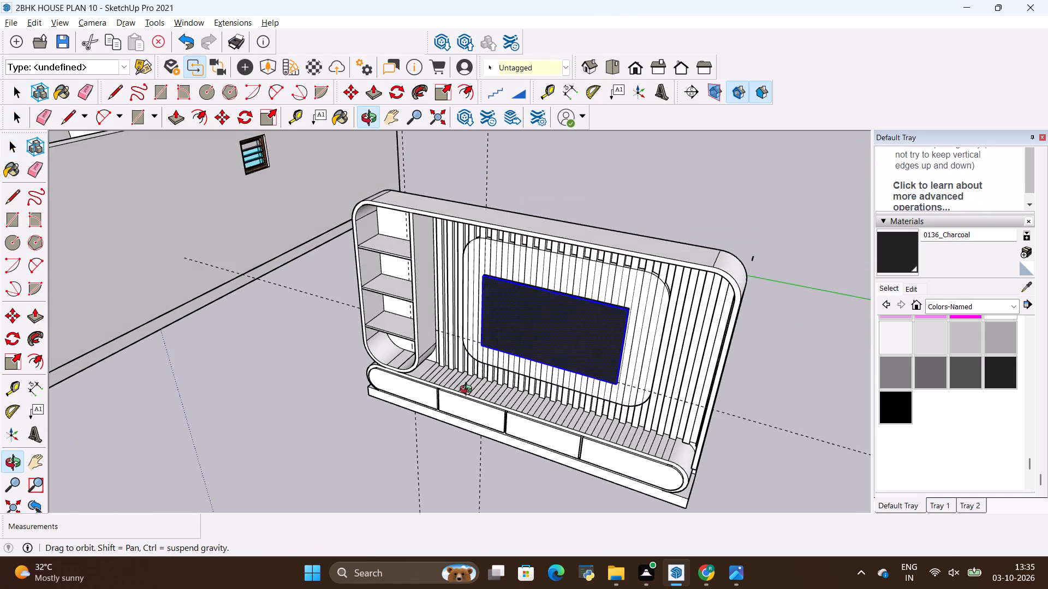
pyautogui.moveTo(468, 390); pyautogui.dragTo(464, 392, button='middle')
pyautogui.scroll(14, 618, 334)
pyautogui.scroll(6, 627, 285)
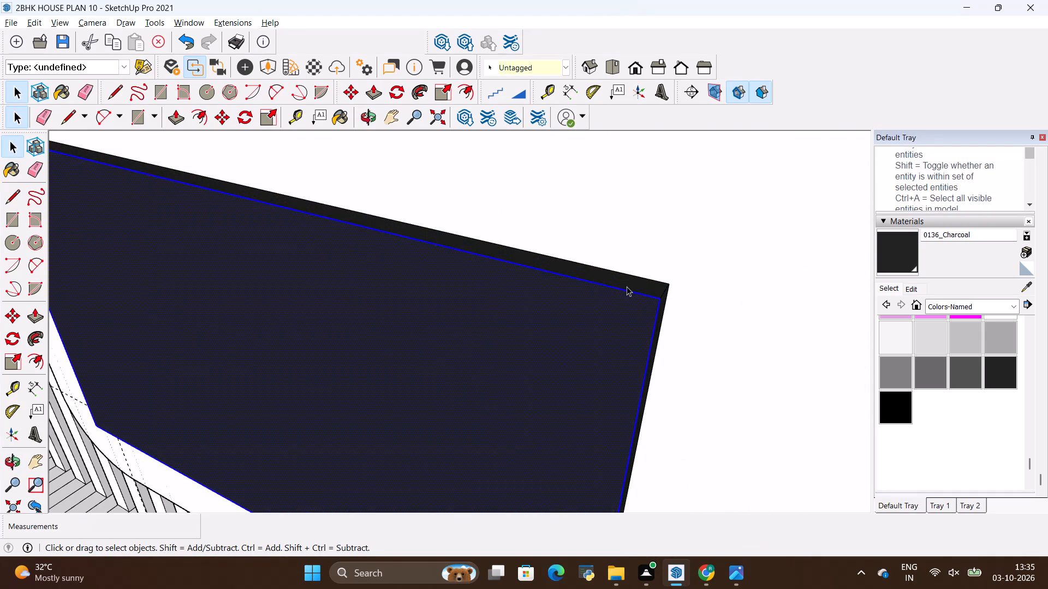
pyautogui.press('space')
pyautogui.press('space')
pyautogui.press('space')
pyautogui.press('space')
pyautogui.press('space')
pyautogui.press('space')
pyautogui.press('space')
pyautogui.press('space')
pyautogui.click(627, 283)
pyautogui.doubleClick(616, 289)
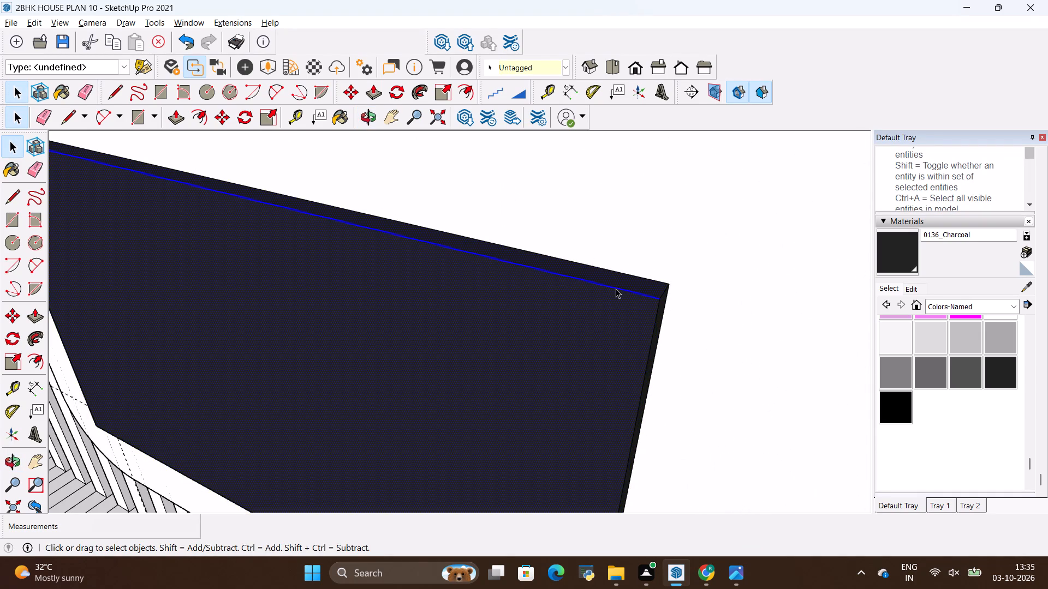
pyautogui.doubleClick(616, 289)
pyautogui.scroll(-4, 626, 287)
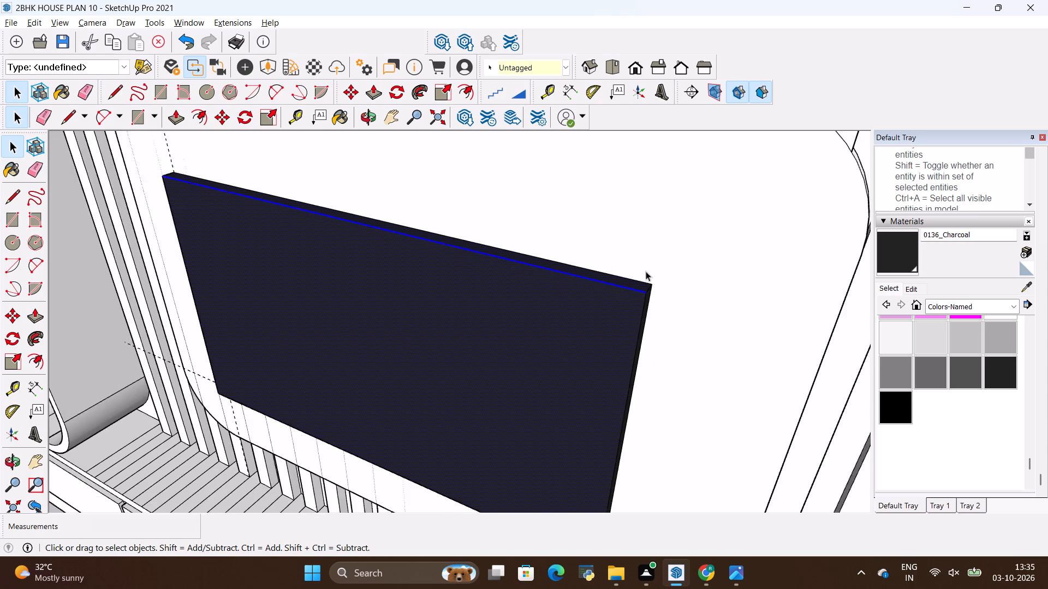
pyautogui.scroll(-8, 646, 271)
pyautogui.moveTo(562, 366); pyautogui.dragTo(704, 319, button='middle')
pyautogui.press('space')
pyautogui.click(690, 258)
# Erase the two vertical guides through the shelf unit and TV's left edge, and the horizontal guide at the TV's bottom.
pyautogui.scroll(-3, 579, 378)
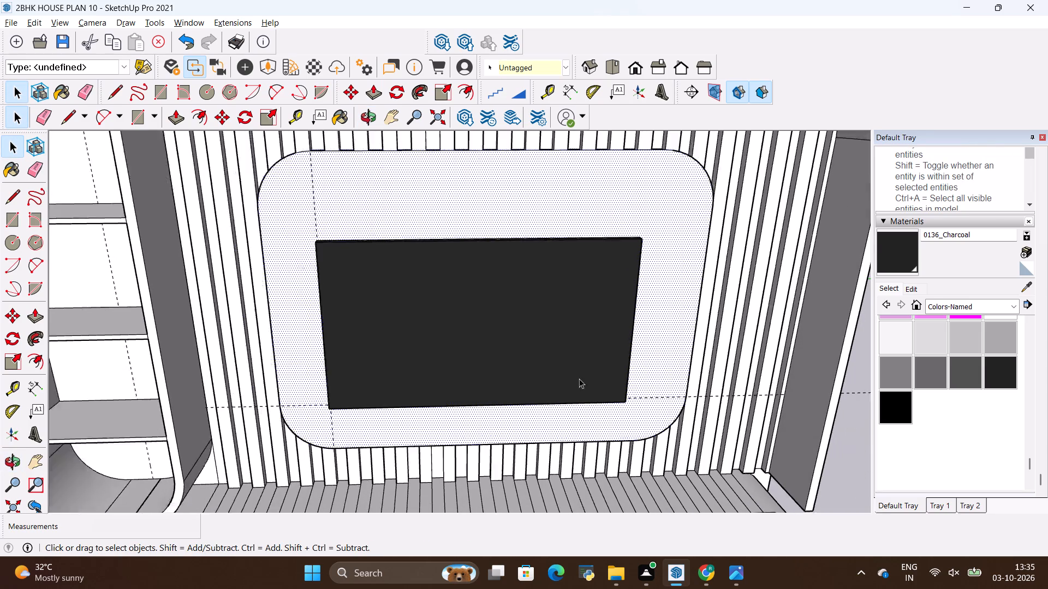
pyautogui.scroll(-1, 579, 378)
pyautogui.moveTo(573, 371); pyautogui.dragTo(565, 281, button='middle')
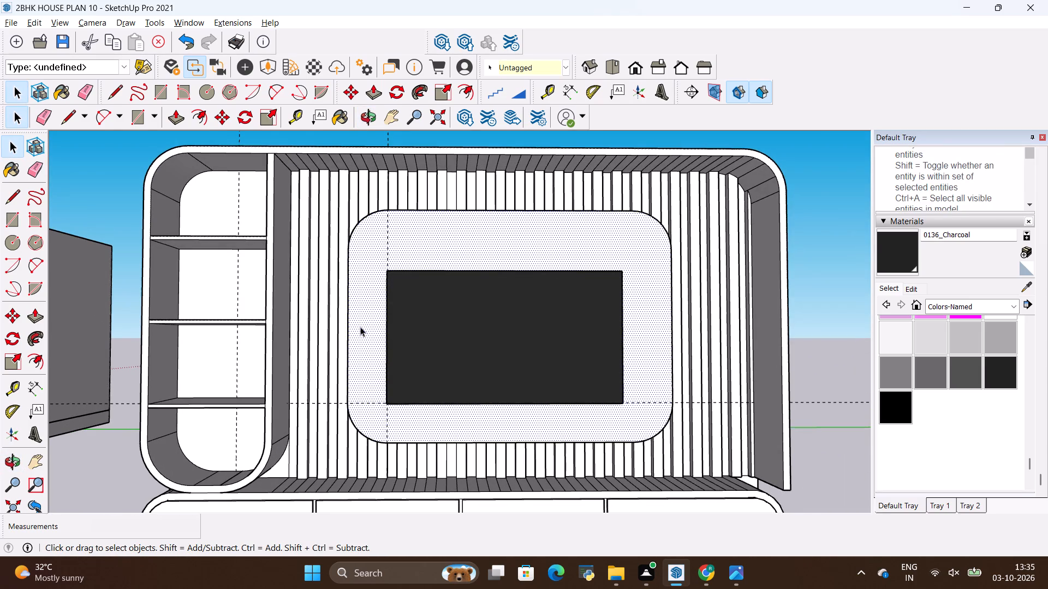
pyautogui.scroll(1, 360, 327)
pyautogui.scroll(-3, 360, 327)
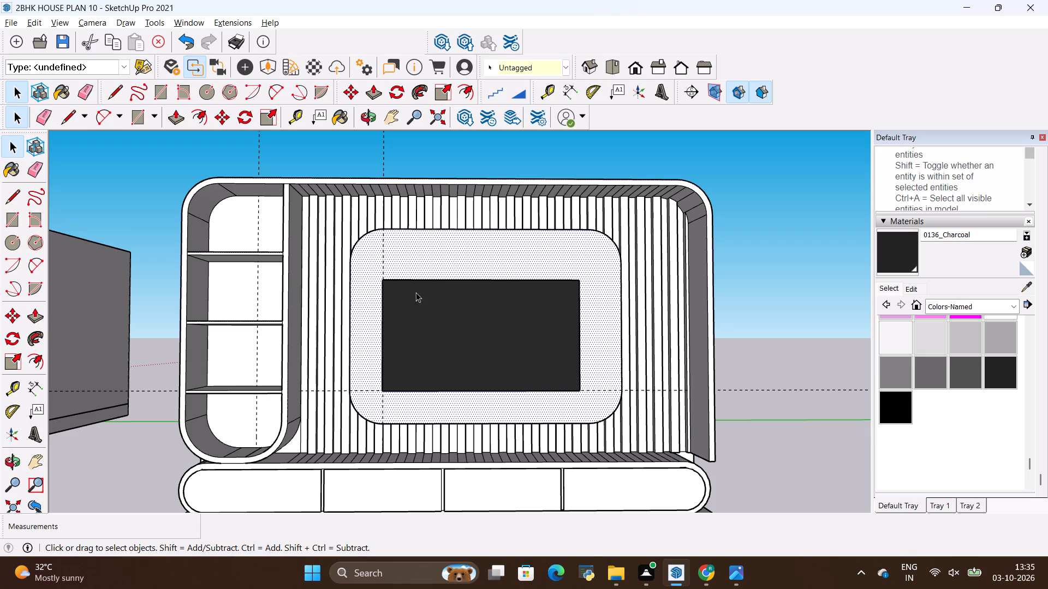
pyautogui.scroll(-11, 443, 311)
pyautogui.scroll(3, 448, 297)
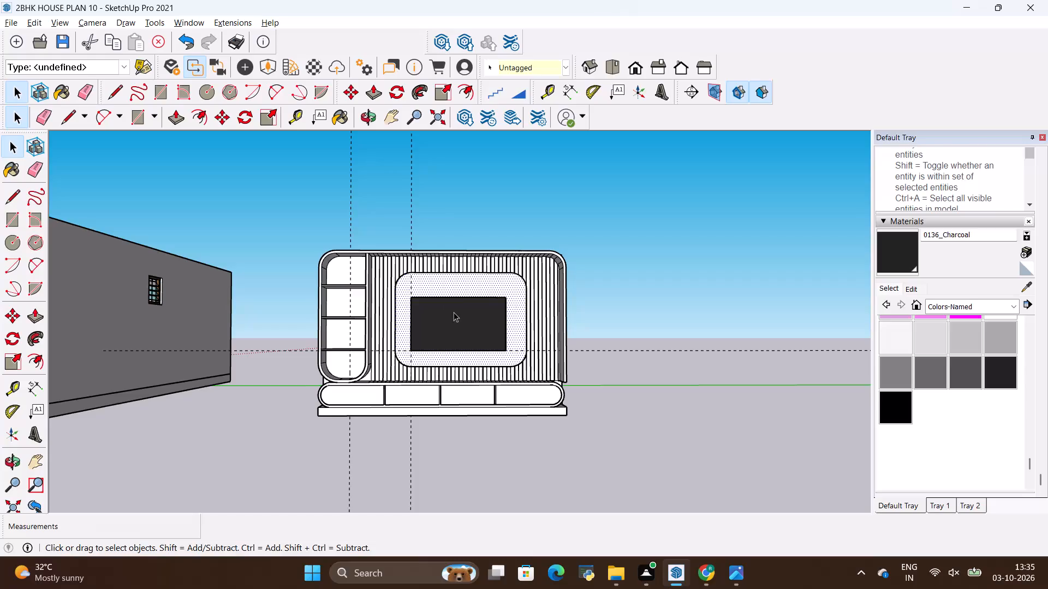
pyautogui.press('e')
pyautogui.moveTo(424, 202); pyautogui.dragTo(296, 207)
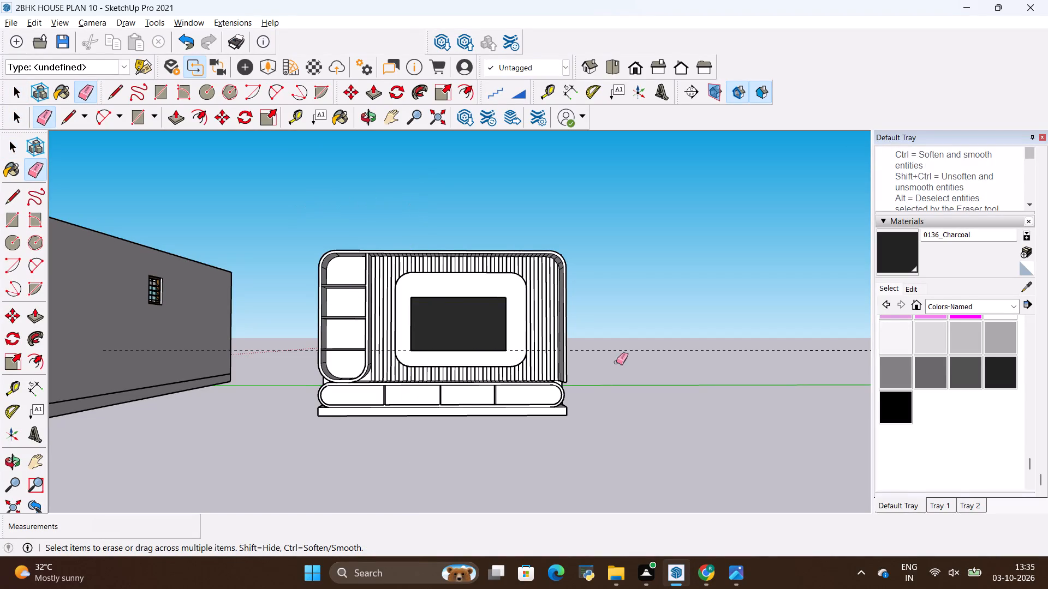
pyautogui.moveTo(616, 341); pyautogui.dragTo(618, 359)
# Examine the reference image for the wall unit's finishes and remaining details, and return to the SketchUp model.
pyautogui.scroll(-4, 407, 363)
pyautogui.scroll(3, 406, 360)
pyautogui.moveTo(406, 360); pyautogui.dragTo(402, 367, button='middle')
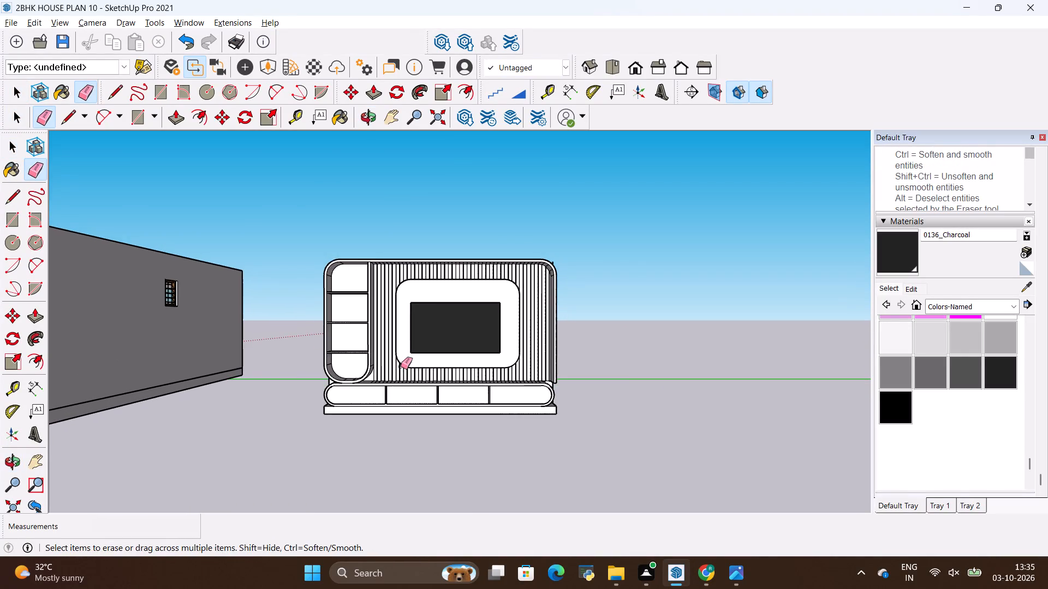
pyautogui.hotkey('alt', 'Tab')
pyautogui.scroll(-10, 446, 374)
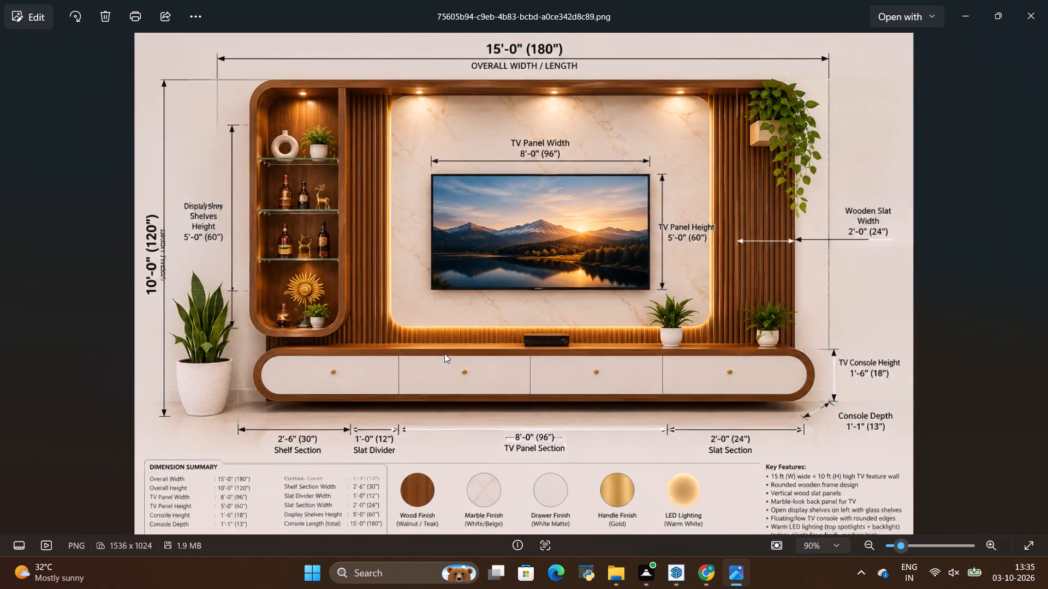
pyautogui.scroll(4, 504, 377)
pyautogui.hotkey('alt', 'Tab')
pyautogui.scroll(2, 473, 345)
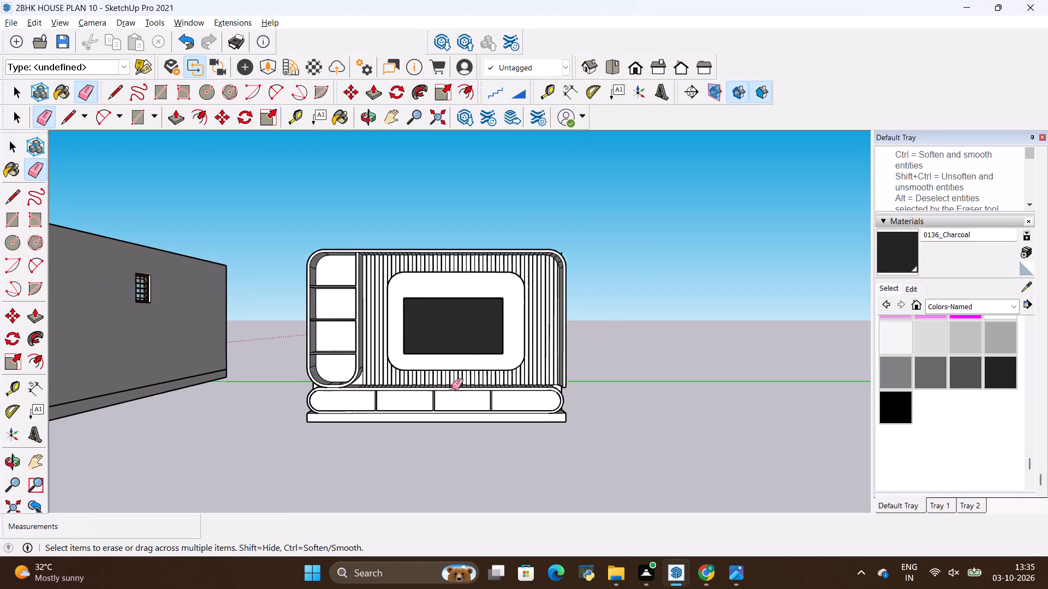
# Check the reference finishes and paint the round-cornered panel's front face around the TV with Carrera Marble from the Stone materials.
pyautogui.scroll(2, 451, 388)
pyautogui.hotkey('alt', 'Tab')
pyautogui.scroll(-5, 485, 366)
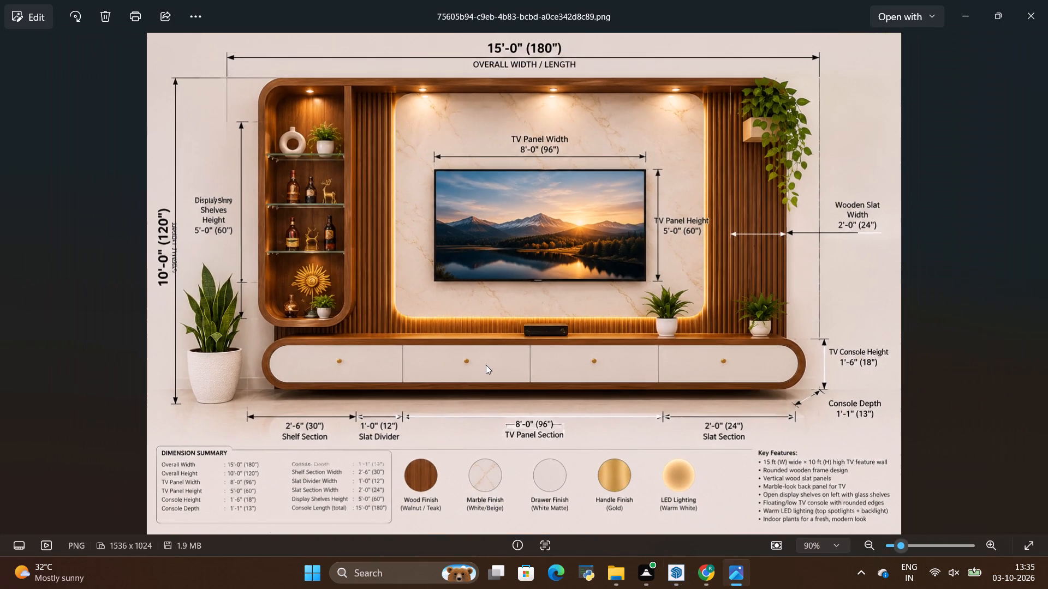
pyautogui.hotkey('alt', 'Tab')
pyautogui.hotkey('alt', 'Tab')
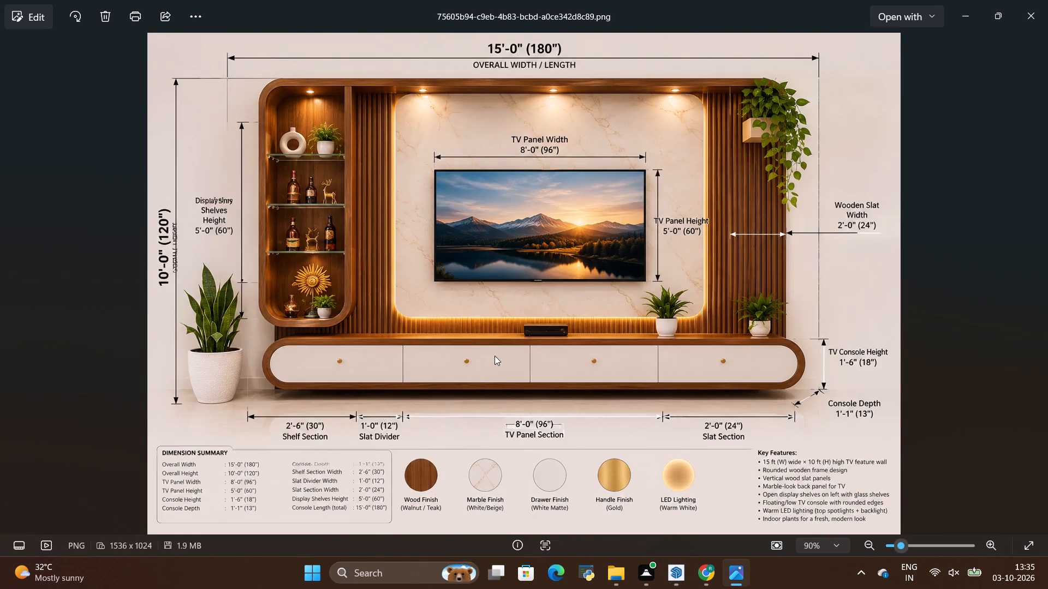
pyautogui.hotkey('alt', 'Tab')
pyautogui.scroll(4, 477, 264)
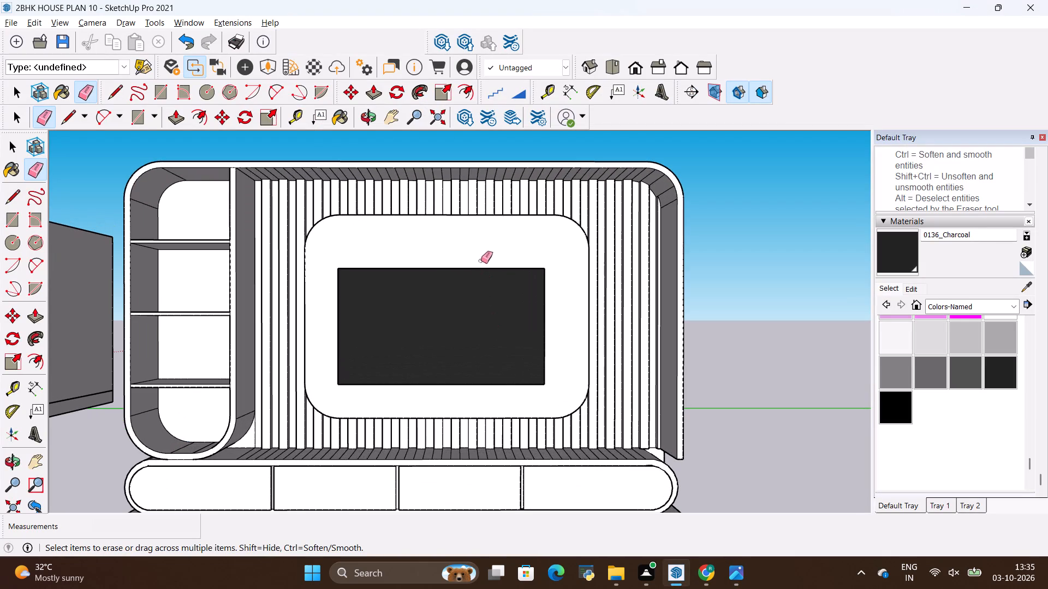
pyautogui.press('space')
pyautogui.doubleClick(489, 239)
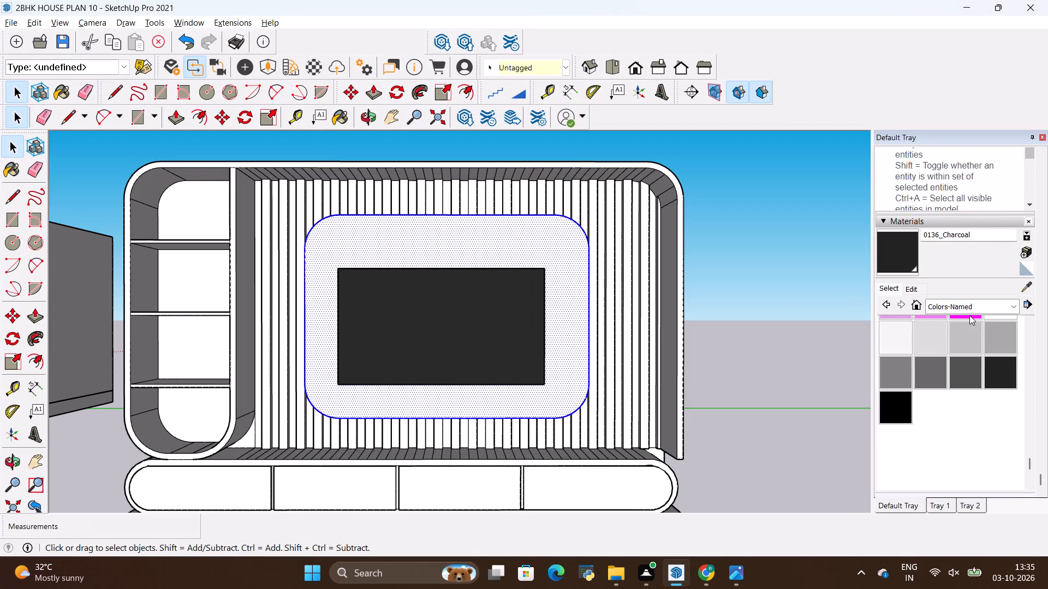
pyautogui.click(969, 306)
pyautogui.click(958, 342)
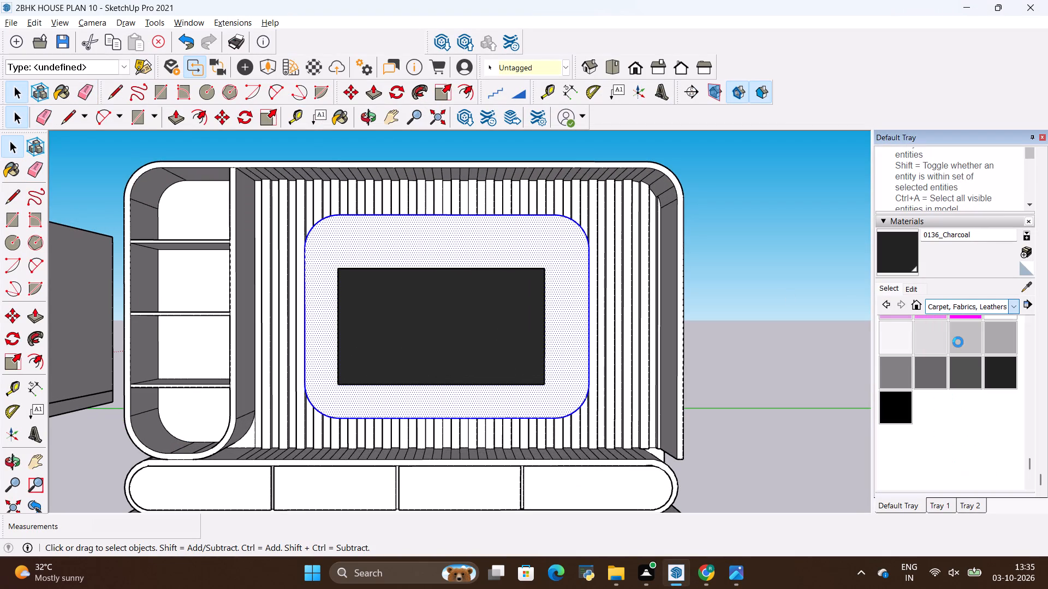
pyautogui.click(951, 310)
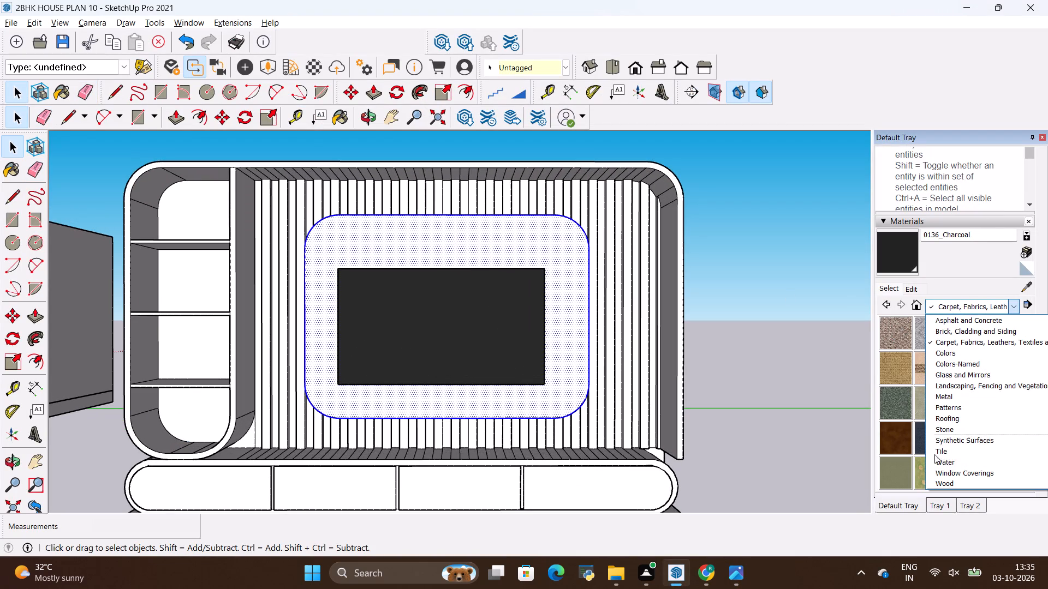
pyautogui.click(938, 434)
pyautogui.scroll(2, 934, 413)
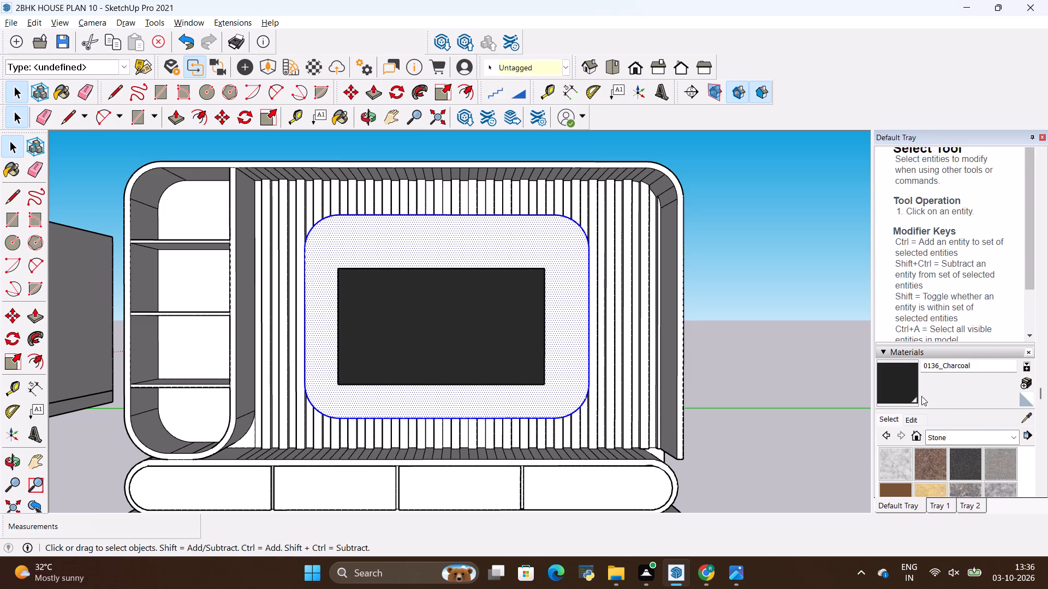
pyautogui.click(897, 462)
pyautogui.scroll(5, 609, 275)
pyautogui.click(552, 265)
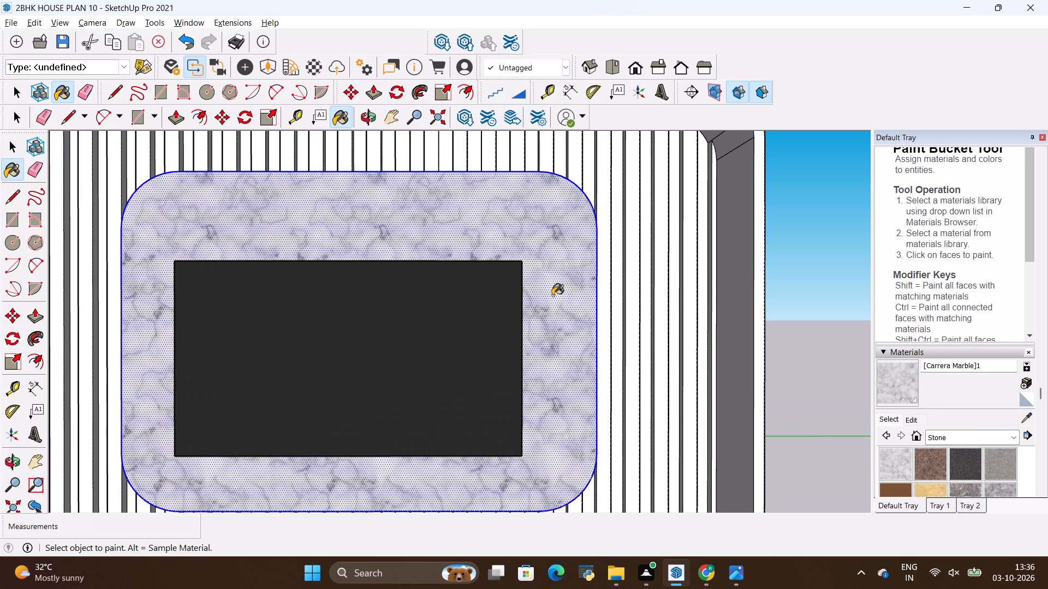
pyautogui.scroll(-6, 567, 352)
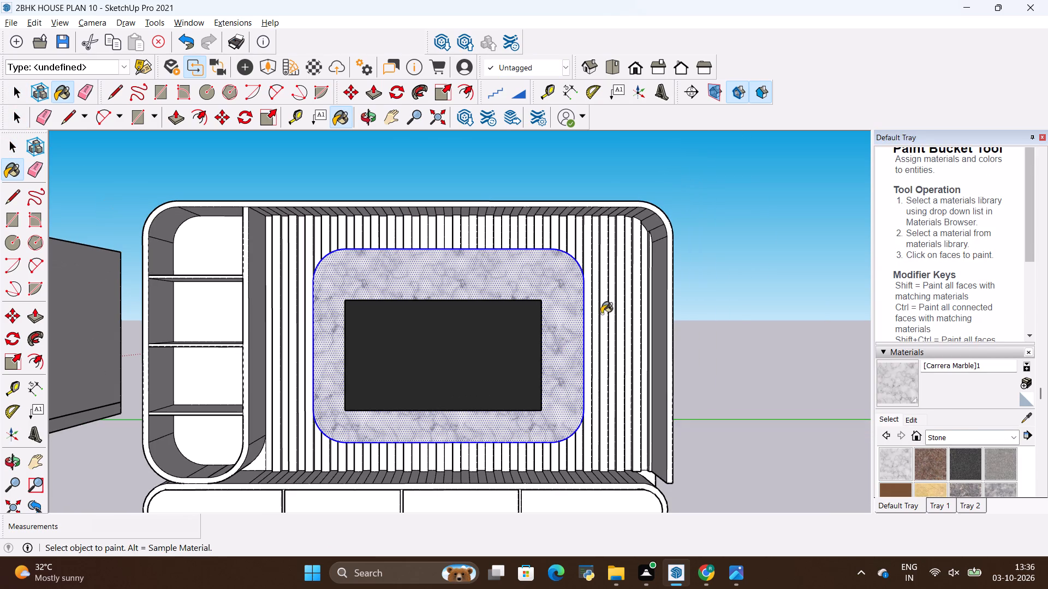
pyautogui.press('space')
pyautogui.click(732, 319)
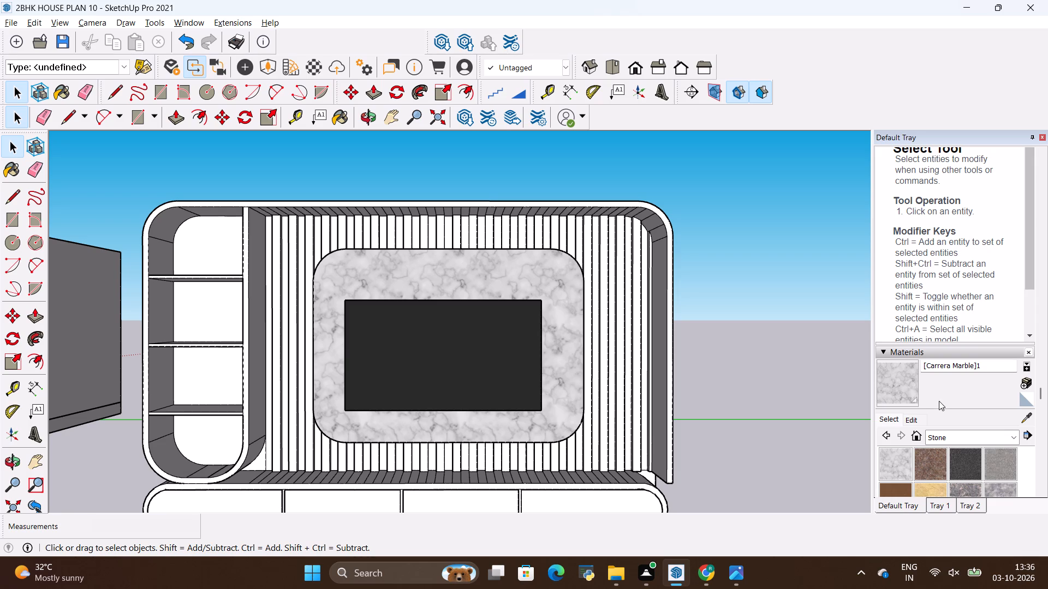
# Paint the whole wall unit group, with its frame, shelves, slats, console and base, with Wood Floor from the Wood materials.
pyautogui.click(955, 431)
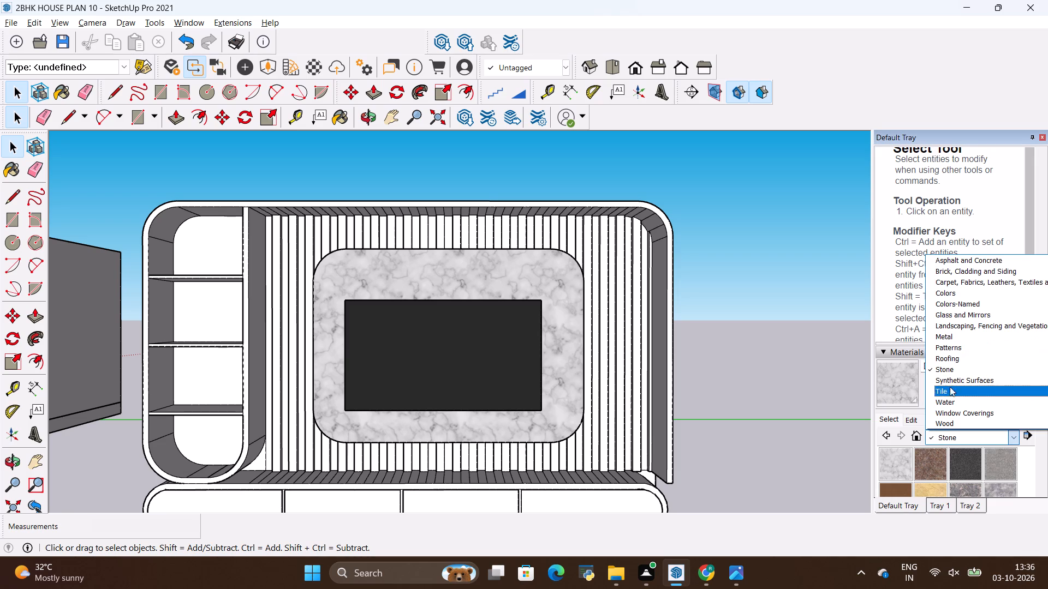
pyautogui.click(955, 420)
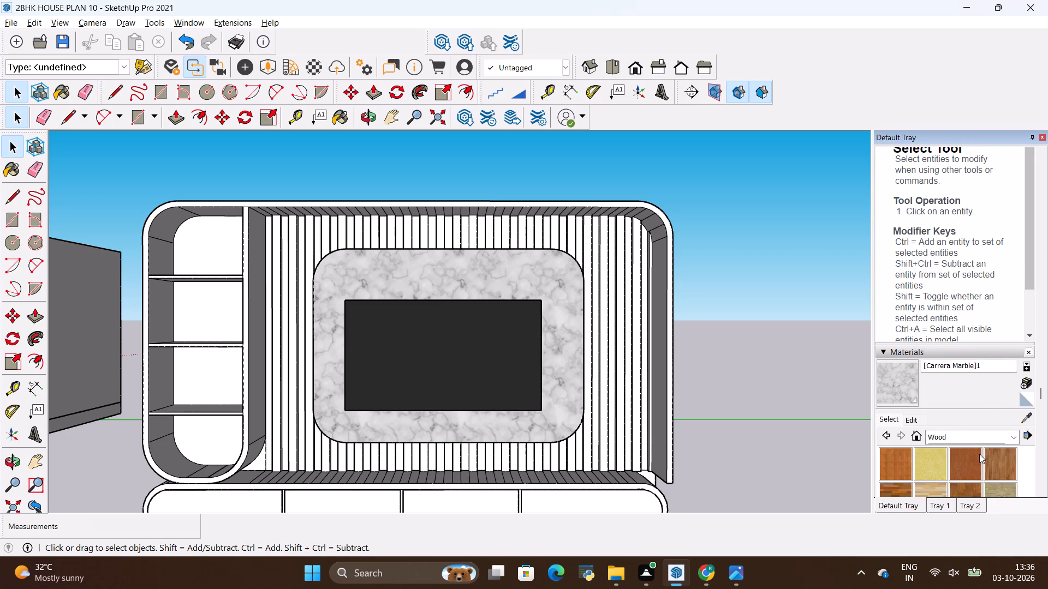
pyautogui.click(994, 465)
pyautogui.scroll(-5, 515, 343)
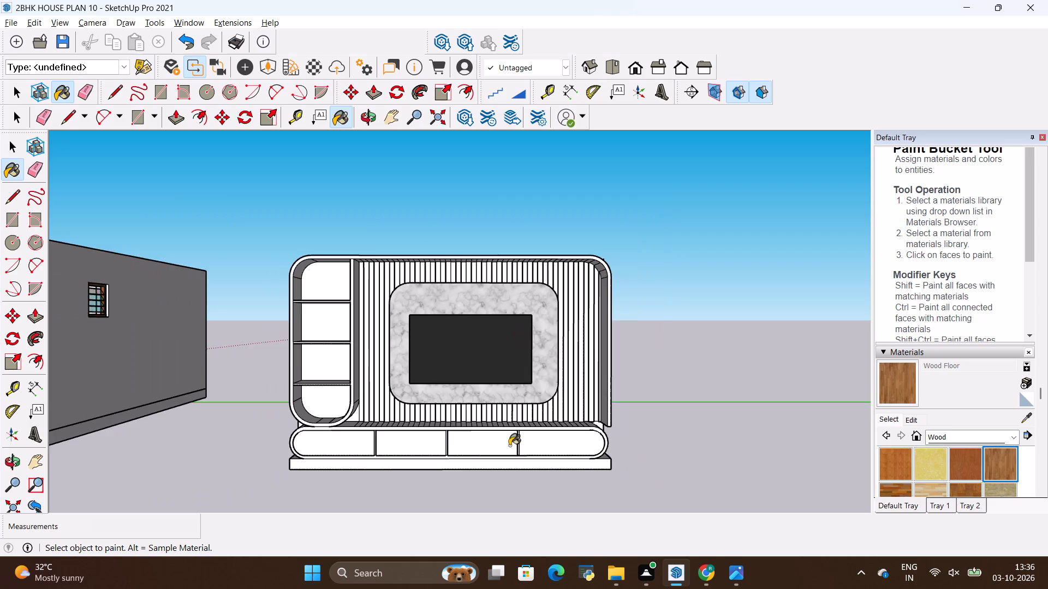
pyautogui.scroll(4, 499, 454)
pyautogui.hotkey('alt', 'Tab')
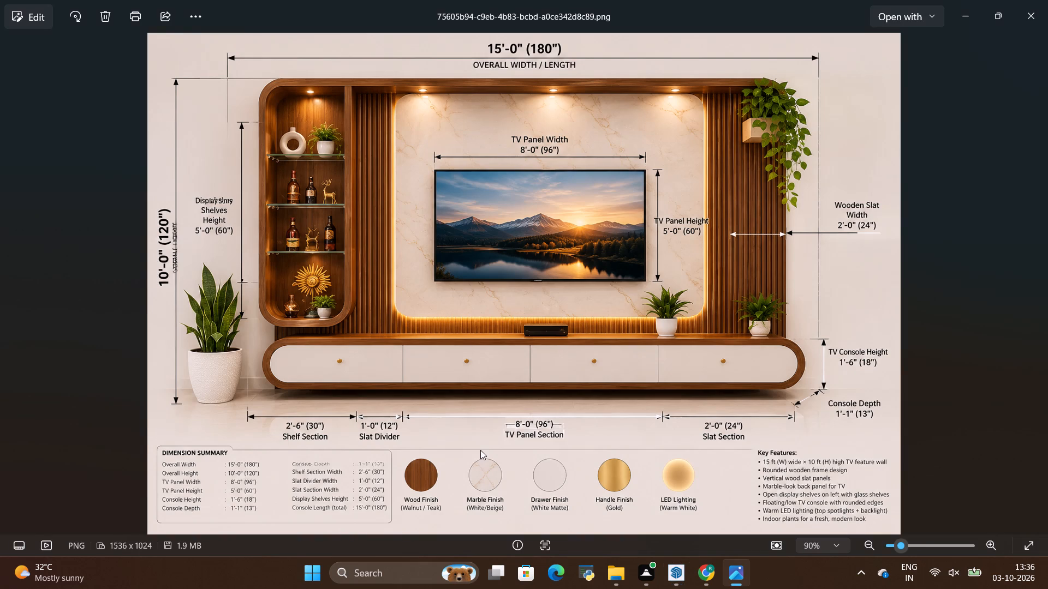
pyautogui.hotkey('alt', 'Tab')
pyautogui.hotkey('alt', 'Tab')
pyautogui.hotkey('alt', 'Tab')
pyautogui.scroll(4, 297, 205)
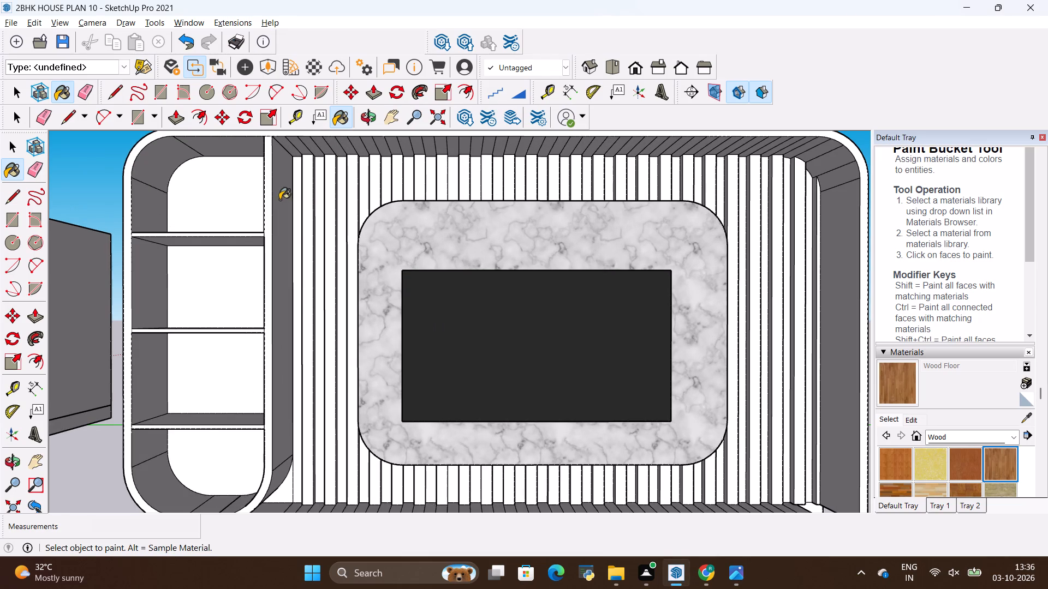
pyautogui.click(279, 200)
pyautogui.scroll(-6, 341, 224)
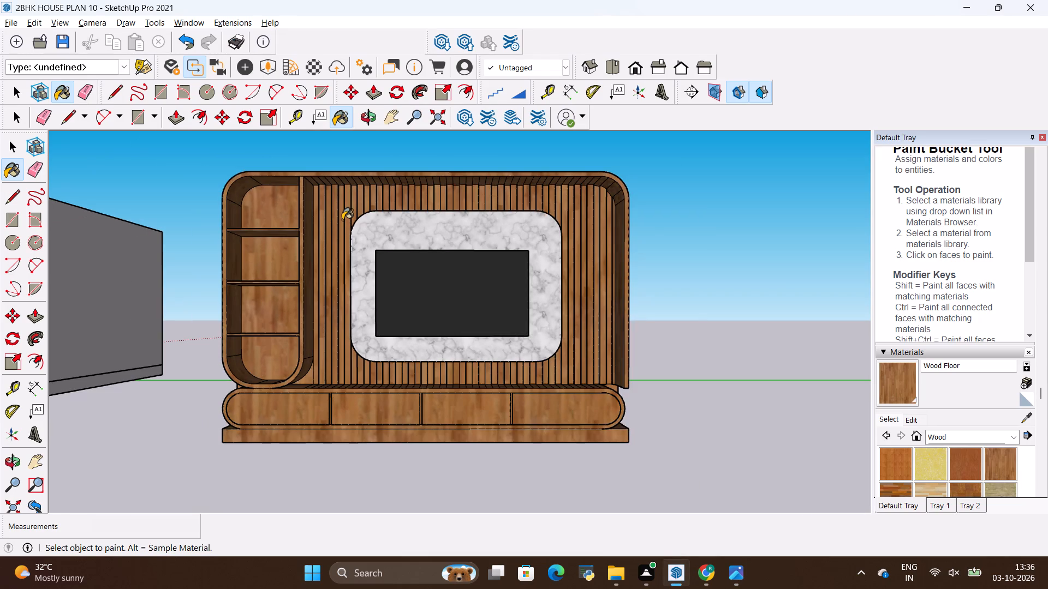
# Check the reference drawer finish and paint the console's rounded left drawer front with Color D01 from the Colors collection.
pyautogui.hotkey('alt', 'Tab')
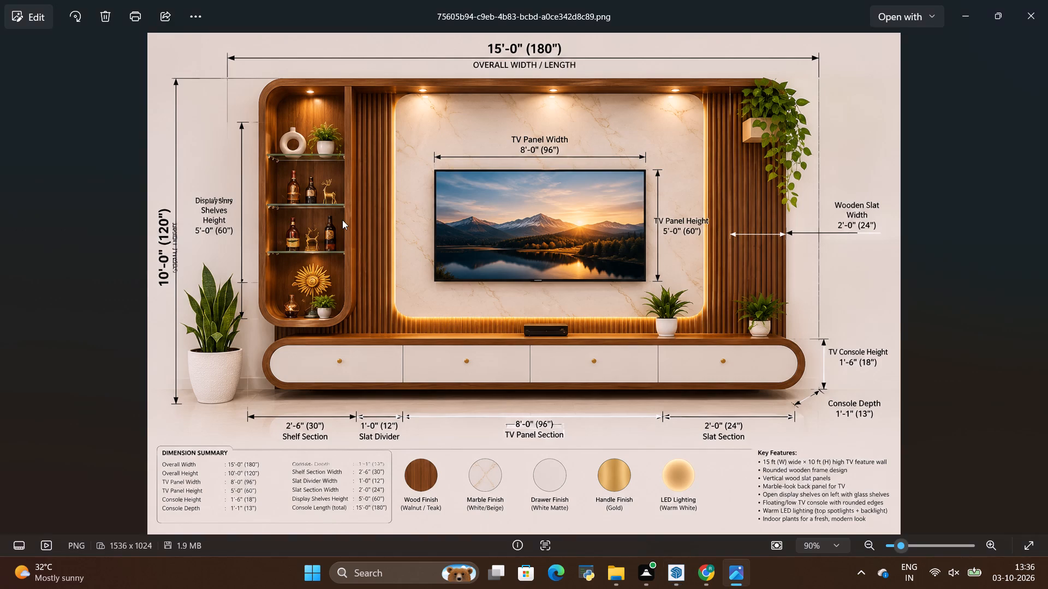
pyautogui.hotkey('alt', 'Tab')
pyautogui.hotkey('alt', 'Tab')
pyautogui.hotkey('alt', 'Tab')
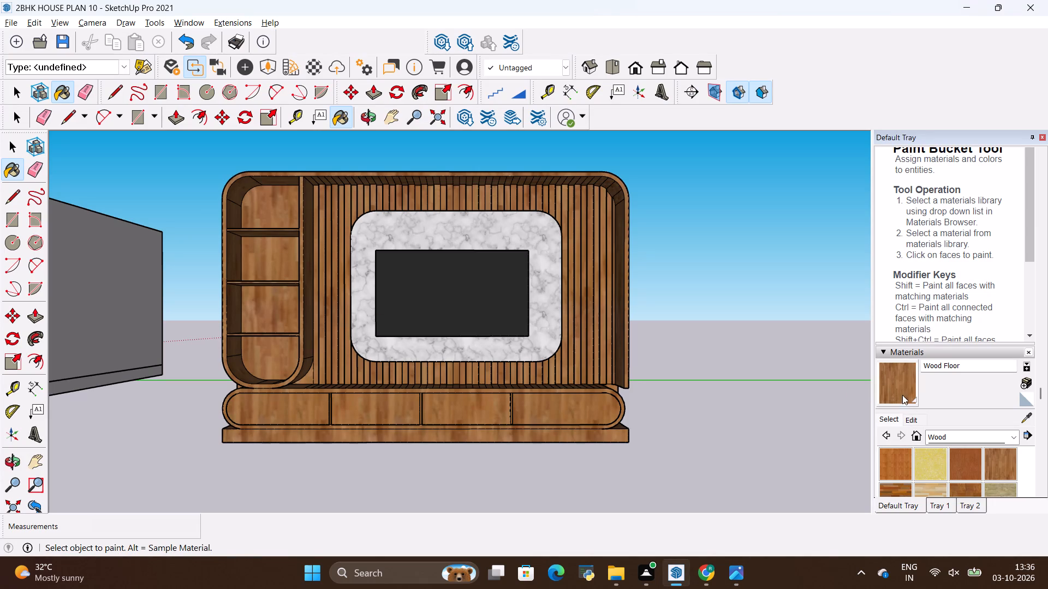
pyautogui.scroll(-3, 945, 464)
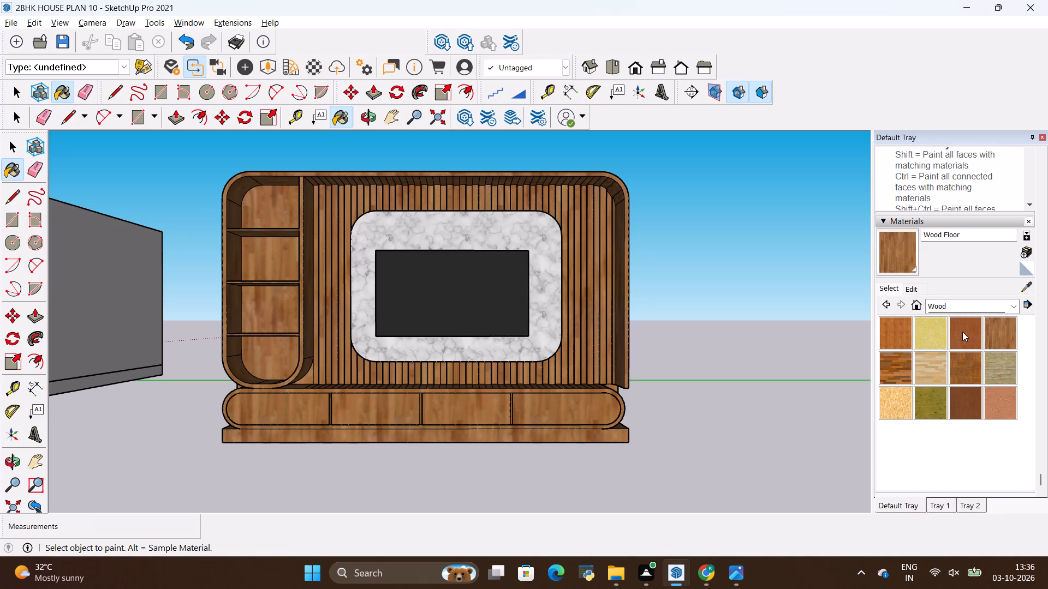
pyautogui.click(958, 307)
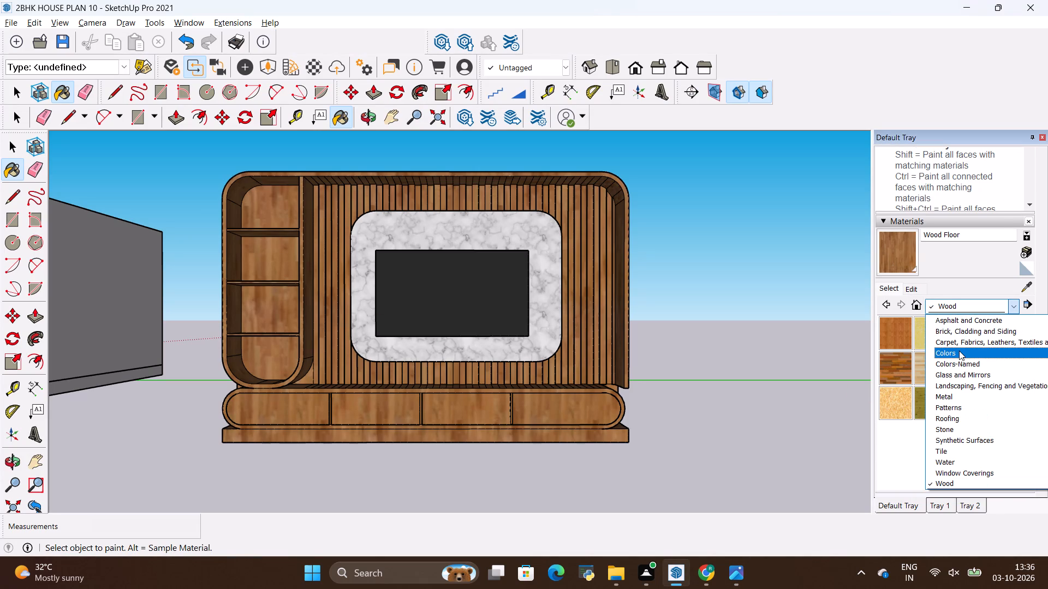
pyautogui.click(959, 353)
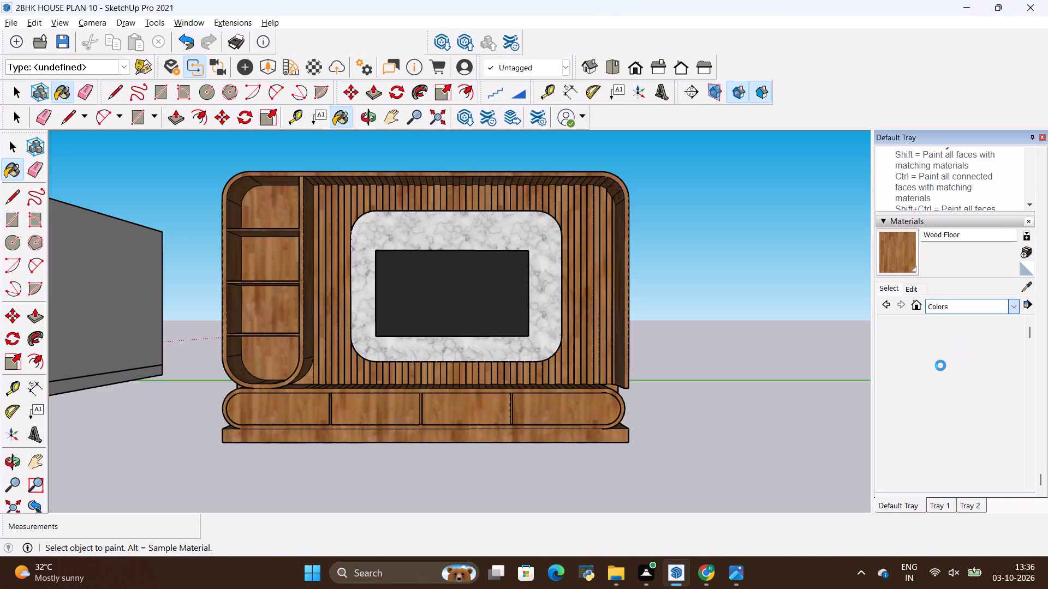
pyautogui.scroll(-2, 916, 376)
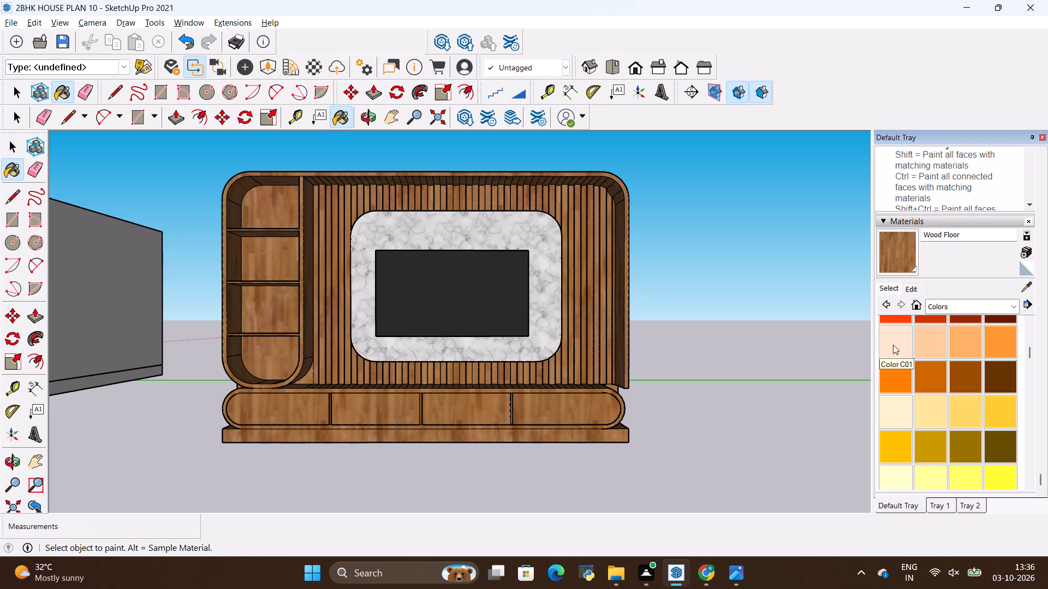
pyautogui.click(893, 345)
pyautogui.scroll(6, 305, 399)
pyautogui.press('space')
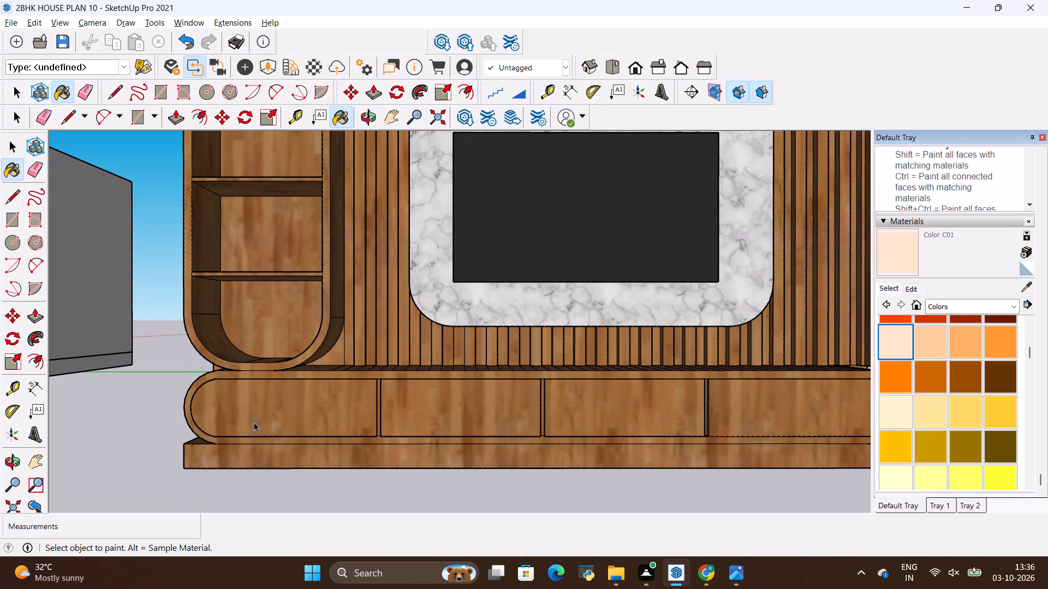
pyautogui.doubleClick(254, 421)
pyautogui.doubleClick(255, 421)
pyautogui.doubleClick(269, 415)
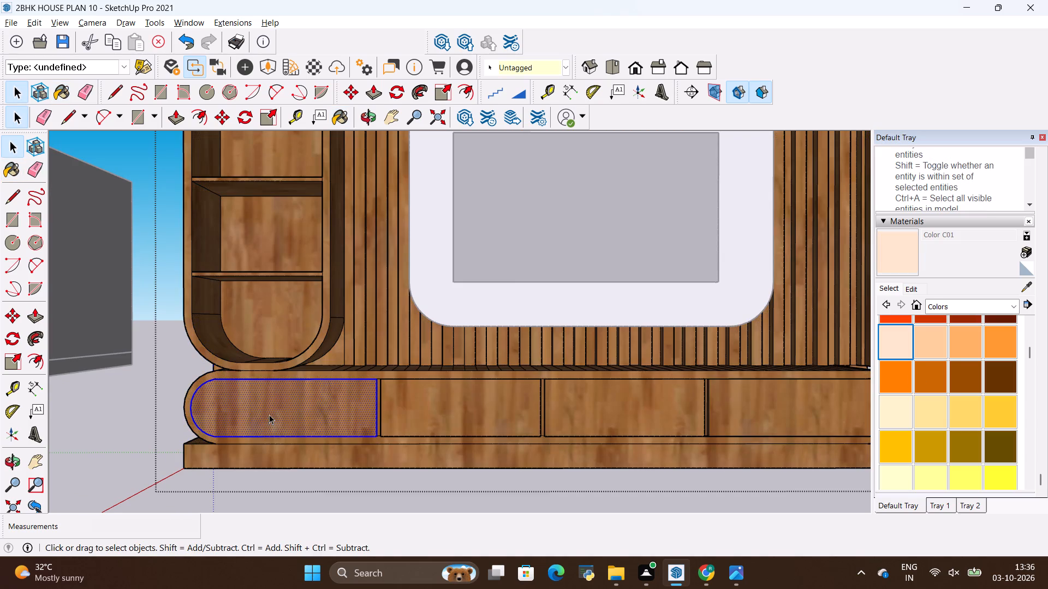
pyautogui.click(899, 348)
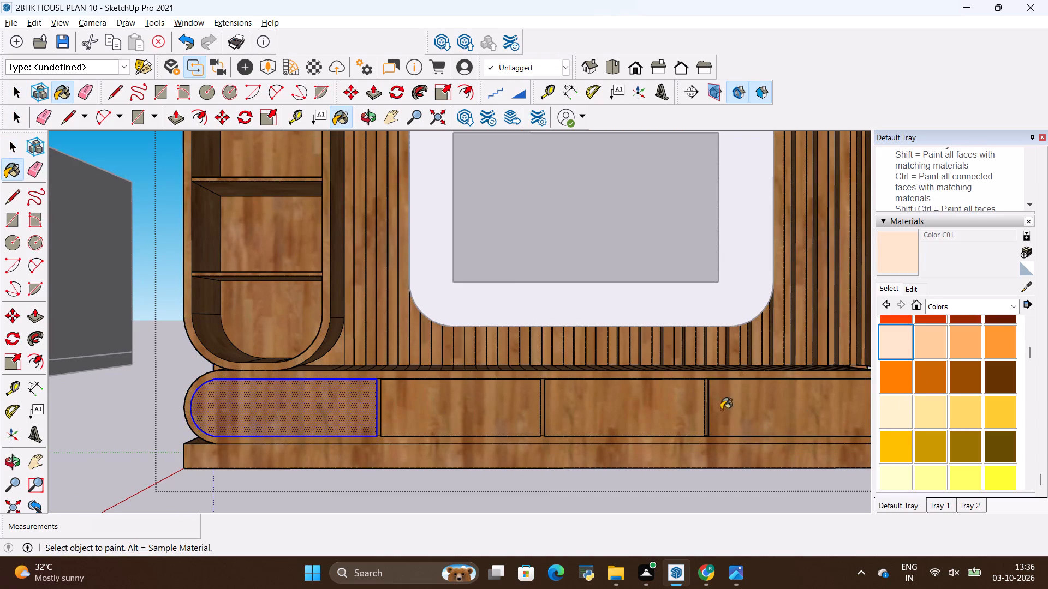
pyautogui.click(891, 416)
pyautogui.scroll(3, 340, 429)
pyautogui.click(339, 424)
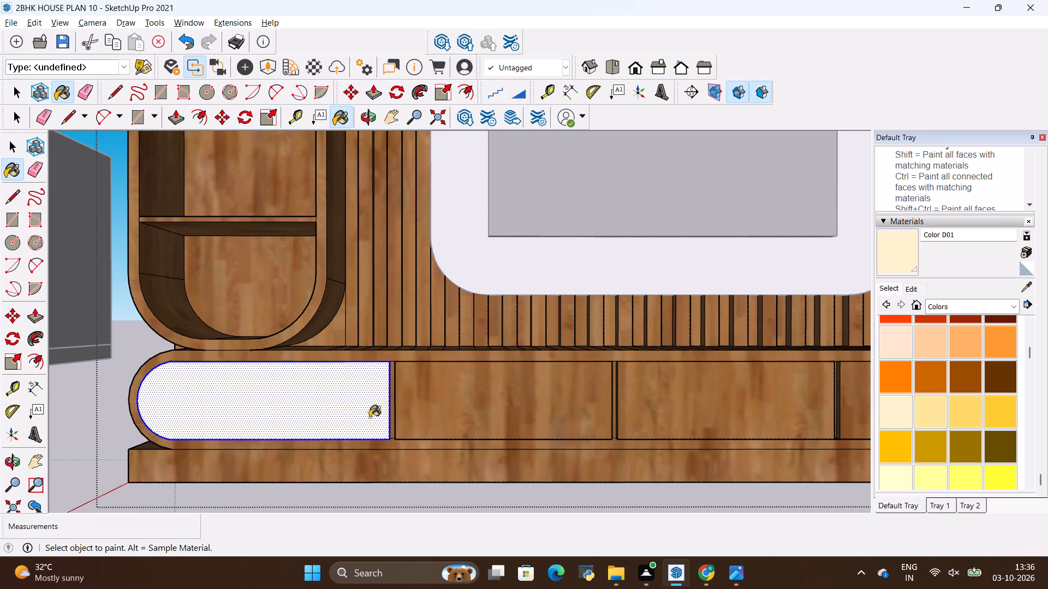
# Paint the console's other three drawer fronts with Color D01, compare with the reference image, and leave the group.
pyautogui.click(454, 413)
pyautogui.click(646, 418)
pyautogui.scroll(-4, 258, 436)
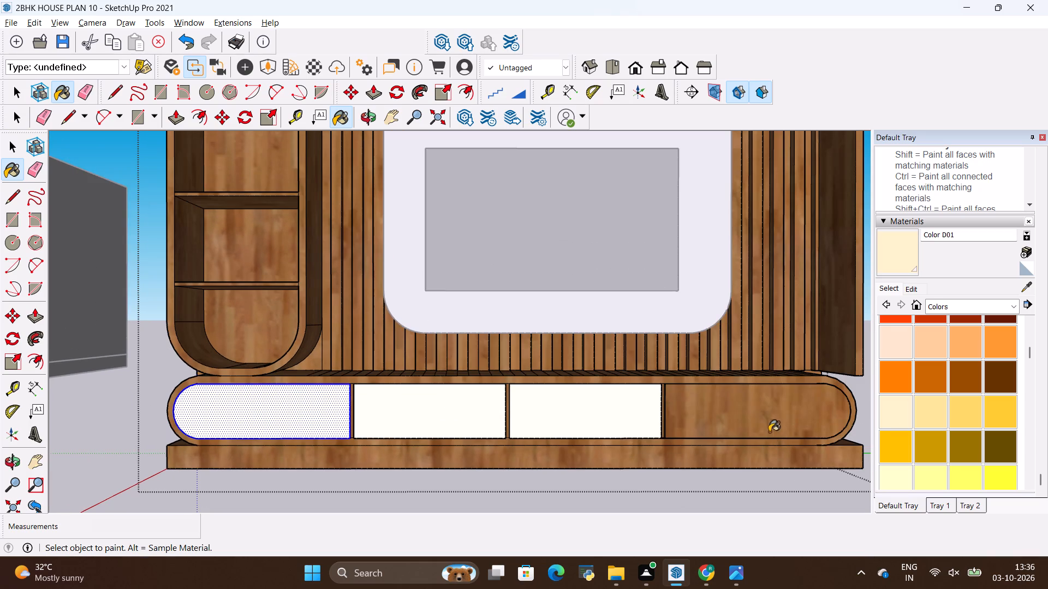
pyautogui.click(737, 424)
pyautogui.scroll(-11, 534, 486)
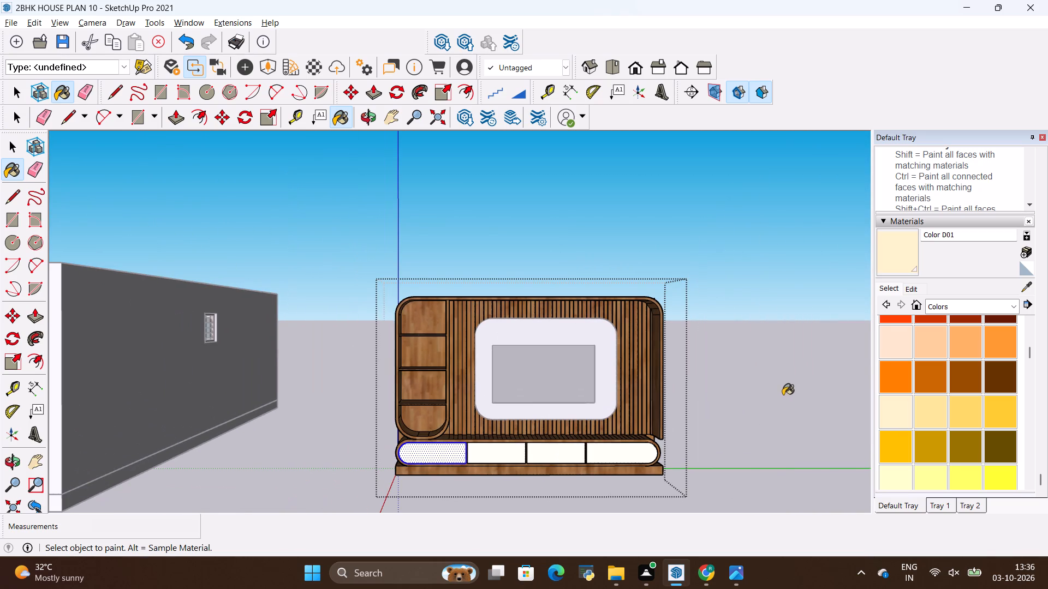
pyautogui.hotkey('alt', 'Tab')
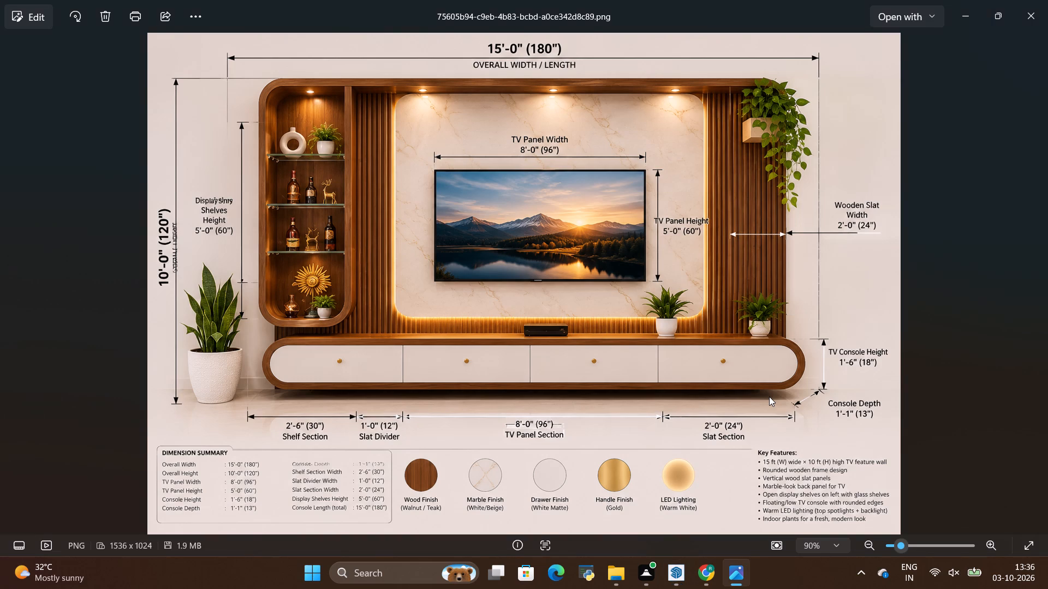
pyautogui.hotkey('alt', 'Tab')
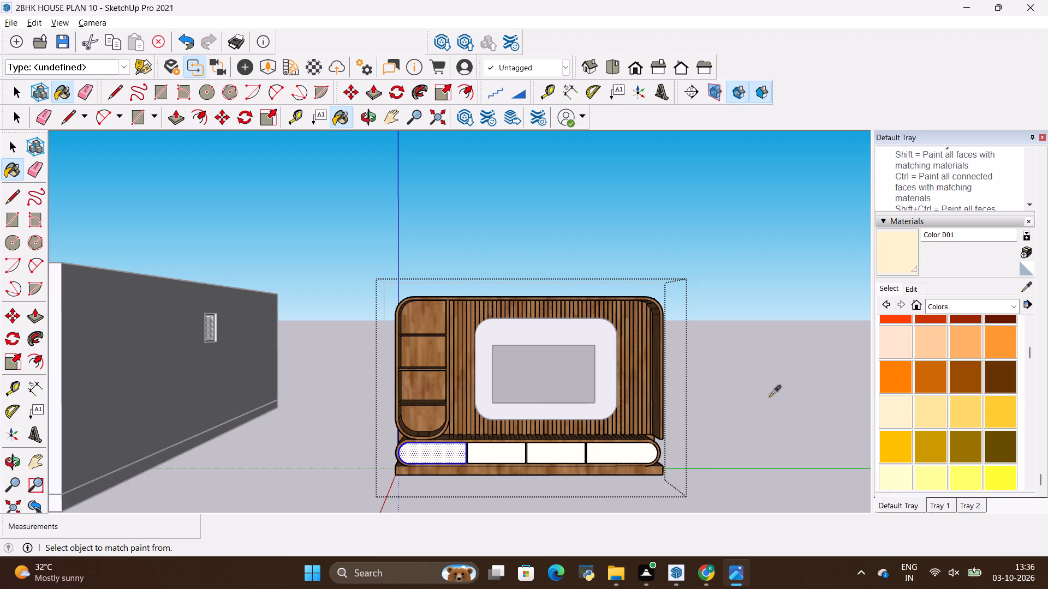
pyautogui.press('space')
pyautogui.moveTo(760, 397); pyautogui.dragTo(759, 403)
pyautogui.click(754, 405)
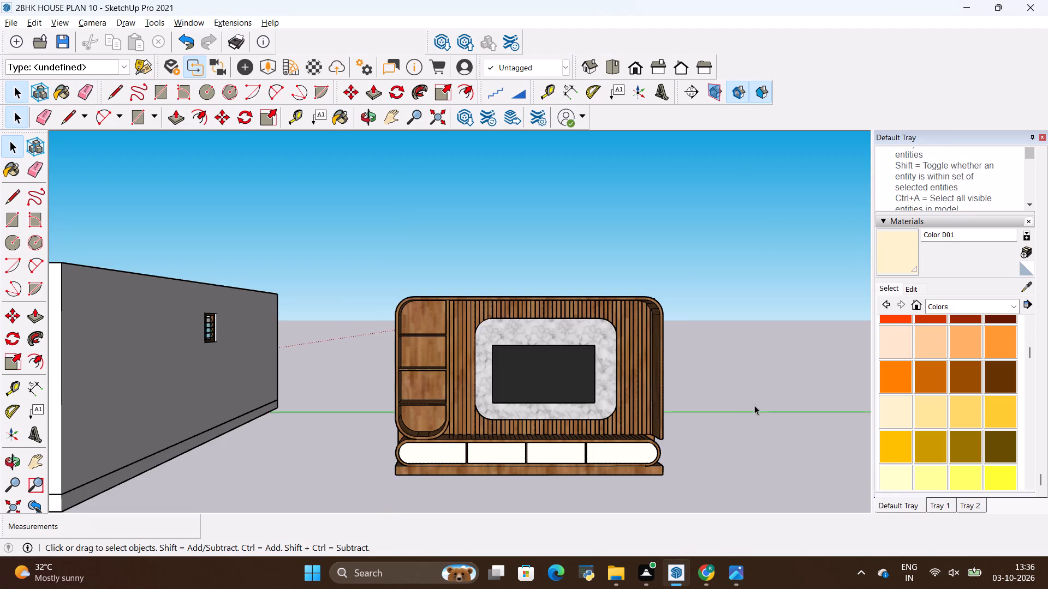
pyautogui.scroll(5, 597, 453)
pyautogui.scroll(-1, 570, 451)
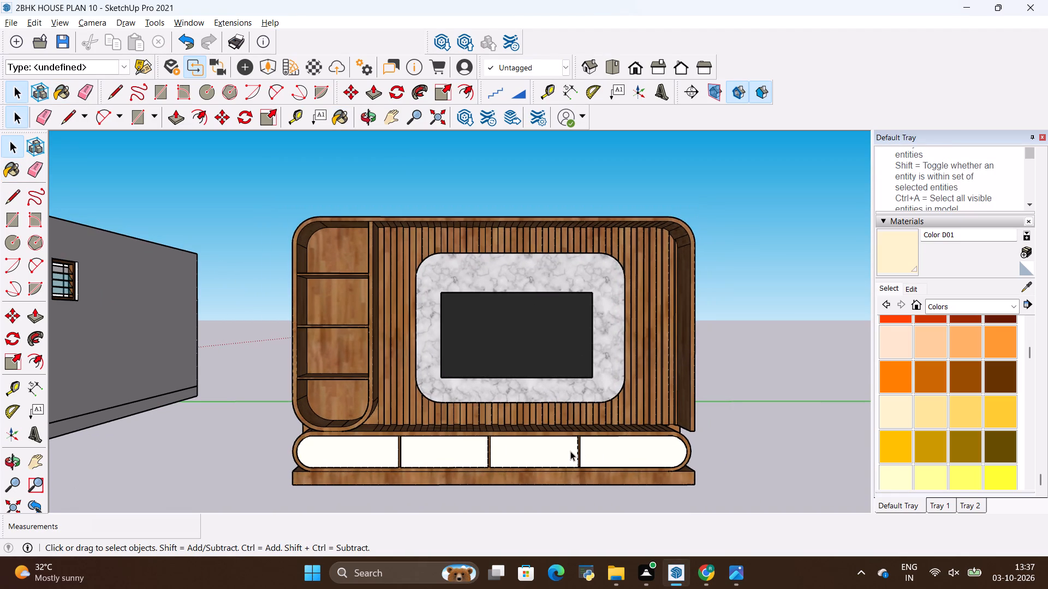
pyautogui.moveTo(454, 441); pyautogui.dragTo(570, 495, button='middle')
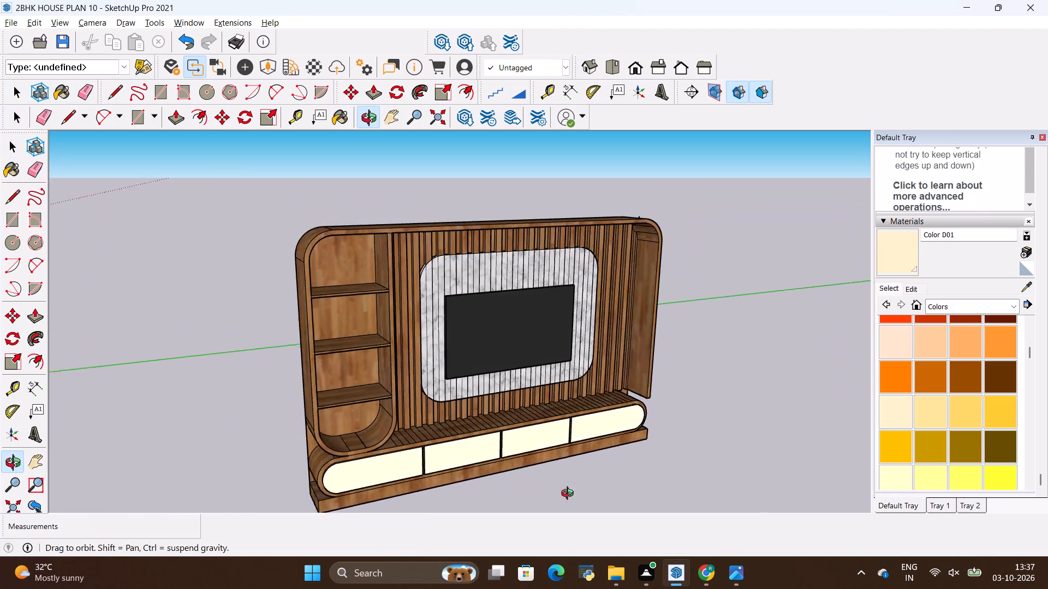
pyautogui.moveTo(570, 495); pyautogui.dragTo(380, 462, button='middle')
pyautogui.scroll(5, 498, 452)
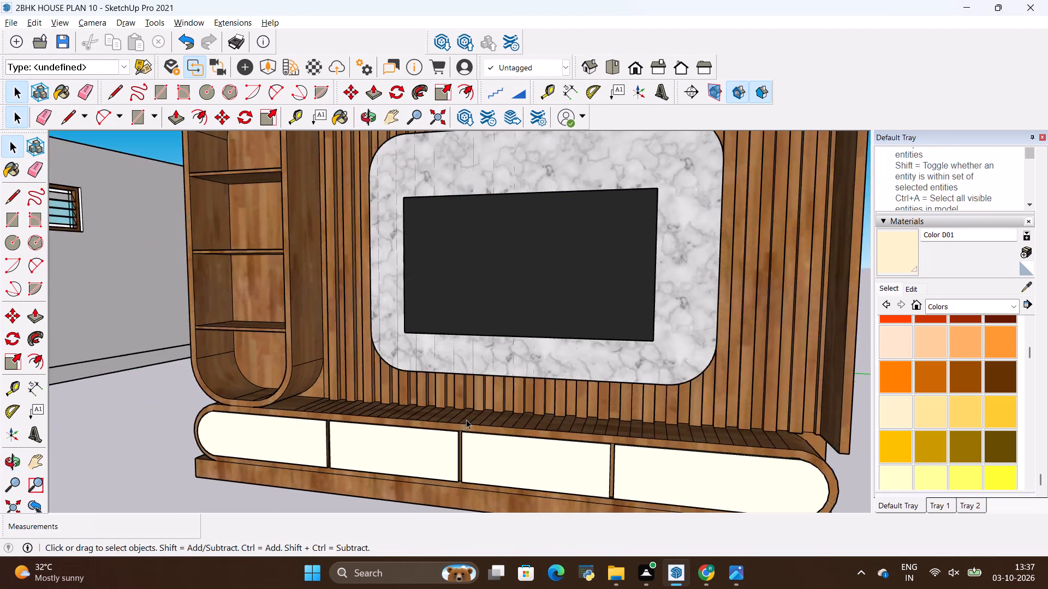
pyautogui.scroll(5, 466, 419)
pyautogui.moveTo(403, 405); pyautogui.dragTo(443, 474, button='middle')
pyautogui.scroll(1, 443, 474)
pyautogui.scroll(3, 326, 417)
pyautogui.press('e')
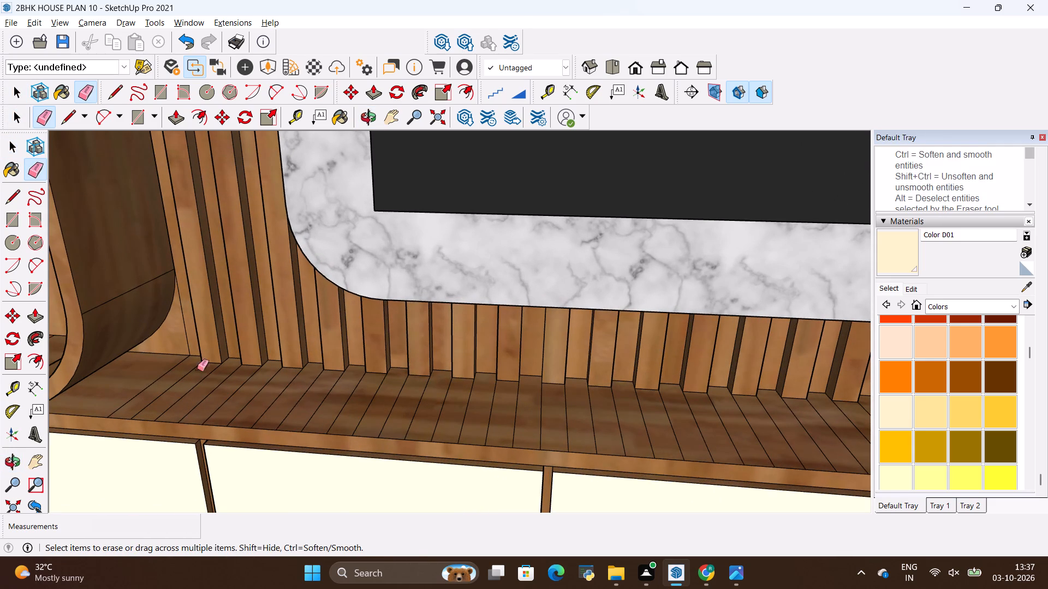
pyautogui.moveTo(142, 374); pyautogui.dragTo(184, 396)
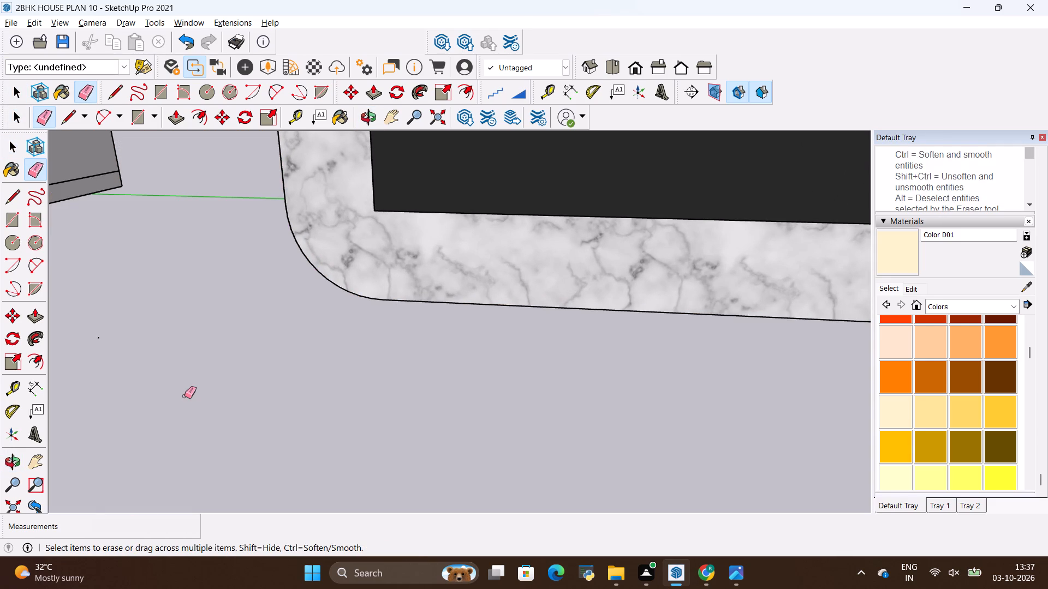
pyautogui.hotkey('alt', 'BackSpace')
# Open the wall unit group and erase the slat division lines across the console top, from its left end almost to the rounded right end.
pyautogui.press('space')
pyautogui.doubleClick(184, 396)
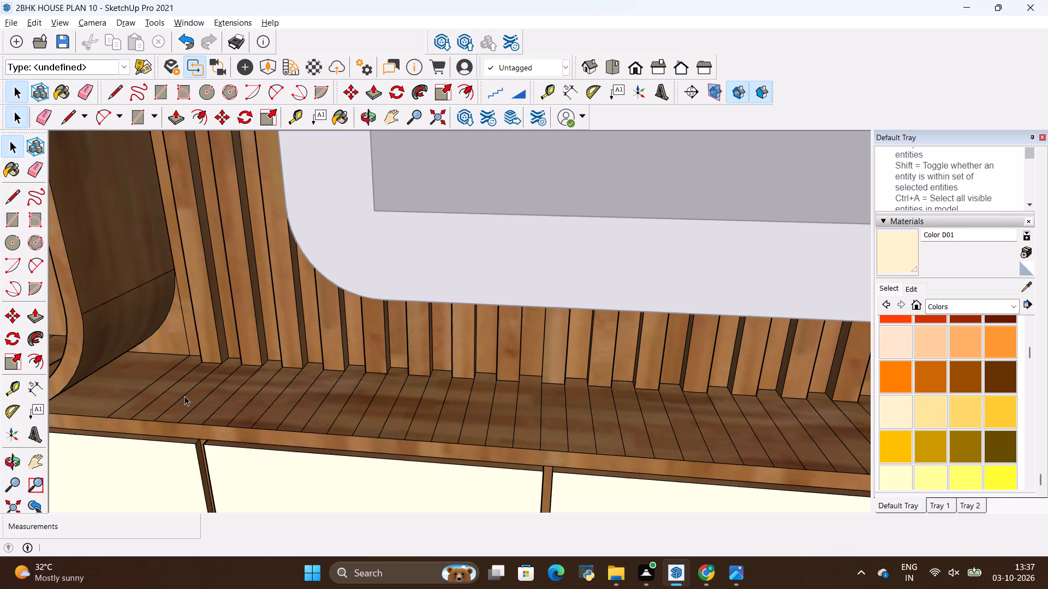
pyautogui.press('e')
pyautogui.moveTo(133, 381); pyautogui.dragTo(427, 423)
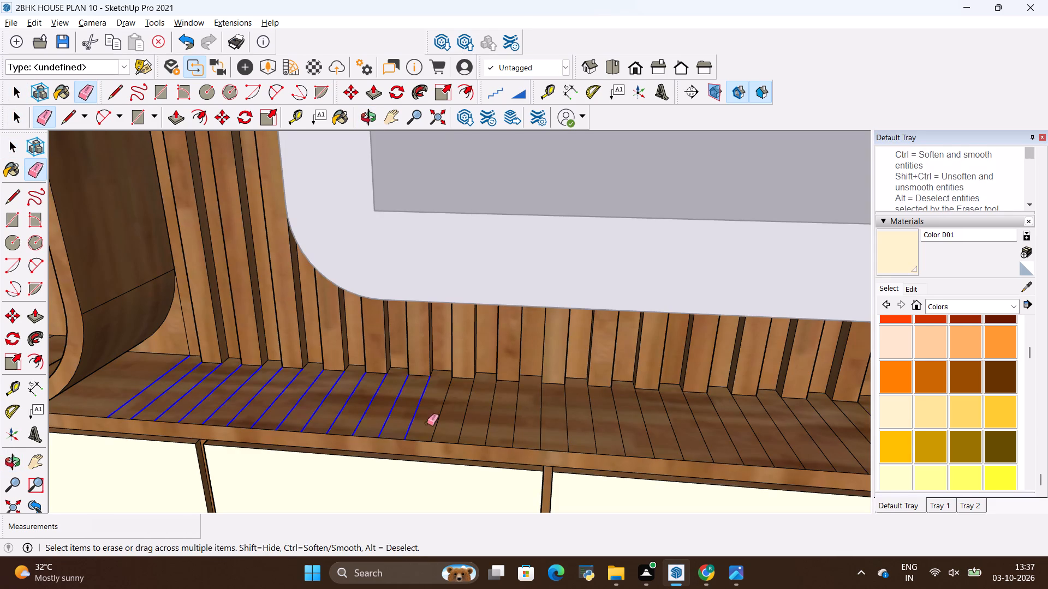
pyautogui.moveTo(427, 423); pyautogui.dragTo(699, 444)
pyautogui.moveTo(629, 443); pyautogui.dragTo(438, 419)
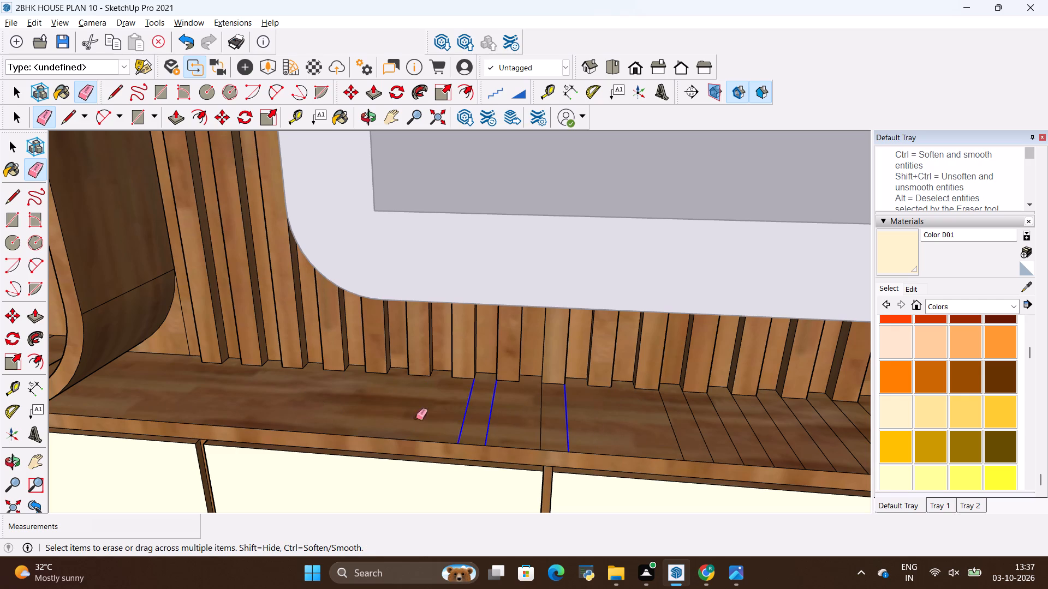
pyautogui.moveTo(539, 408); pyautogui.dragTo(548, 413)
pyautogui.scroll(-5, 159, 401)
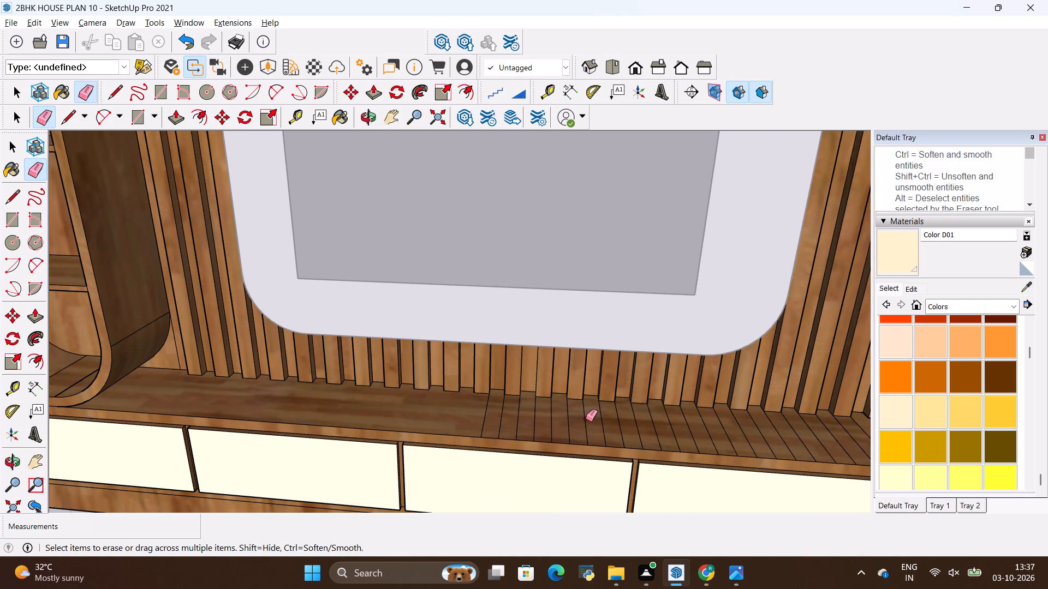
pyautogui.moveTo(470, 413); pyautogui.dragTo(724, 430)
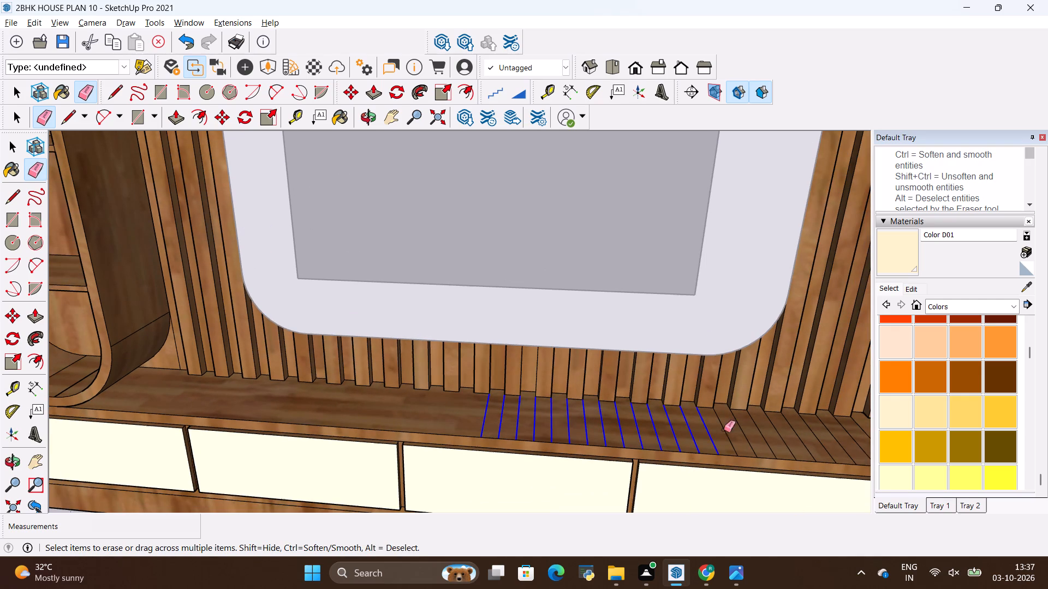
pyautogui.moveTo(724, 430); pyautogui.dragTo(811, 429)
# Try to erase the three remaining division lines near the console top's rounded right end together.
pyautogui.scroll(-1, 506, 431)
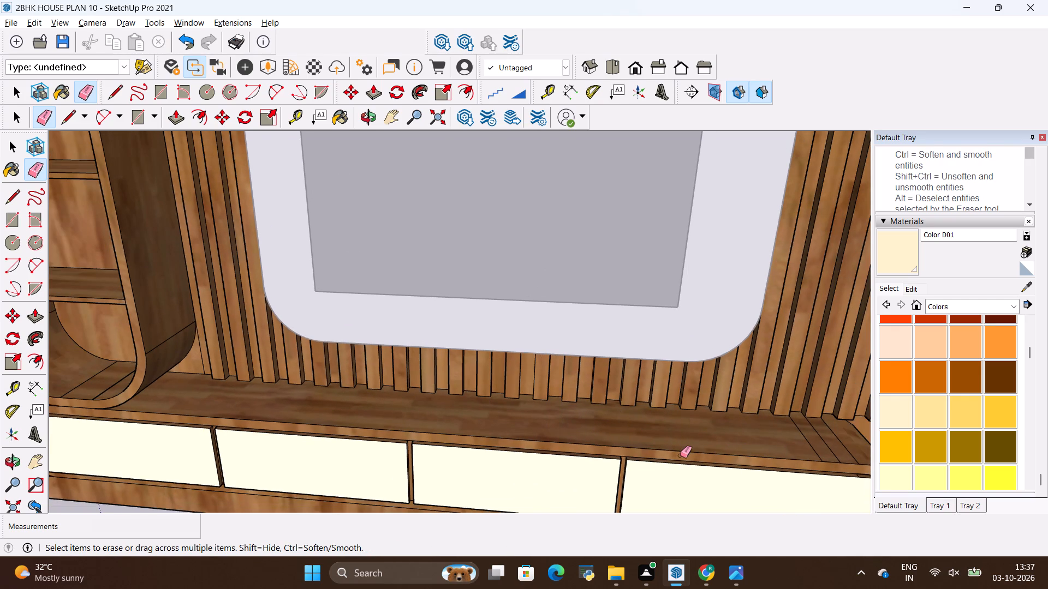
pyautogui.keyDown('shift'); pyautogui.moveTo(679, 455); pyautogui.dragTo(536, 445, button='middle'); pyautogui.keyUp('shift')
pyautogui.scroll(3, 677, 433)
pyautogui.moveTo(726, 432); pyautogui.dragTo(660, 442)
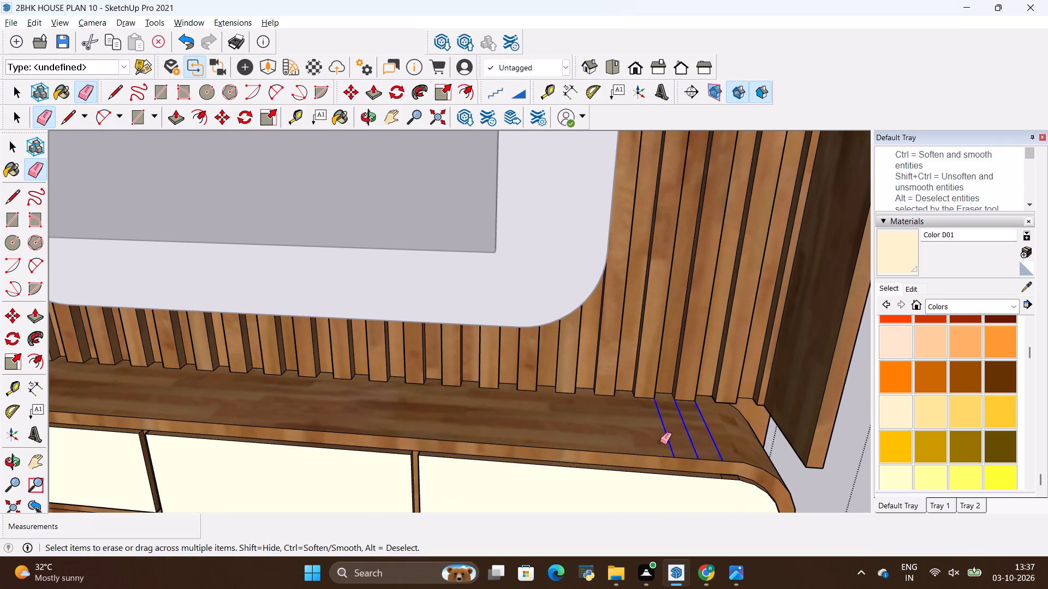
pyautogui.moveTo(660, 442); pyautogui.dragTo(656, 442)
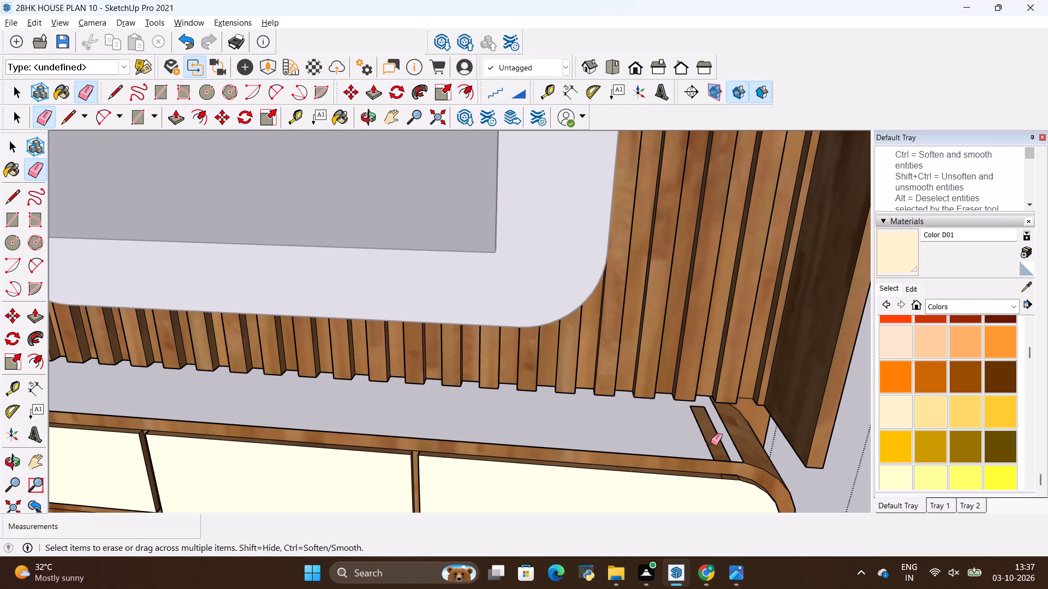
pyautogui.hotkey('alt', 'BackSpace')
# Erase two of the three remaining division lines near the console top's rounded right end, working from the left.
pyautogui.moveTo(668, 424); pyautogui.dragTo(652, 432)
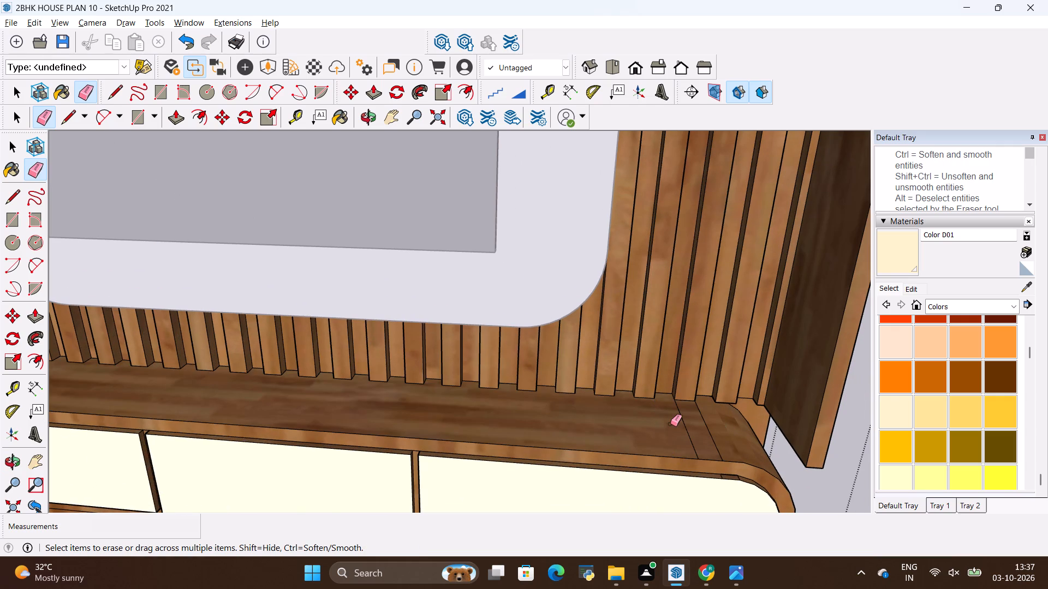
pyautogui.scroll(4, 670, 424)
pyautogui.moveTo(687, 417); pyautogui.dragTo(687, 423)
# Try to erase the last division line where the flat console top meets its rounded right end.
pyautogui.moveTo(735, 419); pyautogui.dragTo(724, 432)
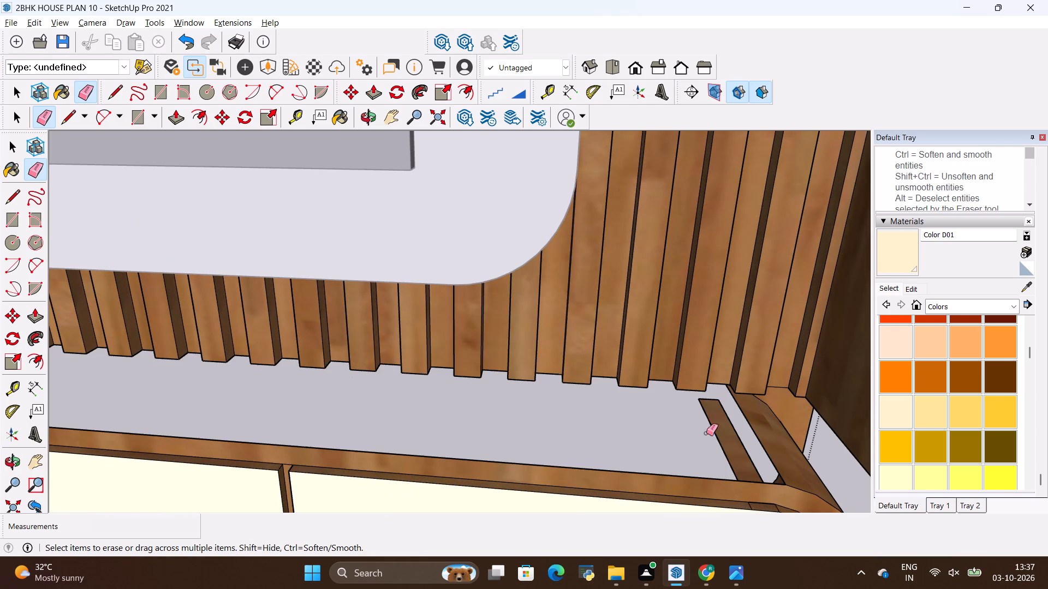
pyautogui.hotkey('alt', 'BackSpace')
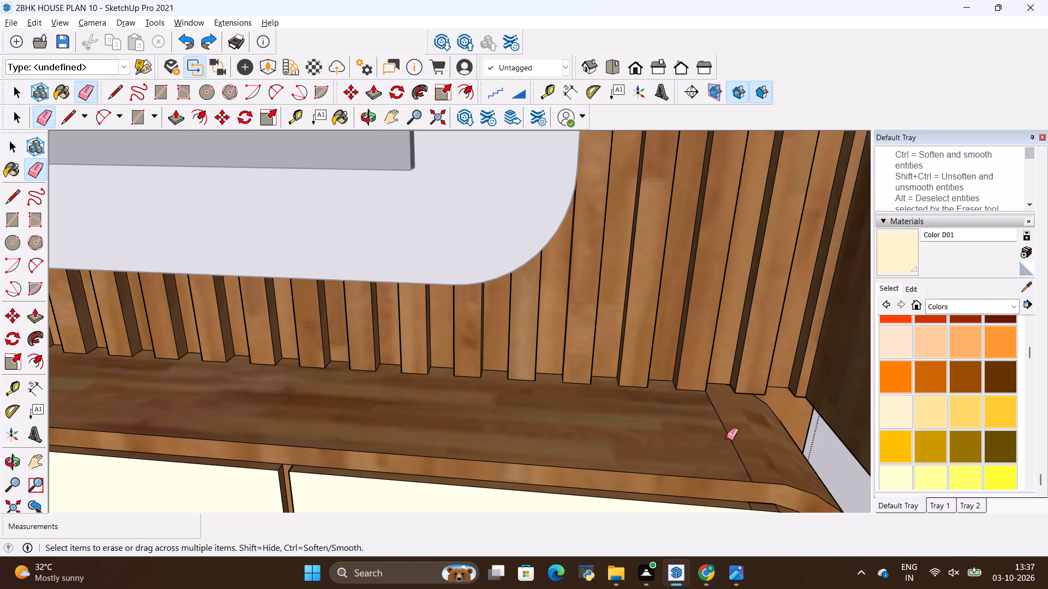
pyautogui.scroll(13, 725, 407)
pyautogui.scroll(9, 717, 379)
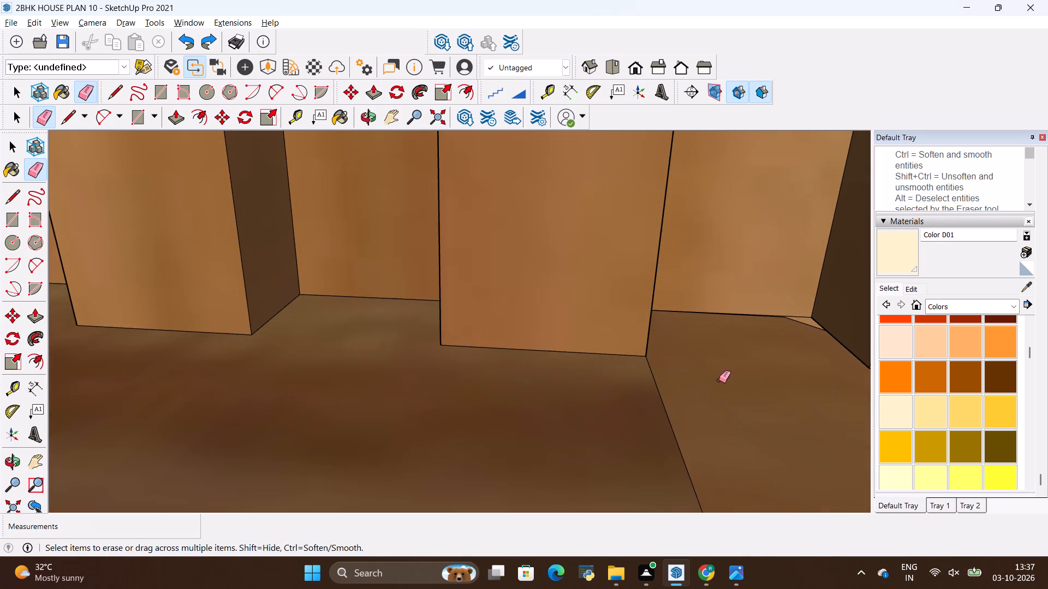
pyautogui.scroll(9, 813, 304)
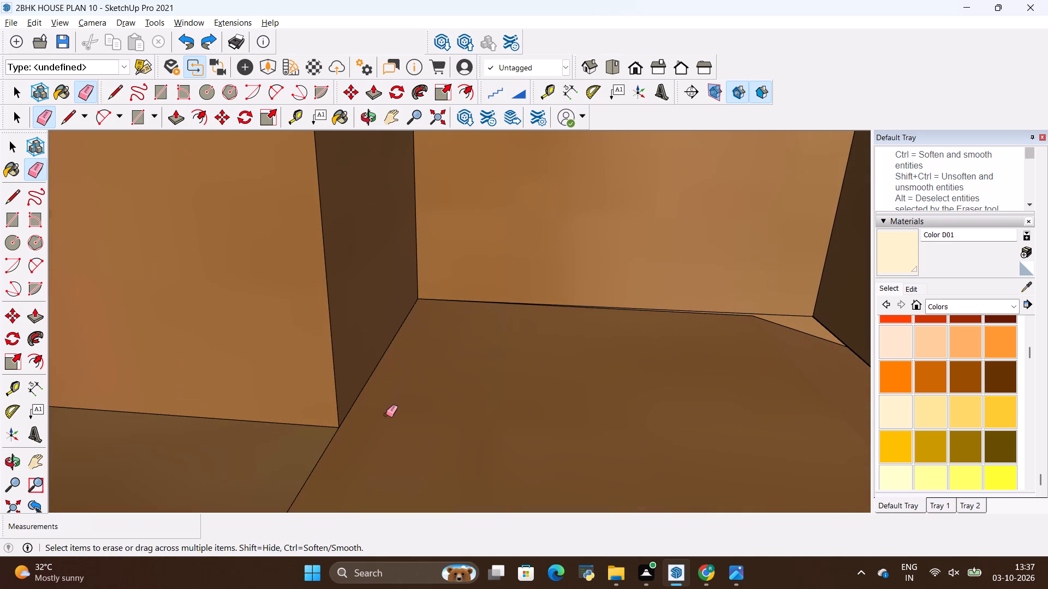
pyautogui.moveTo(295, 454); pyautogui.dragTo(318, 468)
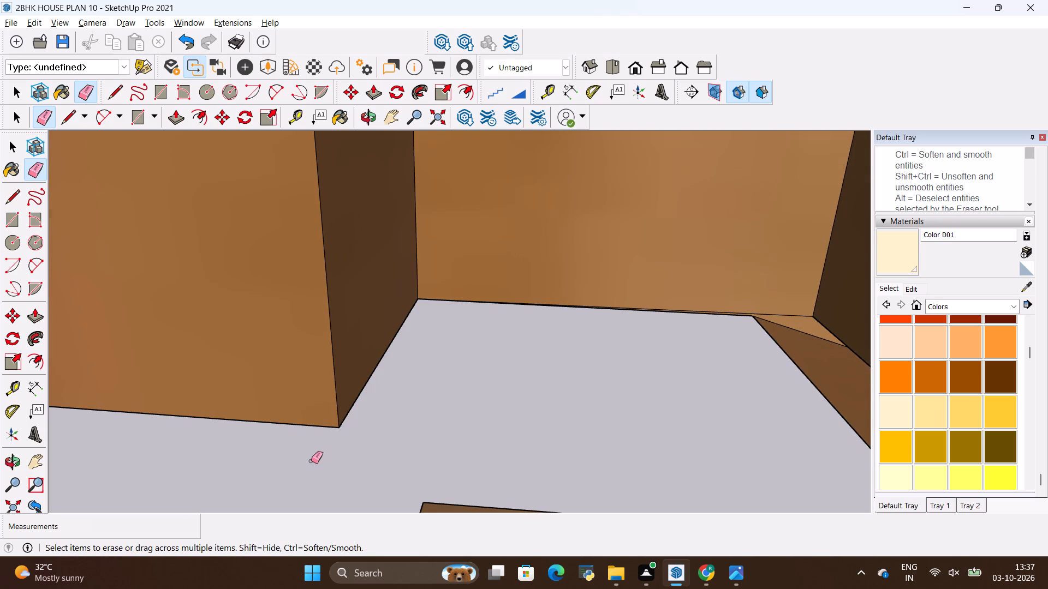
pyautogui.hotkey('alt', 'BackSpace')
# Leave the wall unit group and examine the whole unit and its console top against the reference.
pyautogui.scroll(-20, 335, 381)
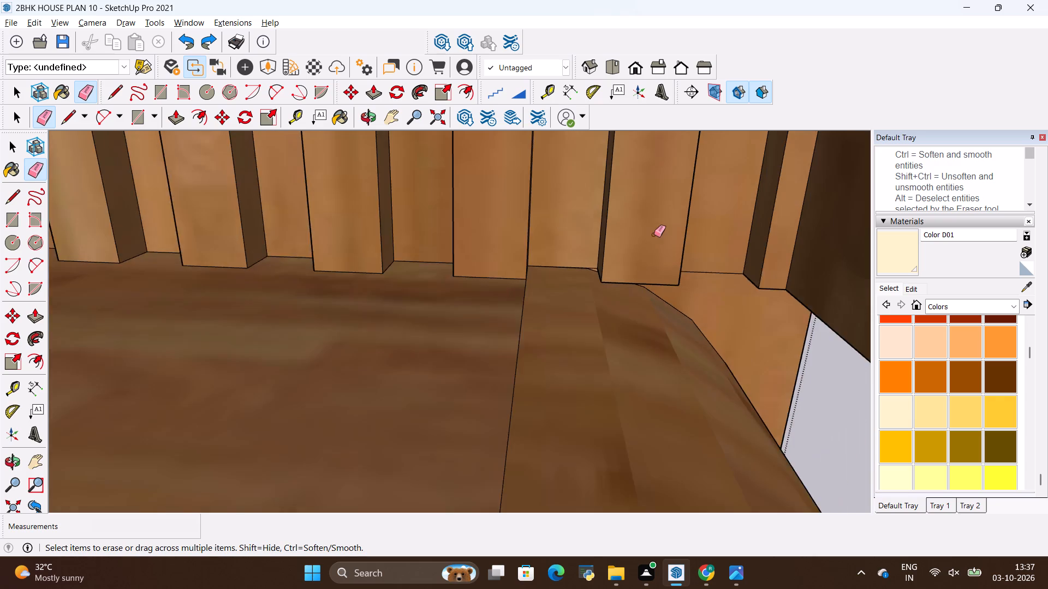
pyautogui.scroll(-14, 654, 235)
pyautogui.scroll(-20, 672, 232)
pyautogui.scroll(-3, 672, 232)
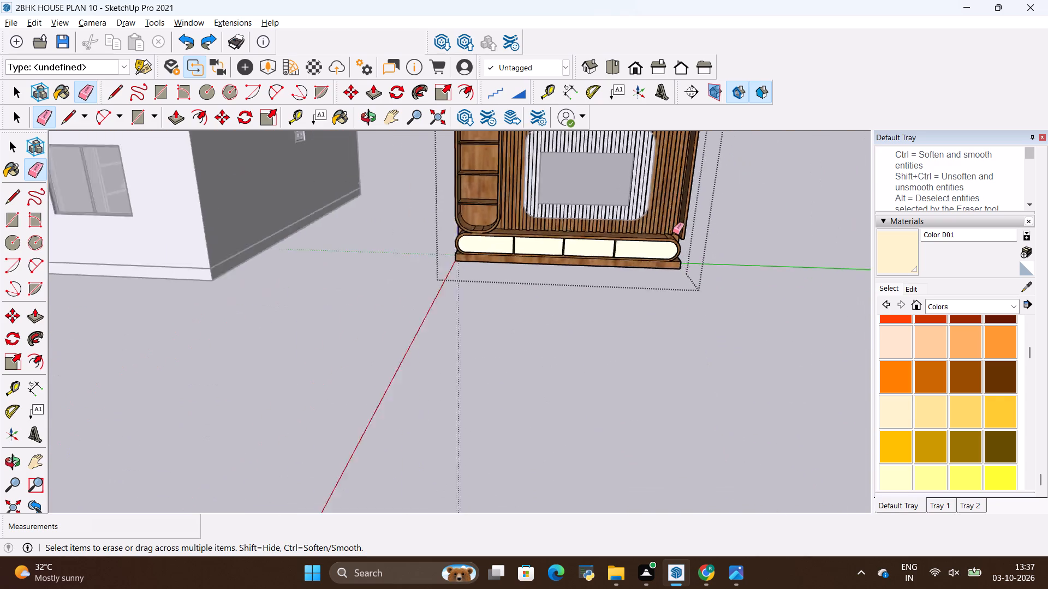
pyautogui.scroll(-8, 672, 232)
pyautogui.scroll(11, 597, 189)
pyautogui.press('space')
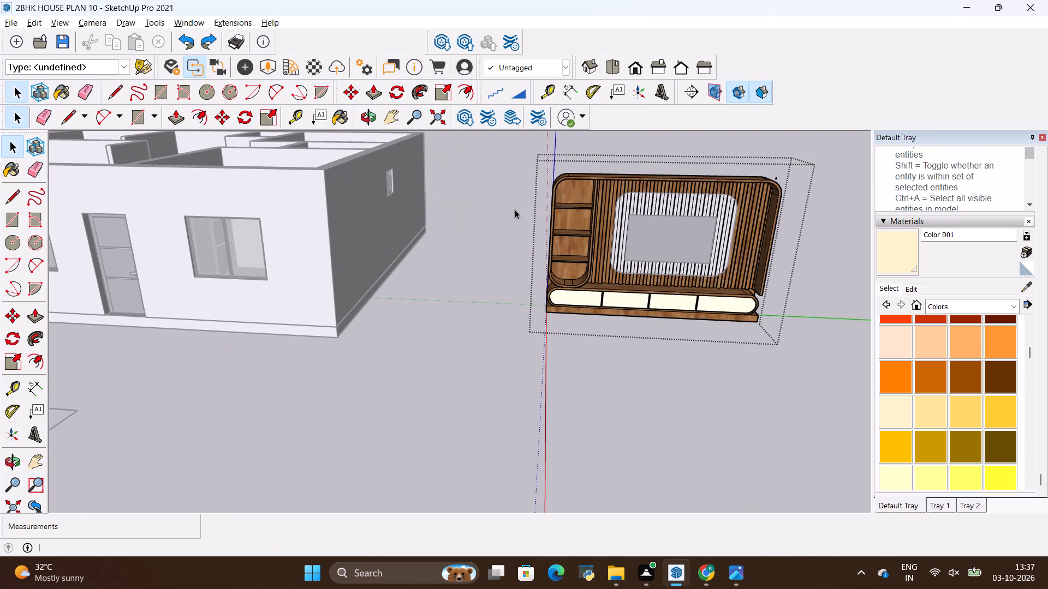
pyautogui.click(514, 209)
pyautogui.moveTo(610, 196); pyautogui.dragTo(599, 164, button='middle')
pyautogui.scroll(8, 668, 171)
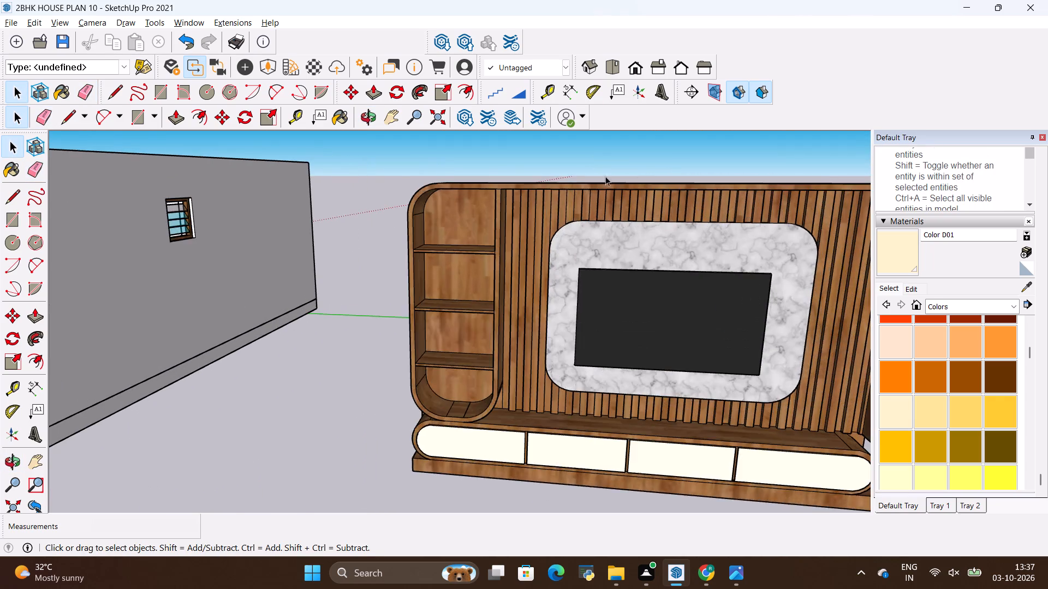
pyautogui.scroll(-3, 547, 181)
pyautogui.scroll(5, 767, 230)
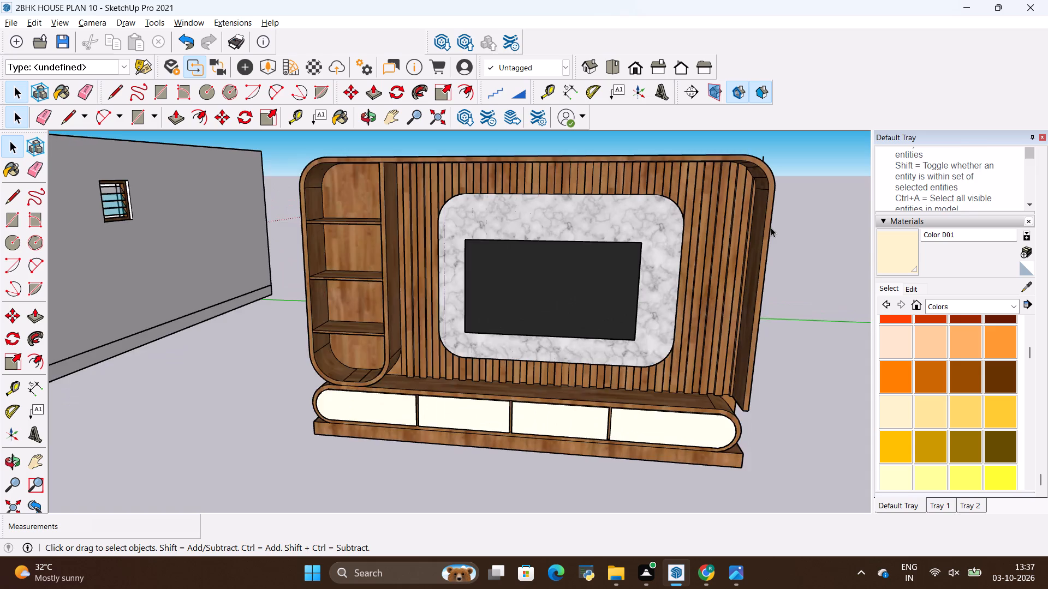
pyautogui.scroll(-2, 771, 227)
pyautogui.moveTo(699, 308); pyautogui.dragTo(692, 373, button='middle')
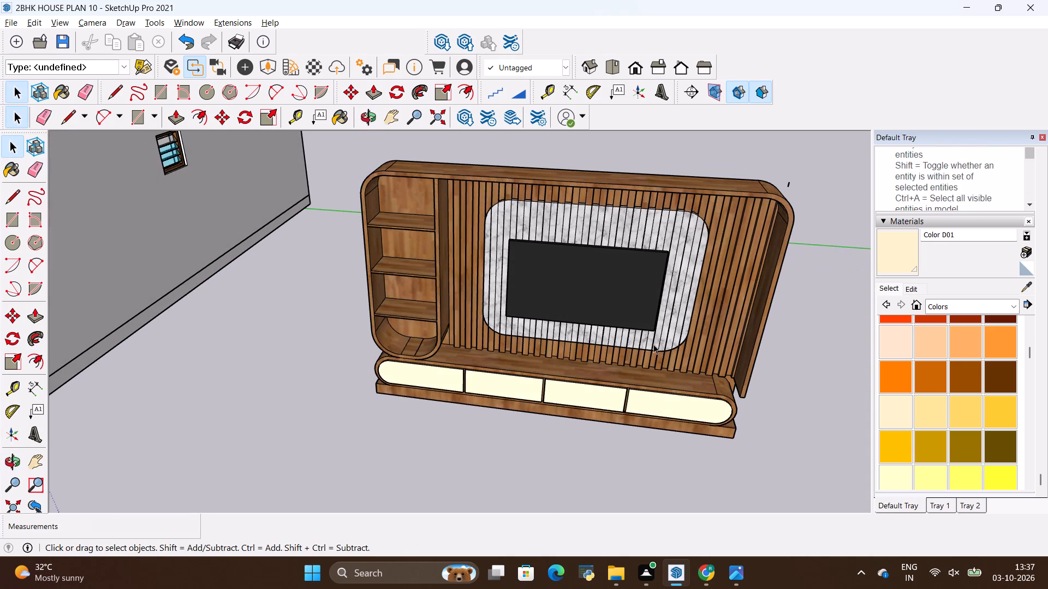
pyautogui.hotkey('alt', 'Tab')
pyautogui.hotkey('alt', 'Tab')
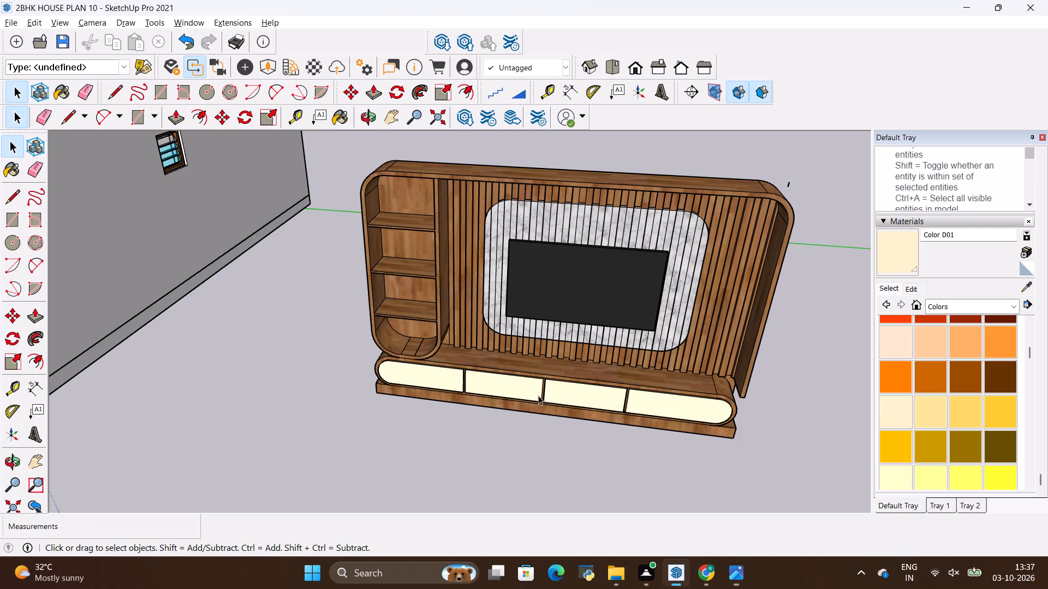
# Draw a 2" by 2" square on the front face of the console's rounded left drawer.
pyautogui.moveTo(499, 397); pyautogui.dragTo(533, 269, button='middle')
pyautogui.scroll(7, 381, 376)
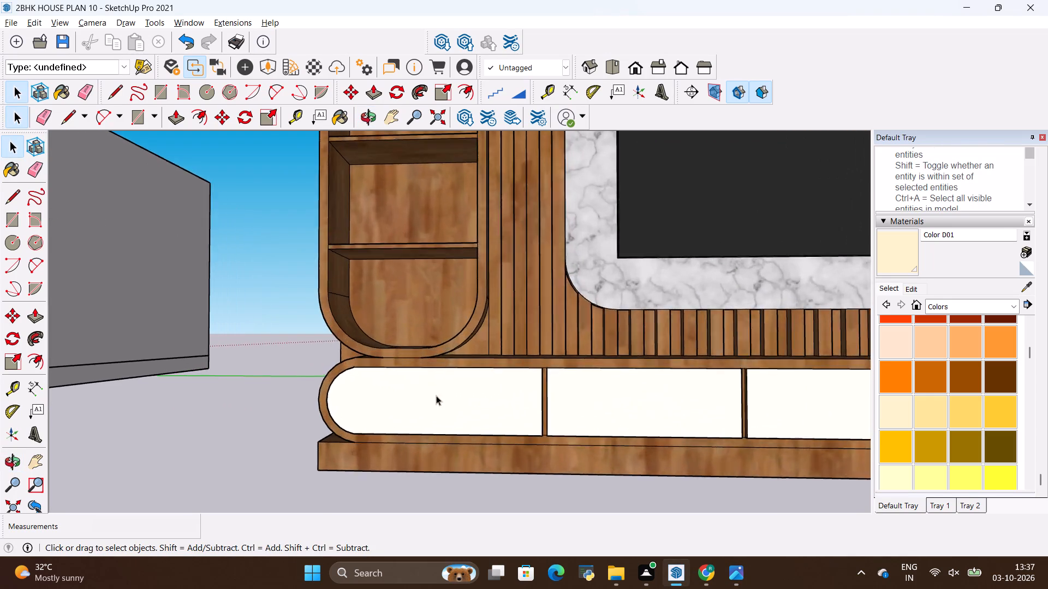
pyautogui.scroll(7, 436, 395)
pyautogui.scroll(5, 363, 387)
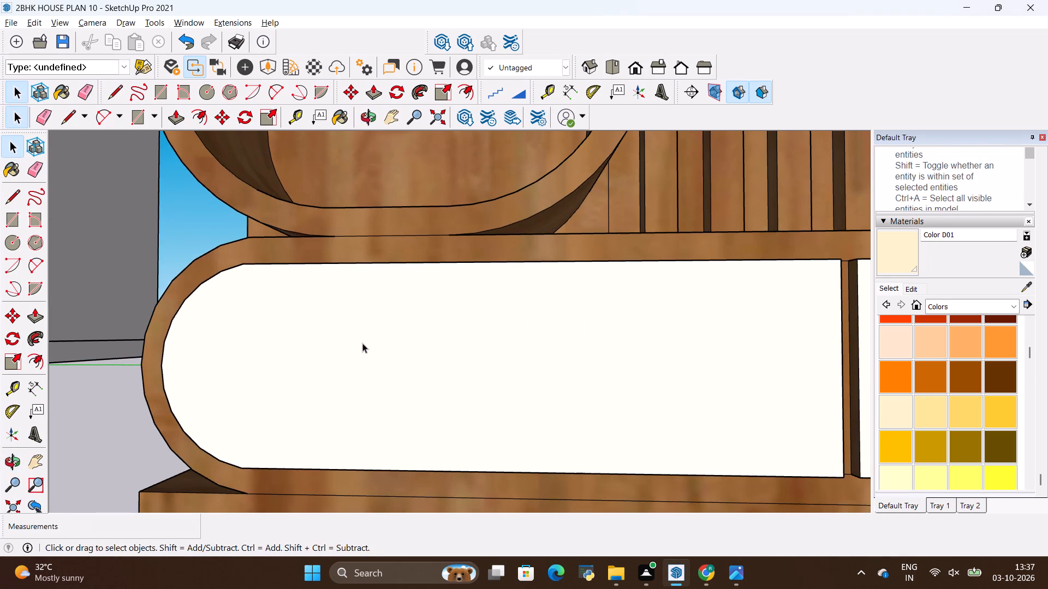
pyautogui.press('r')
pyautogui.click(365, 338)
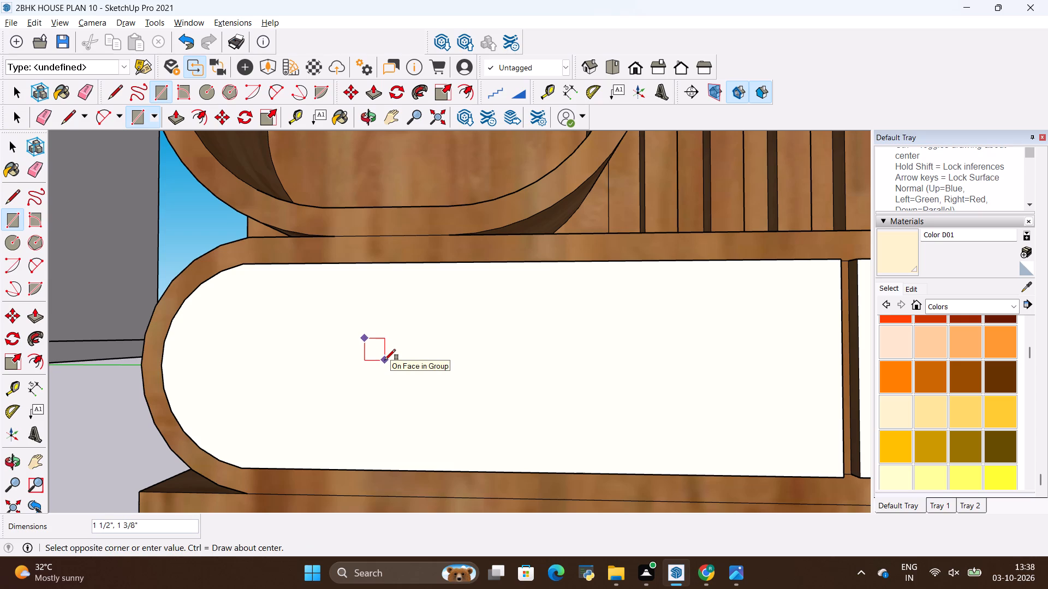
pyautogui.press('BackSpace')
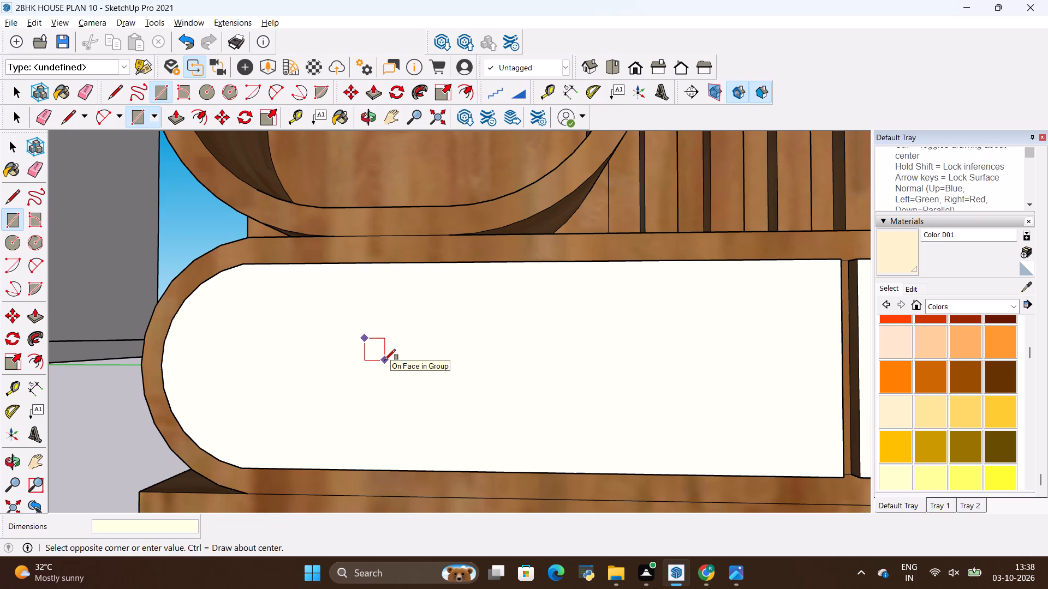
pyautogui.press('2')
pyautogui.write('",2"')
pyautogui.press('Return')
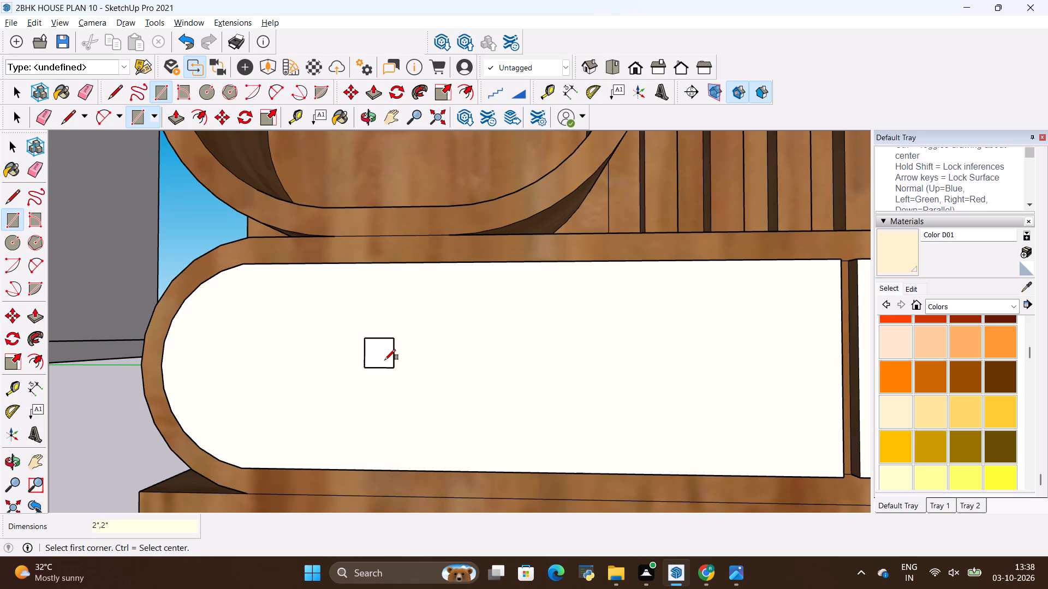
# Make the square's face and edges on the left drawer front a group.
pyautogui.press('space')
pyautogui.doubleClick(383, 357)
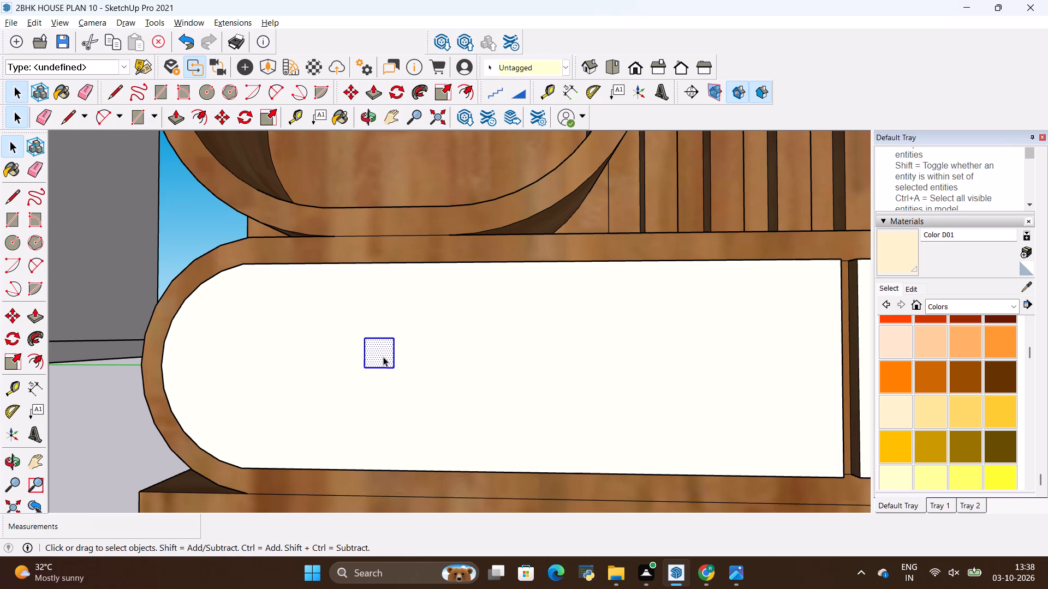
pyautogui.rightClick(383, 357)
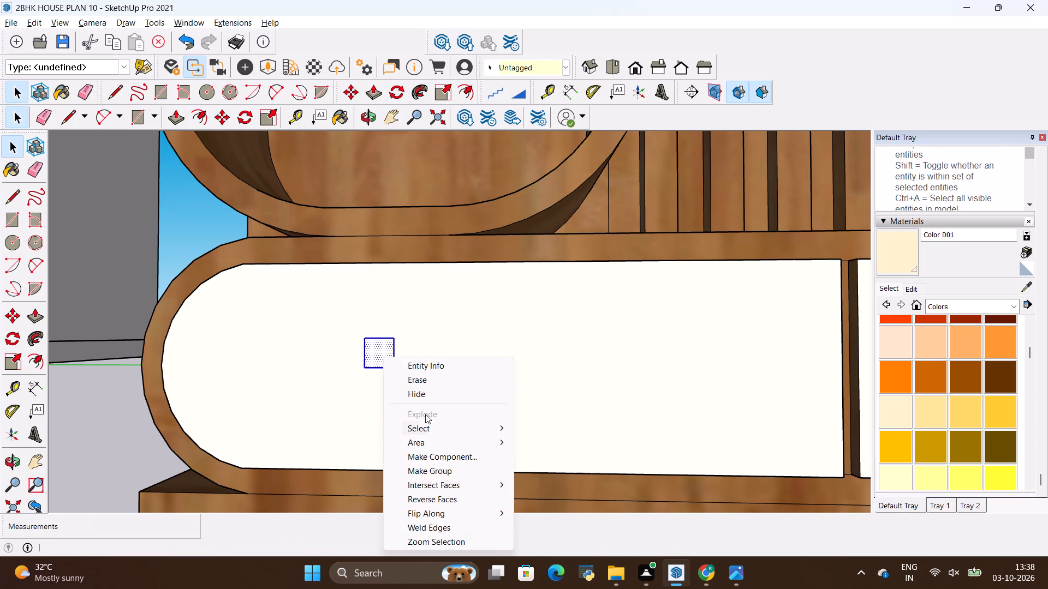
pyautogui.click(427, 467)
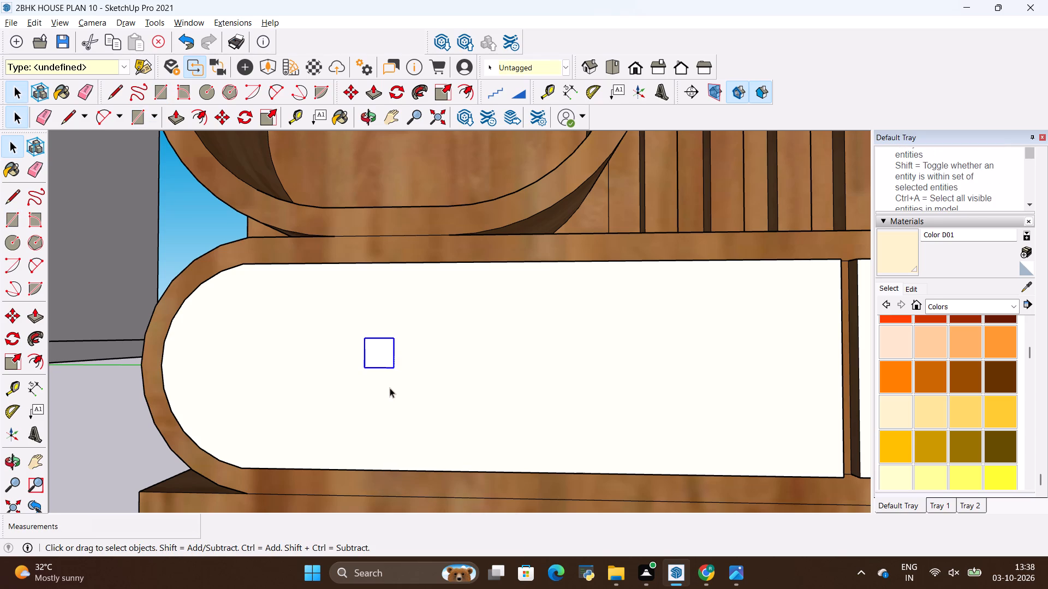
# Copy the square group horizontally along the left drawer front, about 9 13/16" towards the second drawer.
pyautogui.press('m')
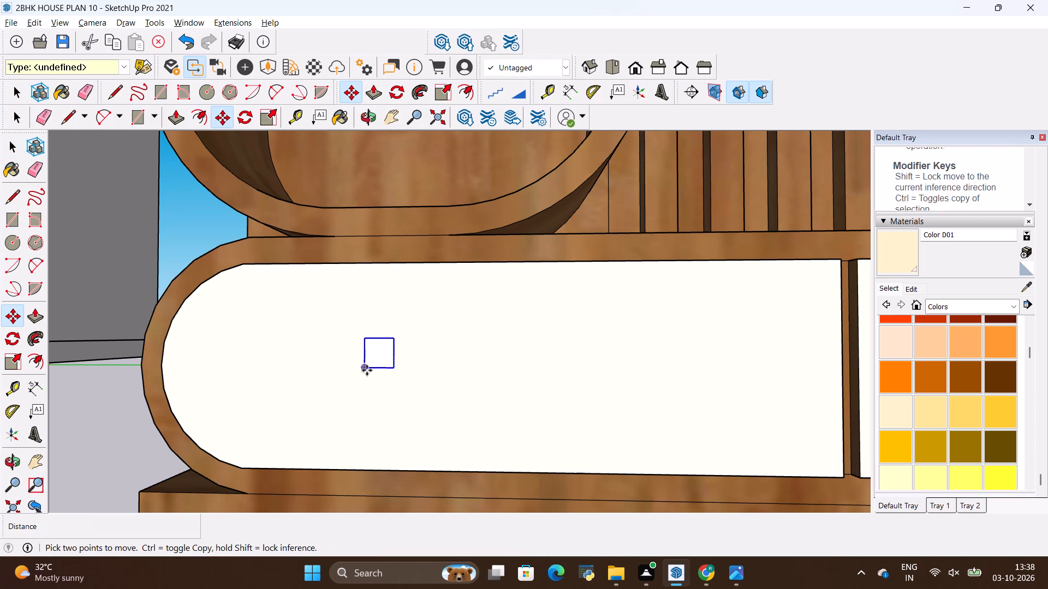
pyautogui.click(362, 366)
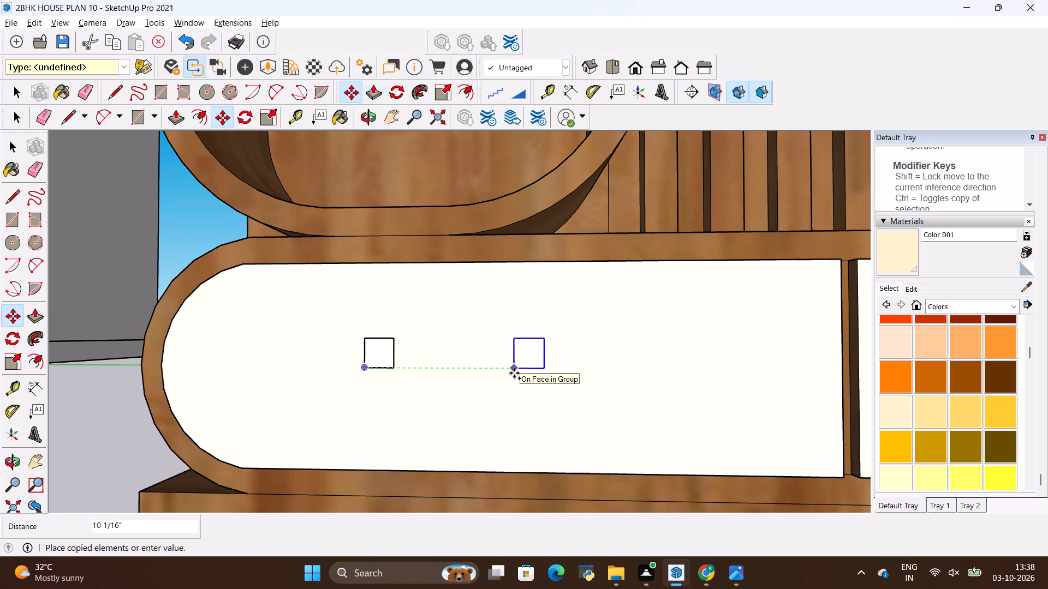
pyautogui.click(510, 373)
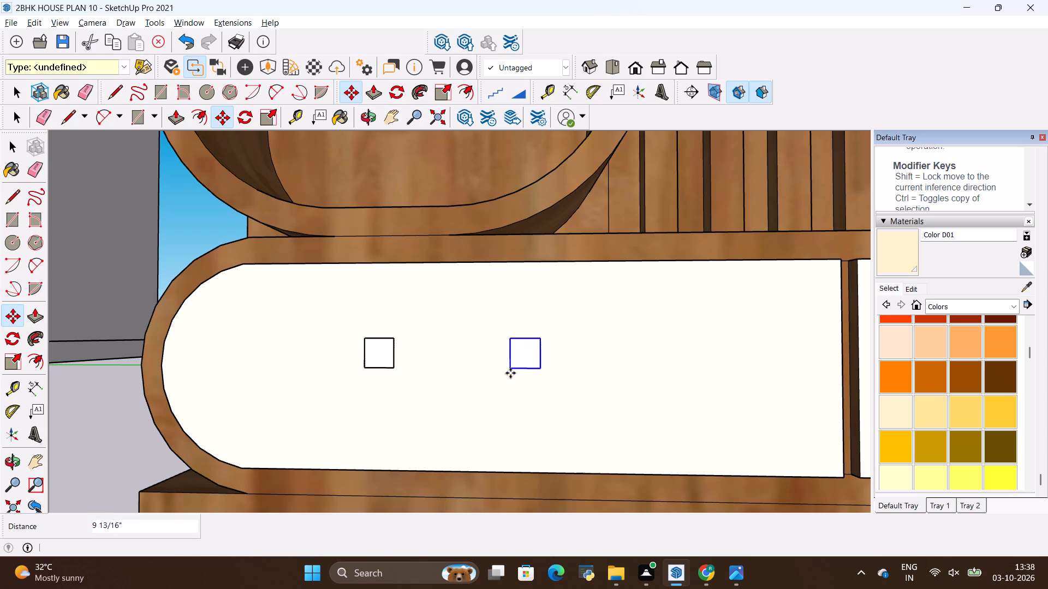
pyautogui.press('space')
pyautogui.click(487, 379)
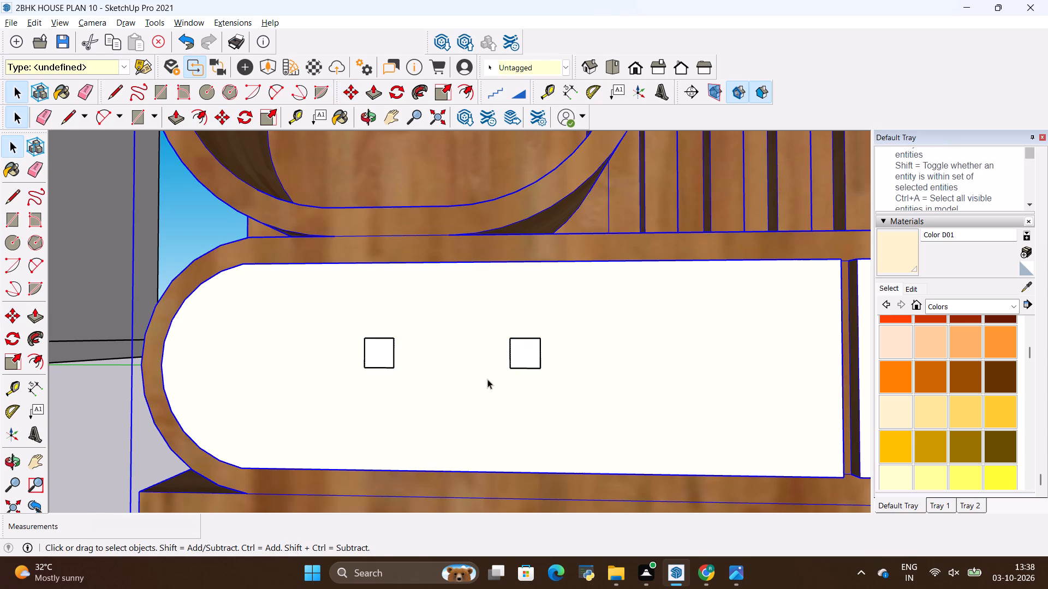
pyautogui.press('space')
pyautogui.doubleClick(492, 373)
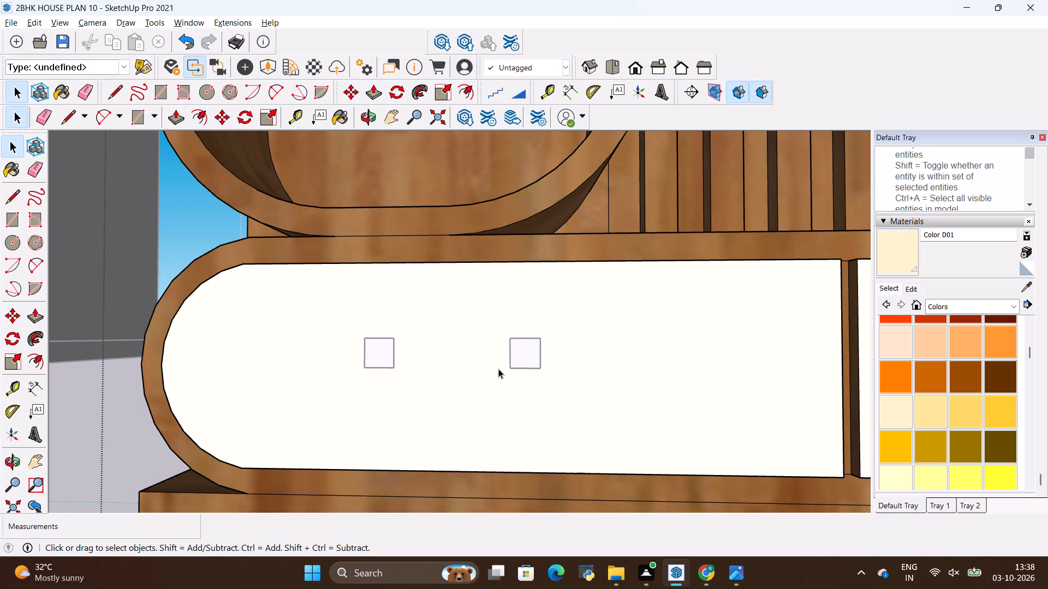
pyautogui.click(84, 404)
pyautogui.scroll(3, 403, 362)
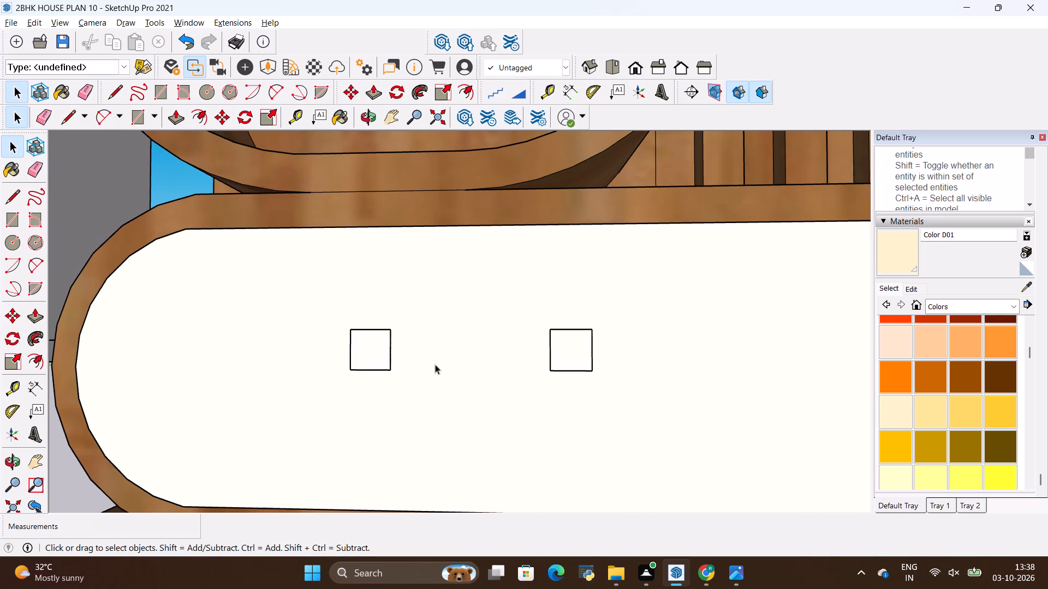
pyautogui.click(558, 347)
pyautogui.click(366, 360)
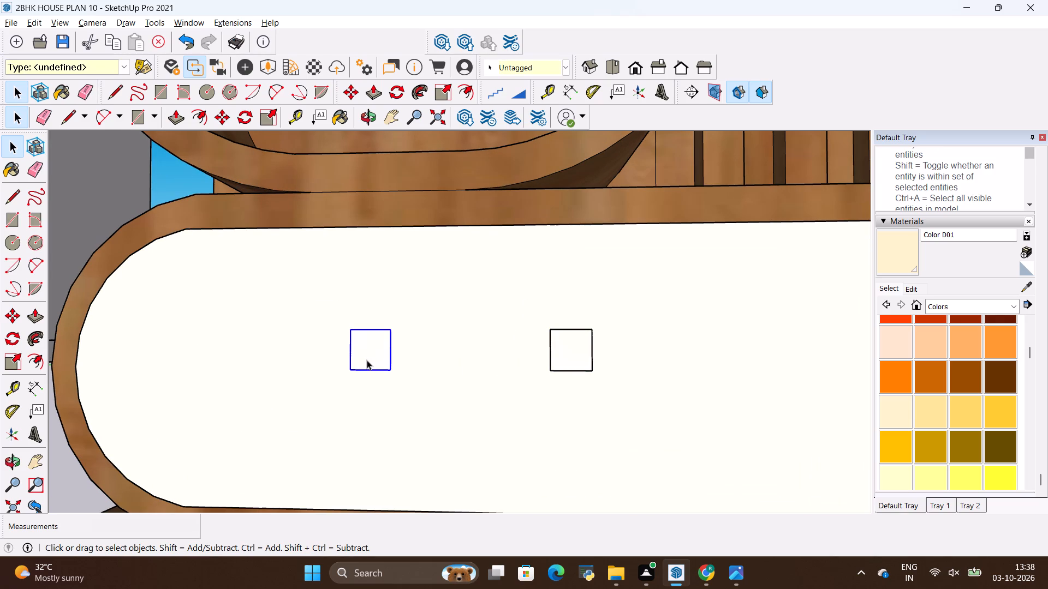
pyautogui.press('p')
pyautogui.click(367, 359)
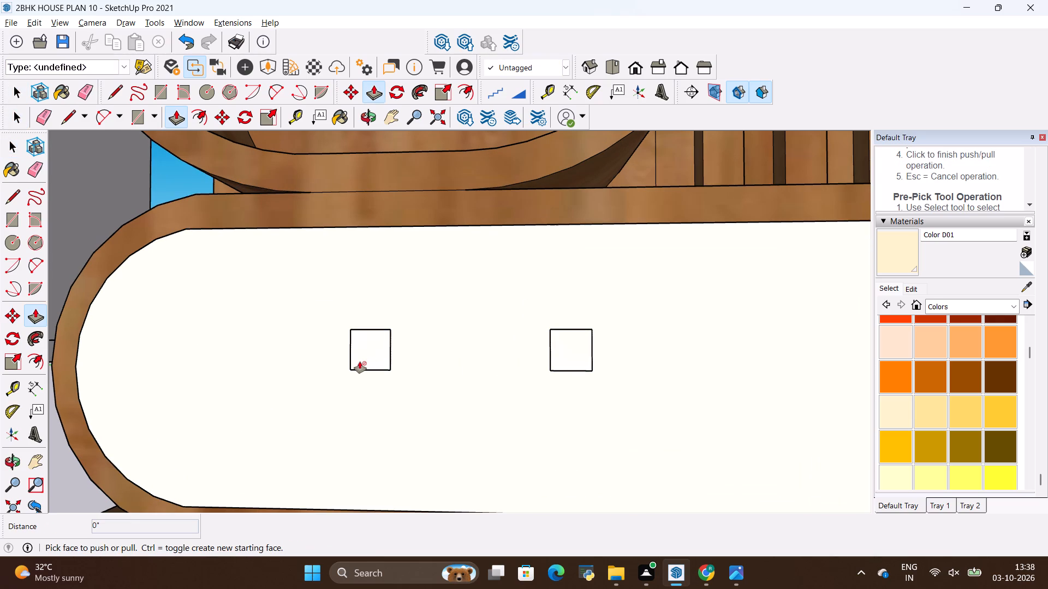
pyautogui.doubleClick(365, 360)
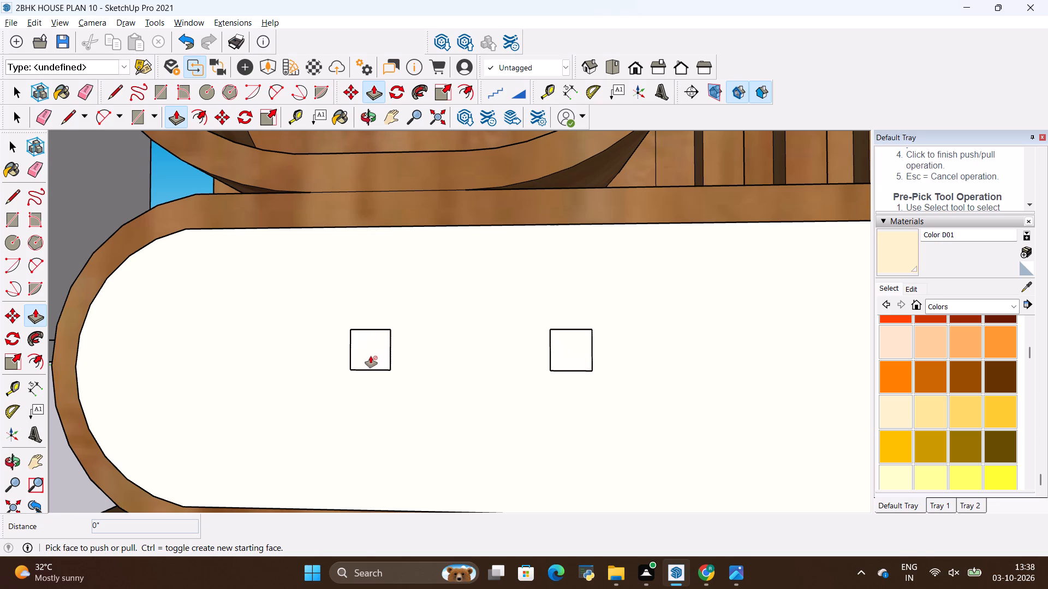
# Open the group of the first square on the left drawer front and extrude its face 4" outward.
pyautogui.press('space')
pyautogui.doubleClick(371, 356)
pyautogui.doubleClick(372, 356)
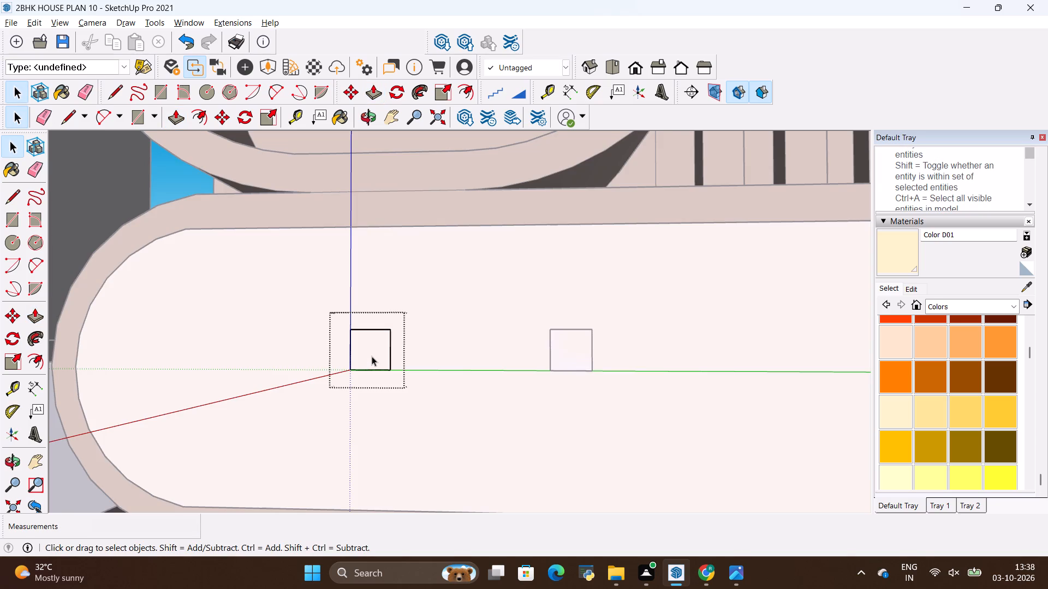
pyautogui.press('p')
pyautogui.click(372, 355)
pyautogui.moveTo(362, 360); pyautogui.dragTo(358, 410, button='middle')
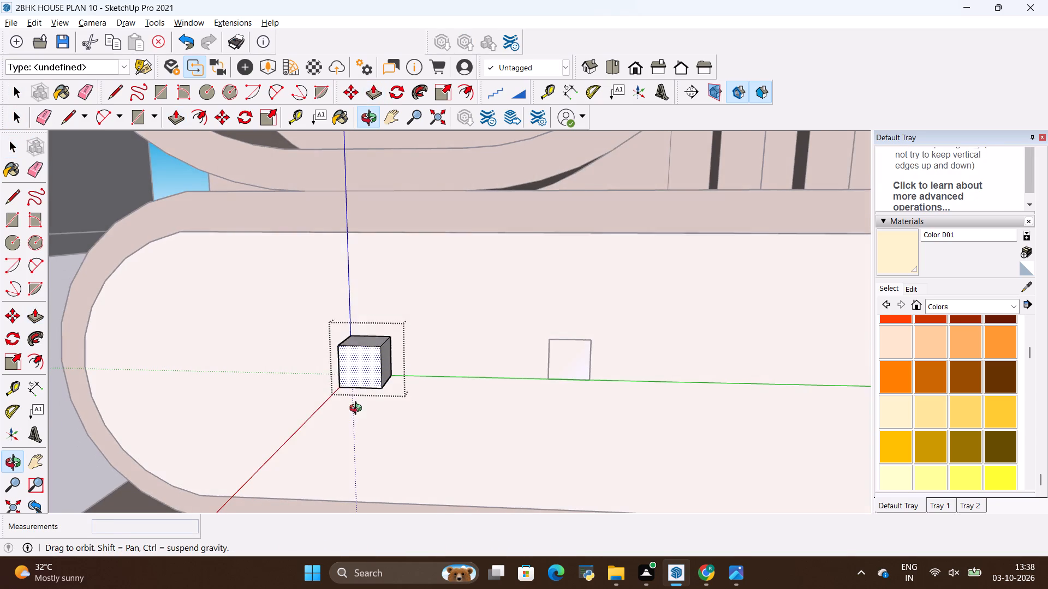
pyautogui.moveTo(358, 410); pyautogui.dragTo(358, 410, button='middle')
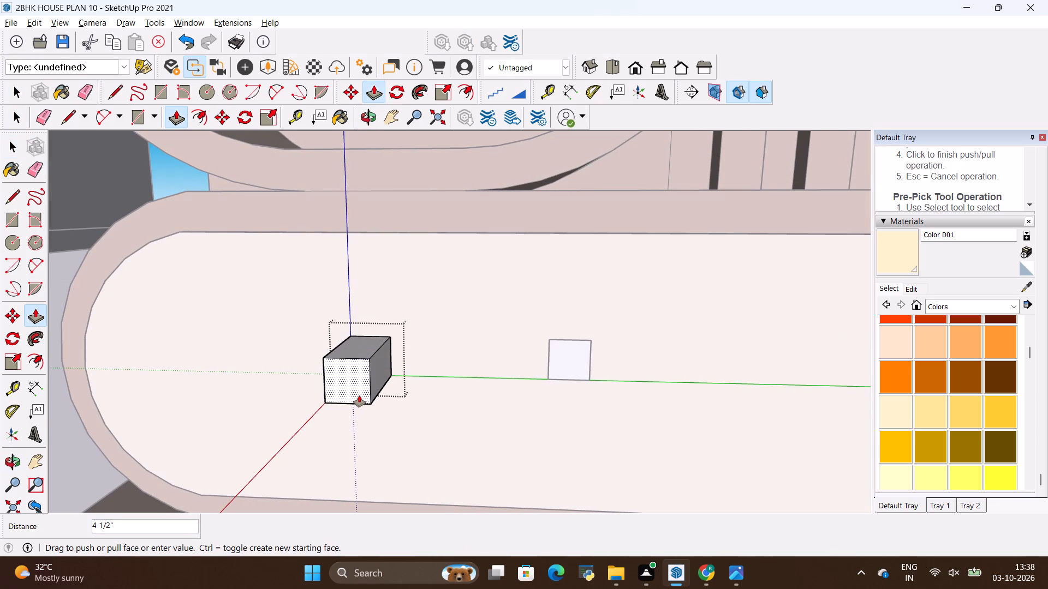
pyautogui.press('4')
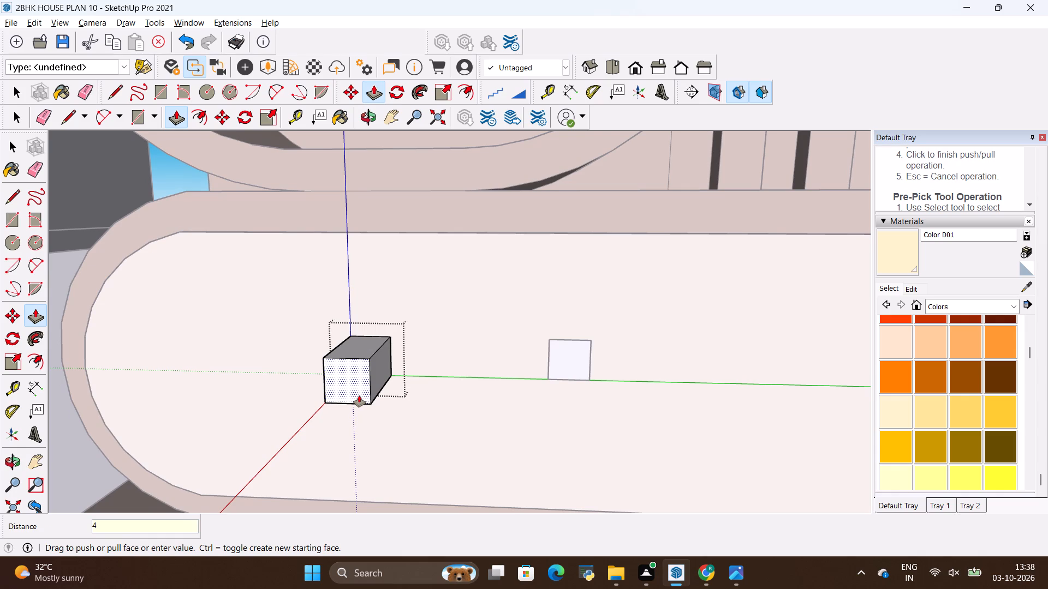
pyautogui.hotkey('shift', '"')
pyautogui.press('Return')
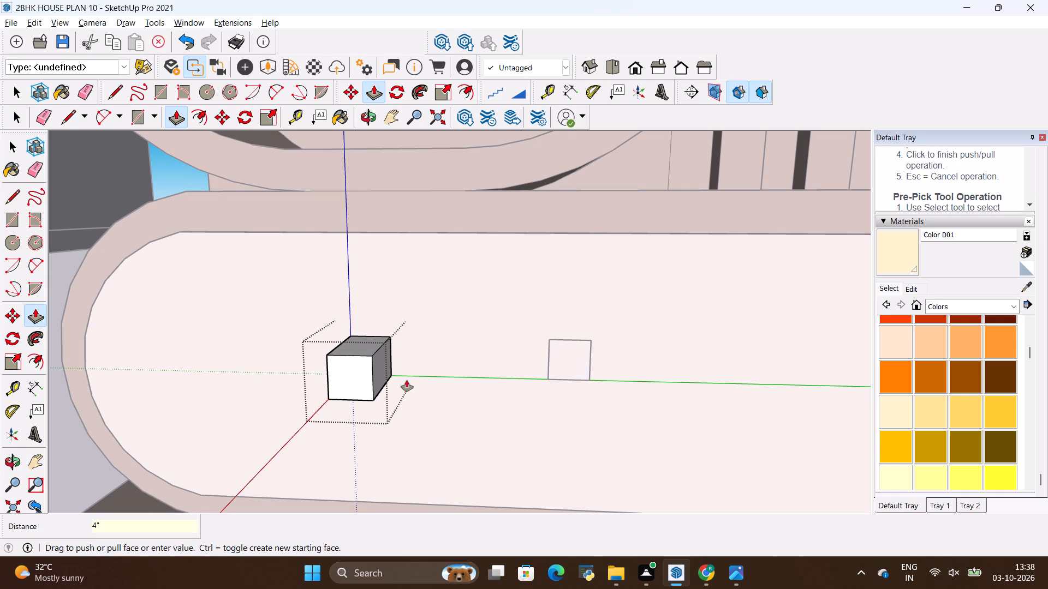
# Extrude the copied square on the left drawer front 4" outward inside its own group, and leave the group.
pyautogui.press('space')
pyautogui.doubleClick(575, 358)
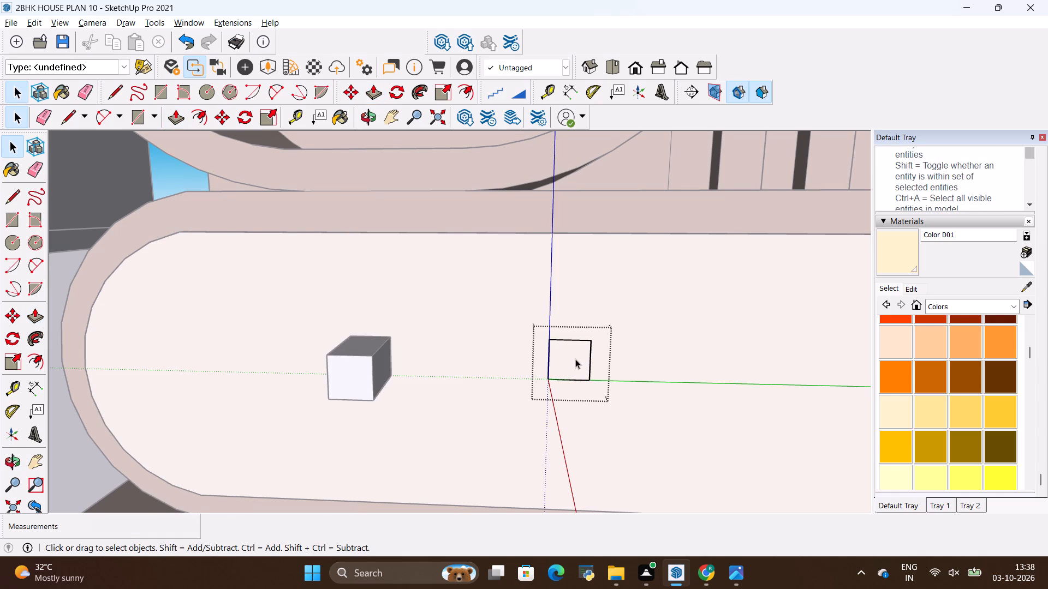
pyautogui.press('p')
pyautogui.click(575, 359)
pyautogui.press('BackSpace')
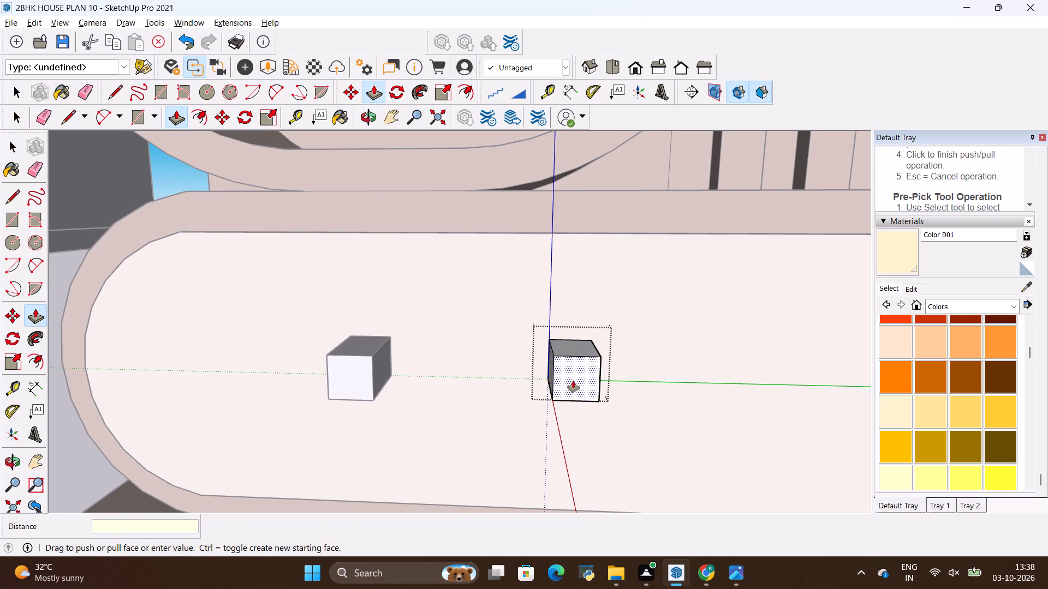
pyautogui.press('4')
pyautogui.hotkey('shift', '"')
pyautogui.press('Return')
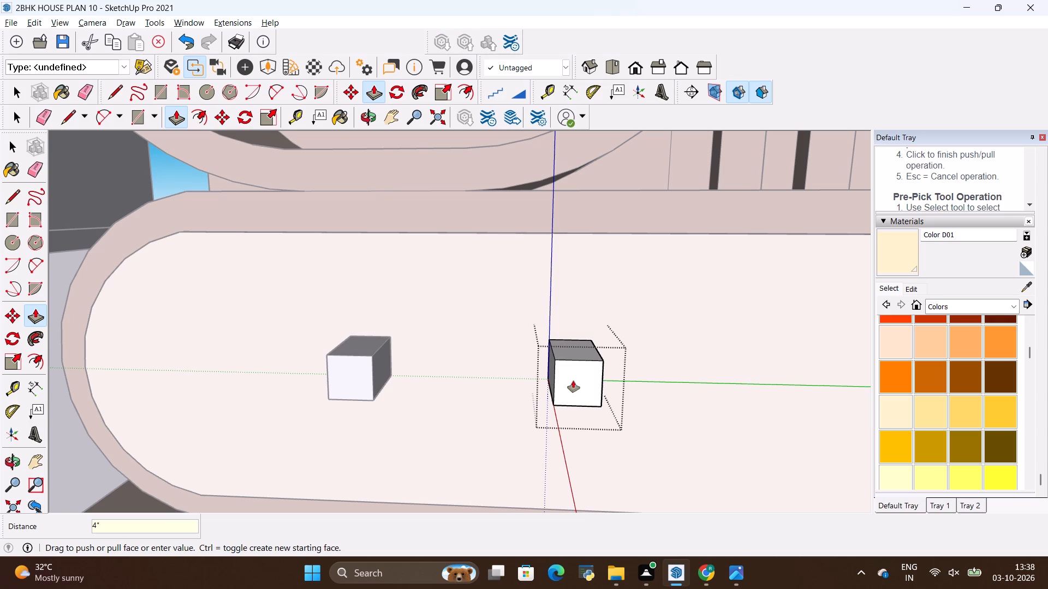
pyautogui.moveTo(510, 460); pyautogui.dragTo(377, 440, button='middle')
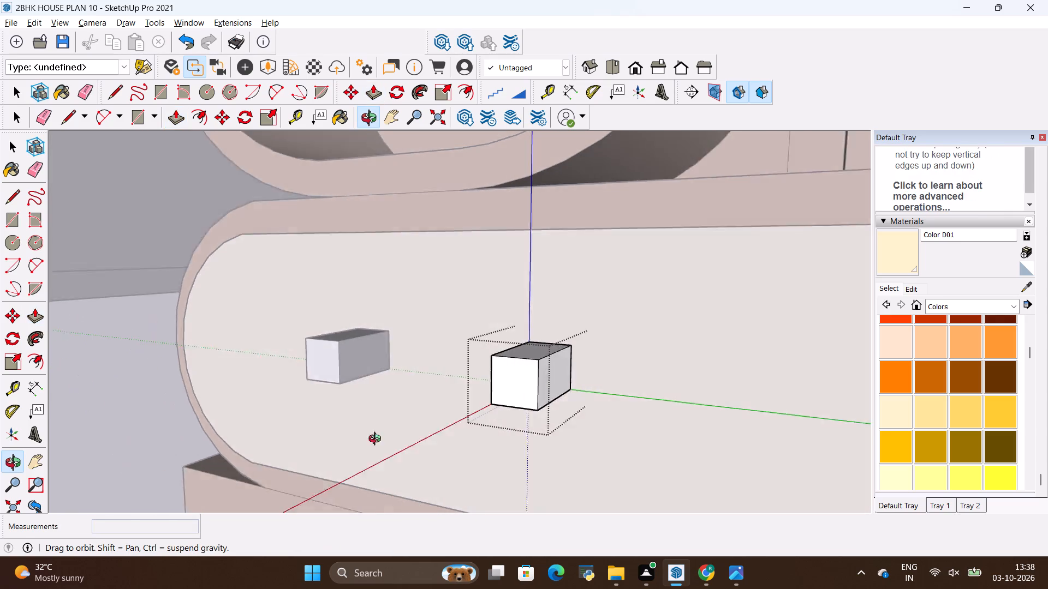
pyautogui.moveTo(377, 440); pyautogui.dragTo(367, 439, button='middle')
pyautogui.press('Escape')
pyautogui.press('space')
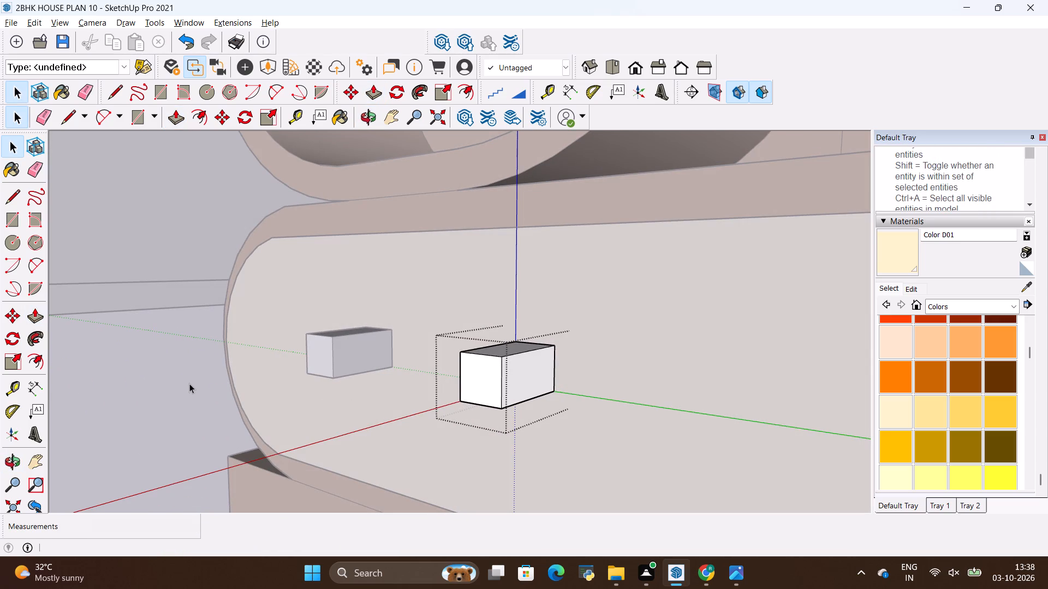
pyautogui.click(189, 383)
# Draw a 2" by 2" square at the front of the first block's inner side and extrude it 7 13/16" to the second block.
pyautogui.scroll(1, 348, 351)
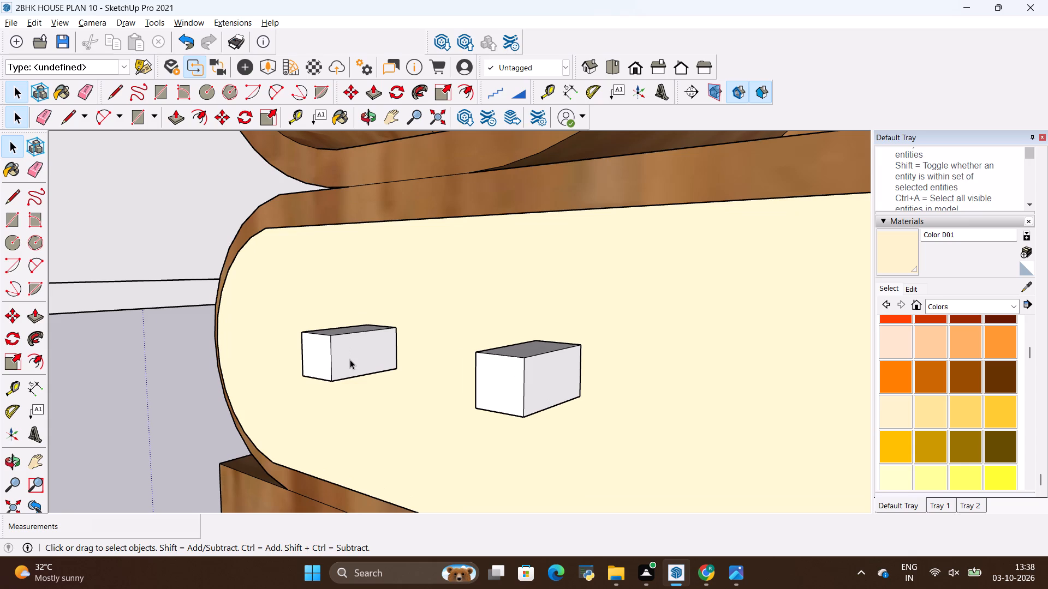
pyautogui.press('r')
pyautogui.click(331, 341)
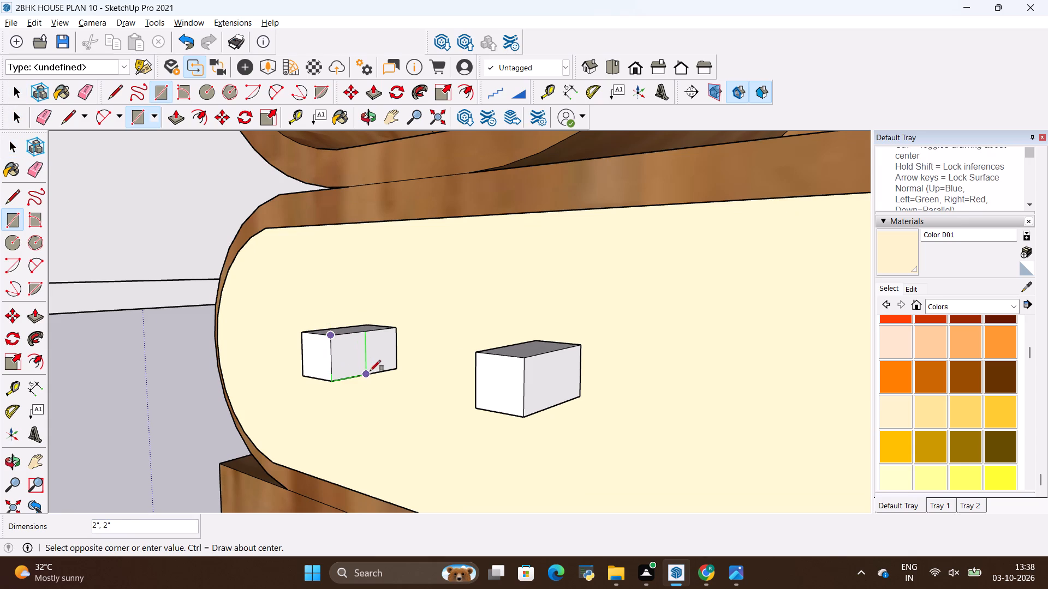
pyautogui.click(371, 372)
pyautogui.press('p')
pyautogui.click(349, 357)
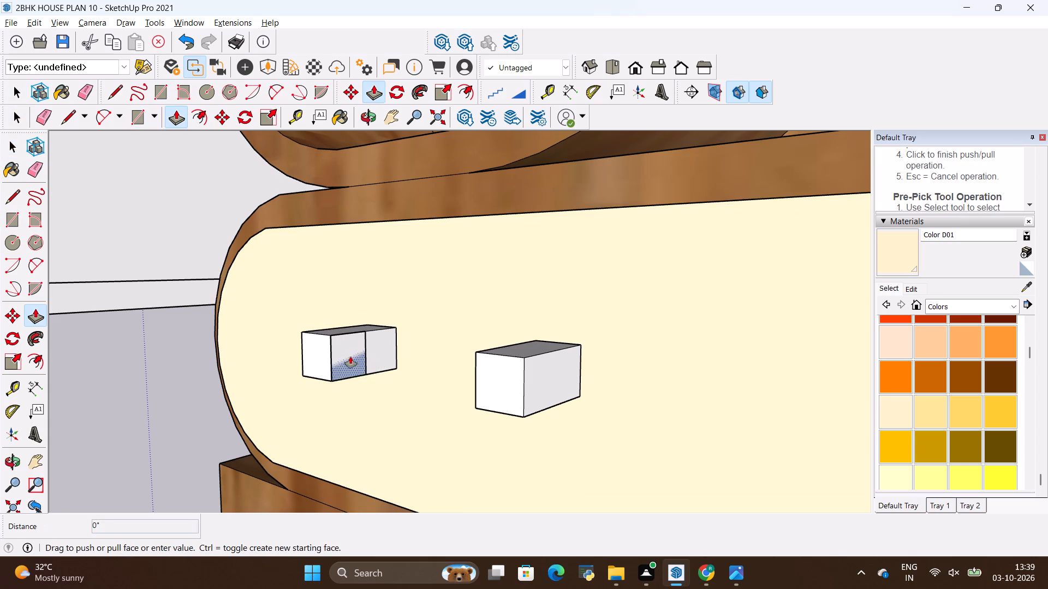
pyautogui.click(477, 348)
# Group the connecting bar and both end blocks together as one drawer handle.
pyautogui.scroll(-3, 394, 382)
pyautogui.moveTo(398, 383); pyautogui.dragTo(625, 418, button='middle')
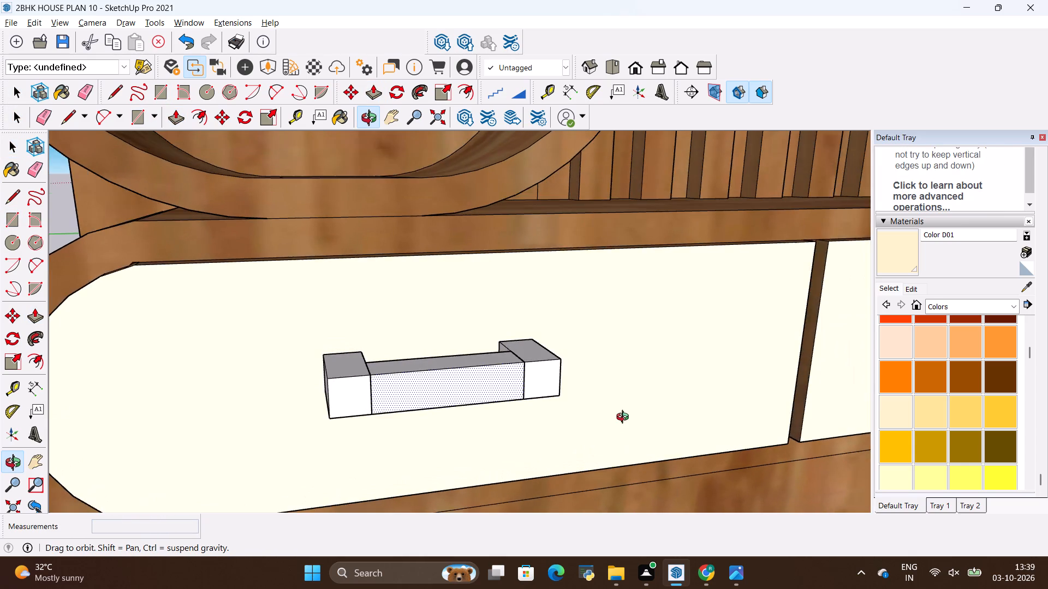
pyautogui.moveTo(625, 418); pyautogui.dragTo(542, 459, button='middle')
pyautogui.press('space')
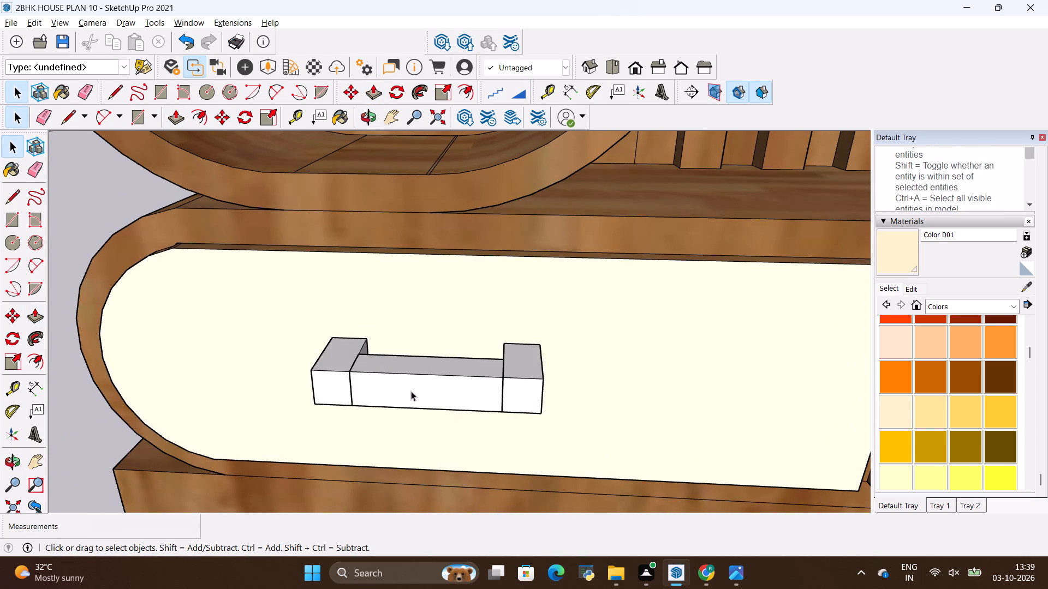
pyautogui.tripleClick(411, 391)
pyautogui.click(410, 390)
pyautogui.keyDown('ctrl'); pyautogui.click(347, 380); pyautogui.keyUp('ctrl')
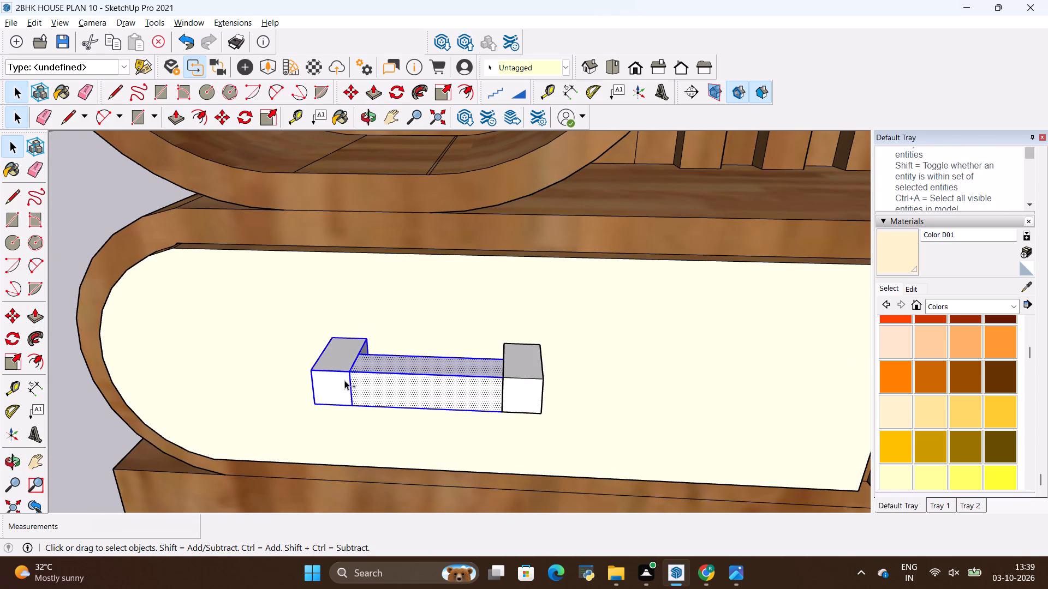
pyautogui.keyDown('ctrl'); pyautogui.click(523, 388); pyautogui.keyUp('ctrl')
pyautogui.rightClick(522, 388)
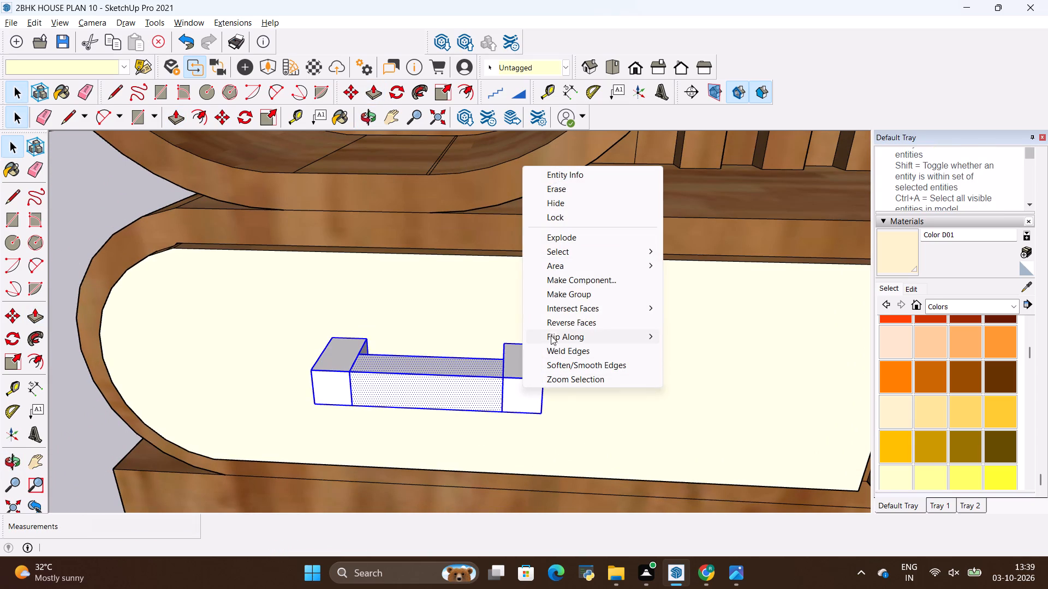
pyautogui.click(551, 298)
# Move the handle group horizontally along the left drawer front, about 3 11/16" towards the second drawer.
pyautogui.scroll(-4, 390, 462)
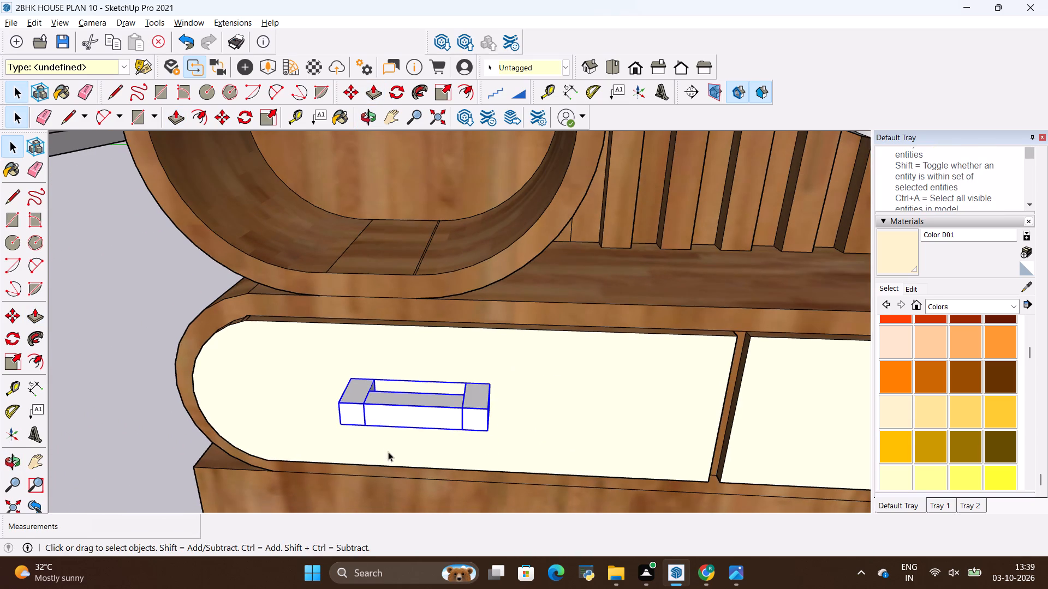
pyautogui.press('m')
pyautogui.scroll(2, 358, 385)
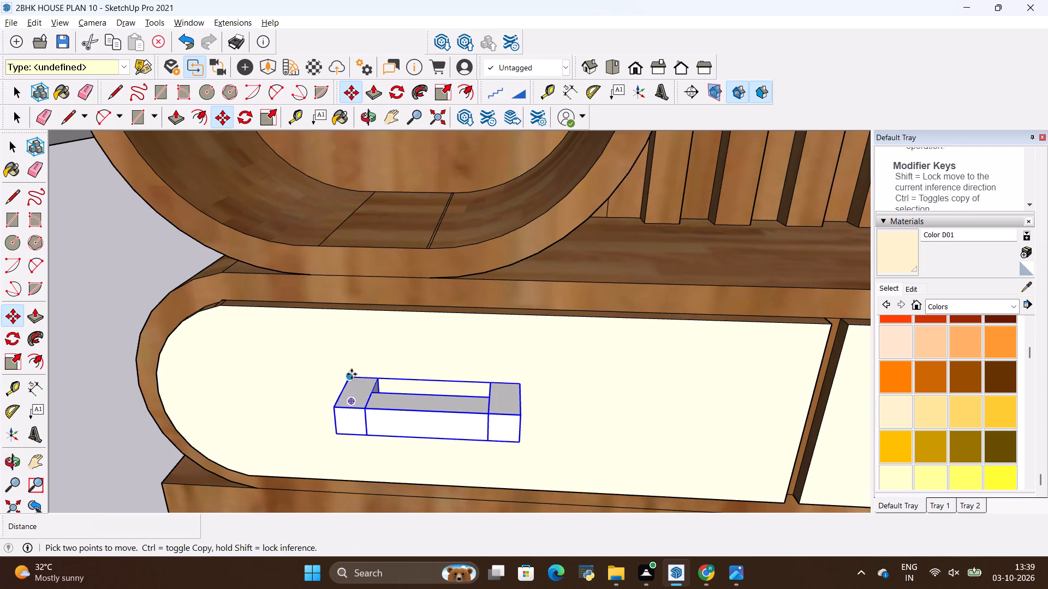
pyautogui.keyDown('ctrl'); pyautogui.click(351, 374); pyautogui.keyUp('ctrl')
pyautogui.press('Escape')
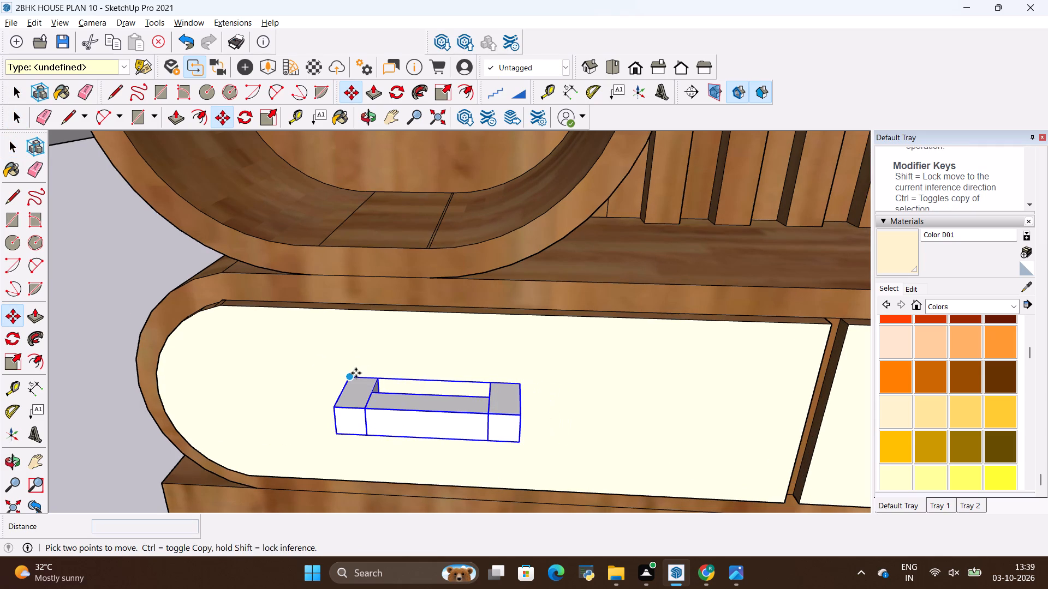
pyautogui.click(352, 374)
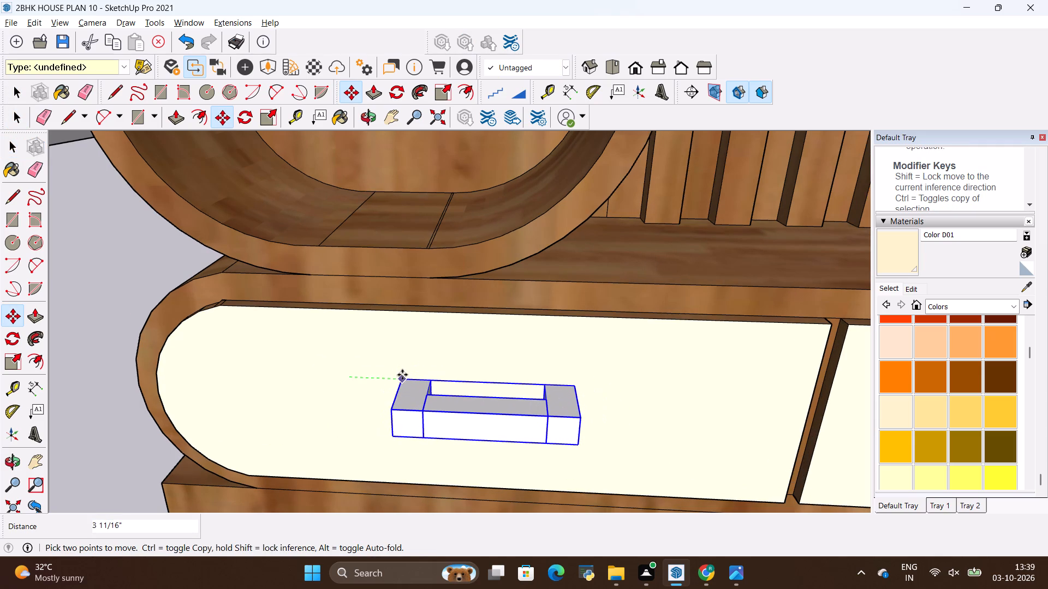
pyautogui.click(402, 375)
# Copy the handle horizontally from the left drawer onto the second drawer front, about 3' 3 15/16" along the console.
pyautogui.scroll(-11, 415, 370)
pyautogui.moveTo(445, 412); pyautogui.dragTo(456, 318, button='middle')
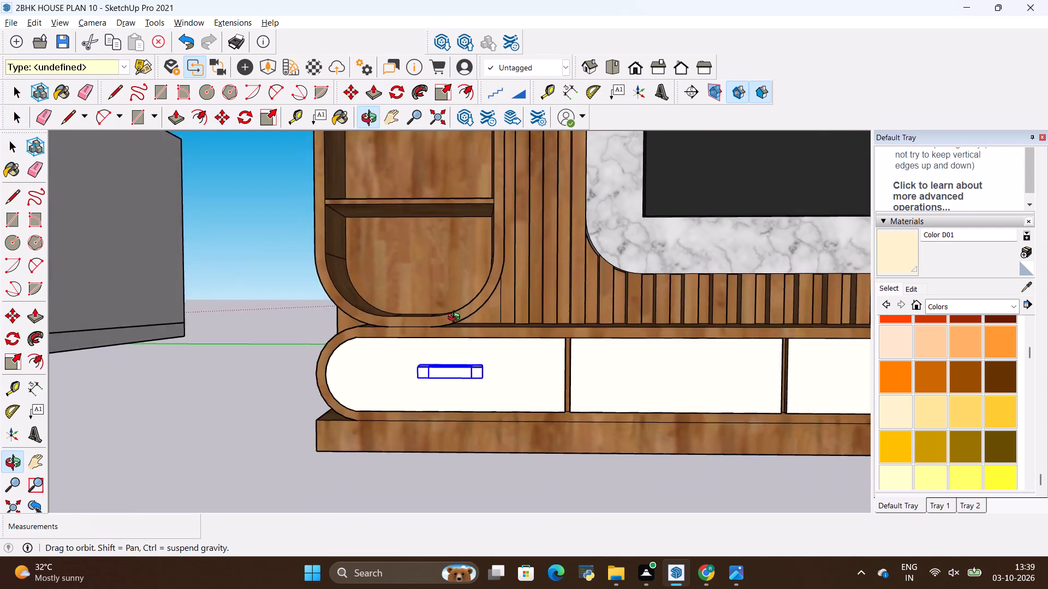
pyautogui.moveTo(456, 318); pyautogui.dragTo(445, 285, button='middle')
pyautogui.moveTo(443, 278); pyautogui.dragTo(437, 345, button='middle')
pyautogui.scroll(10, 431, 362)
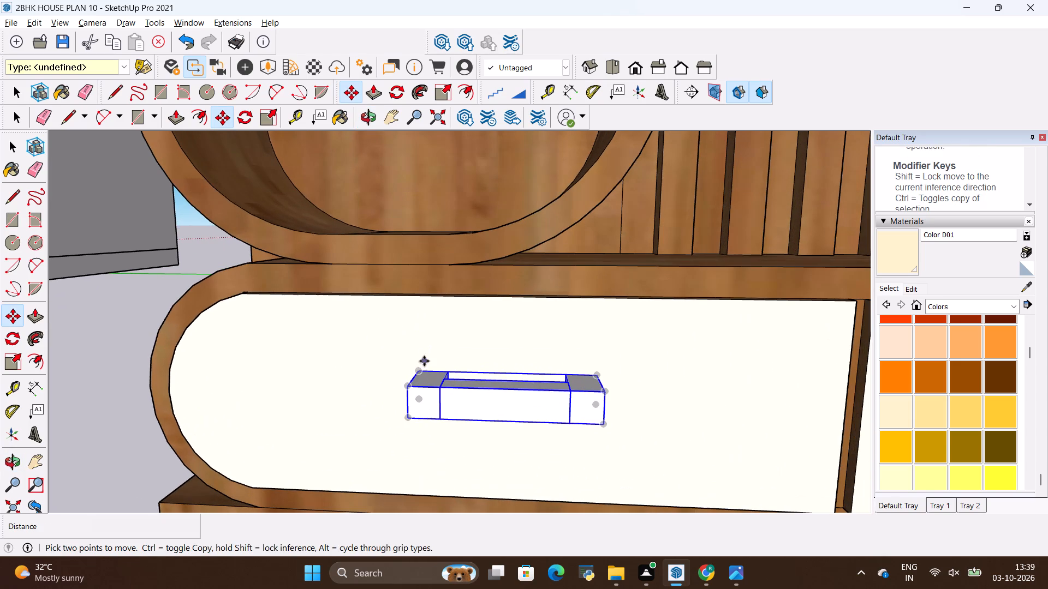
pyautogui.keyDown('ctrl'); pyautogui.moveTo(422, 368); pyautogui.dragTo(440, 374); pyautogui.keyUp('ctrl')
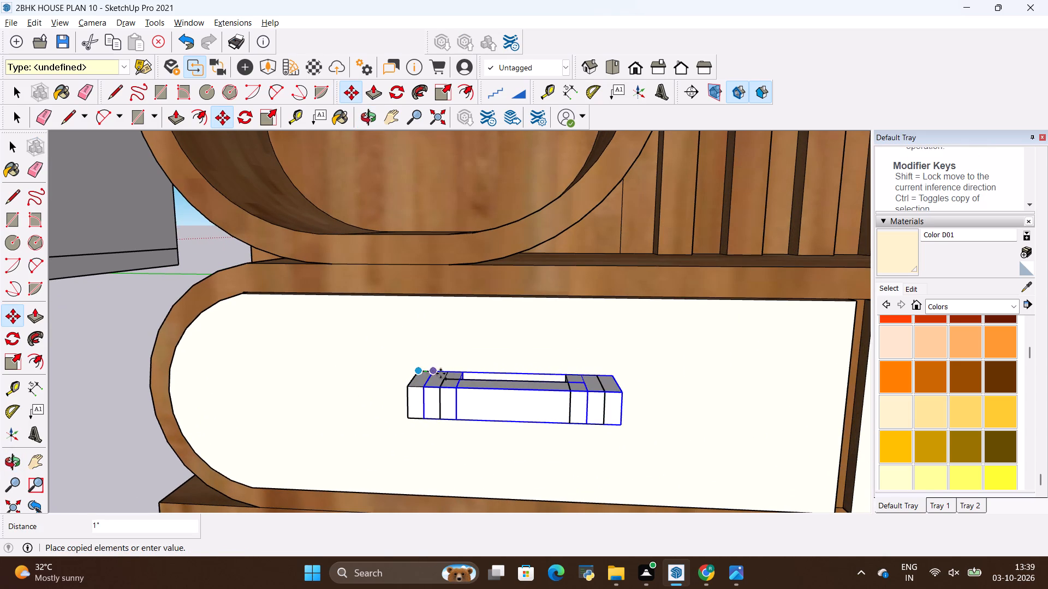
pyautogui.keyDown('ctrl'); pyautogui.moveTo(440, 374); pyautogui.dragTo(443, 374); pyautogui.keyUp('ctrl')
pyautogui.scroll(3, 446, 383)
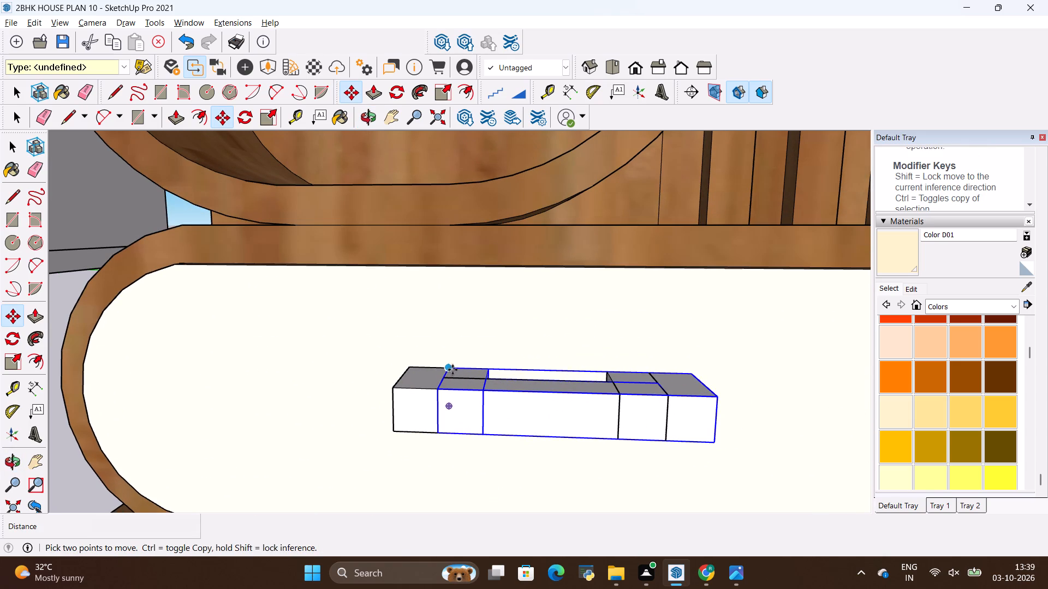
pyautogui.moveTo(454, 367); pyautogui.dragTo(409, 386)
pyautogui.scroll(-17, 295, 420)
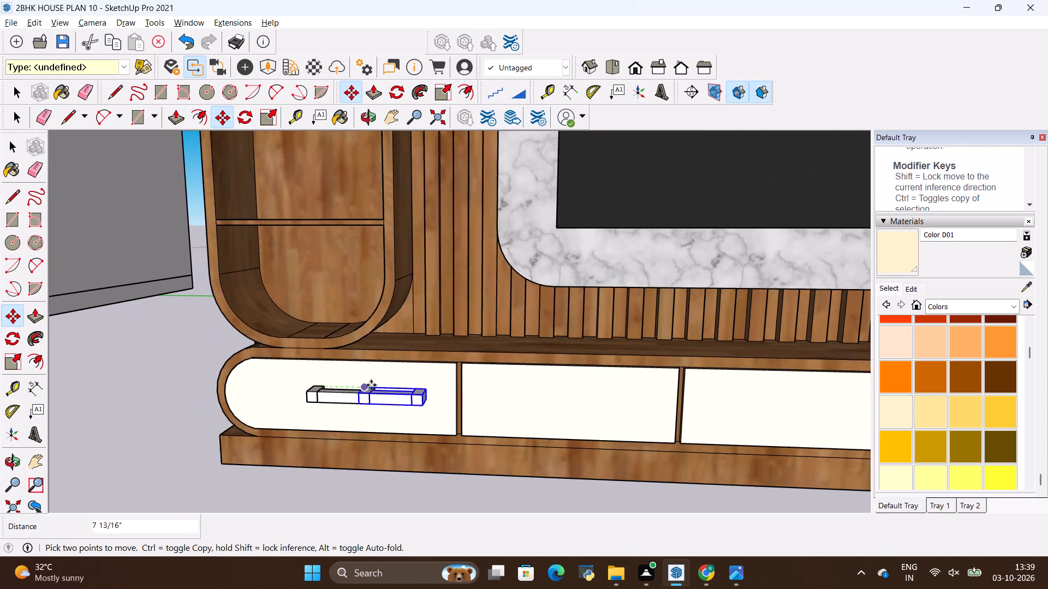
pyautogui.scroll(-5, 371, 385)
pyautogui.scroll(7, 462, 390)
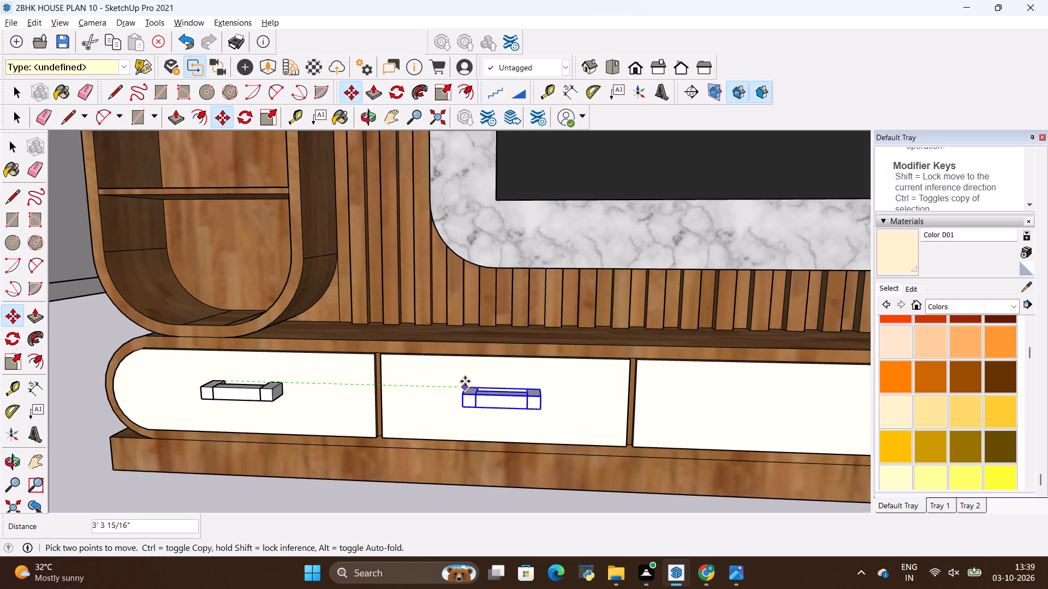
pyautogui.click(465, 381)
pyautogui.scroll(4, 494, 392)
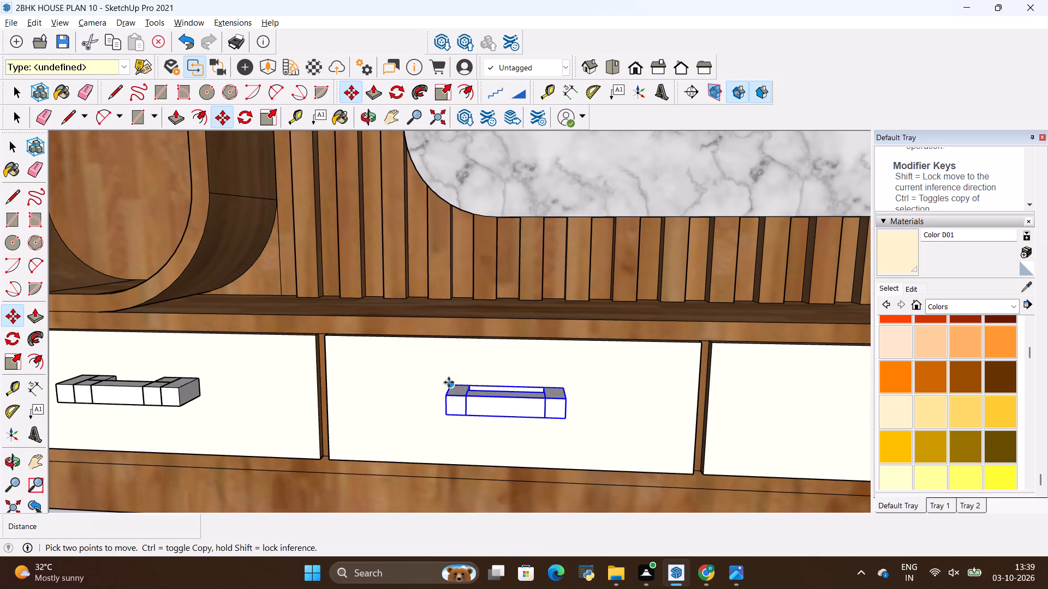
# Copy the second drawer's handle horizontally along the console onto the third drawer front.
pyautogui.click(452, 383)
pyautogui.scroll(-5, 411, 410)
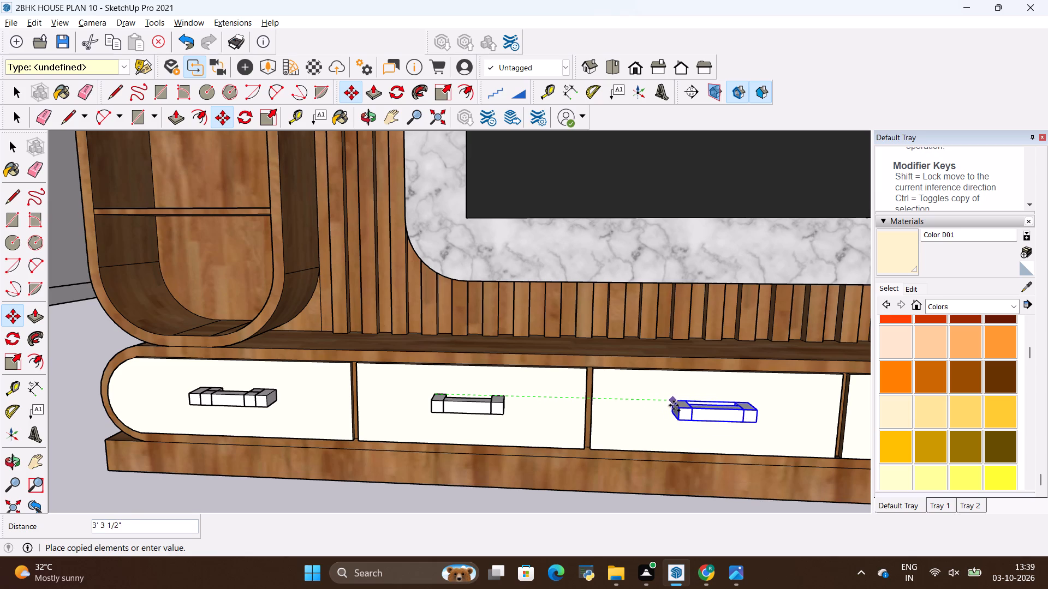
pyautogui.click(683, 406)
# Copy the third drawer's handle horizontally about 3' 7 5/16" along the console onto the fourth drawer front.
pyautogui.scroll(4, 646, 438)
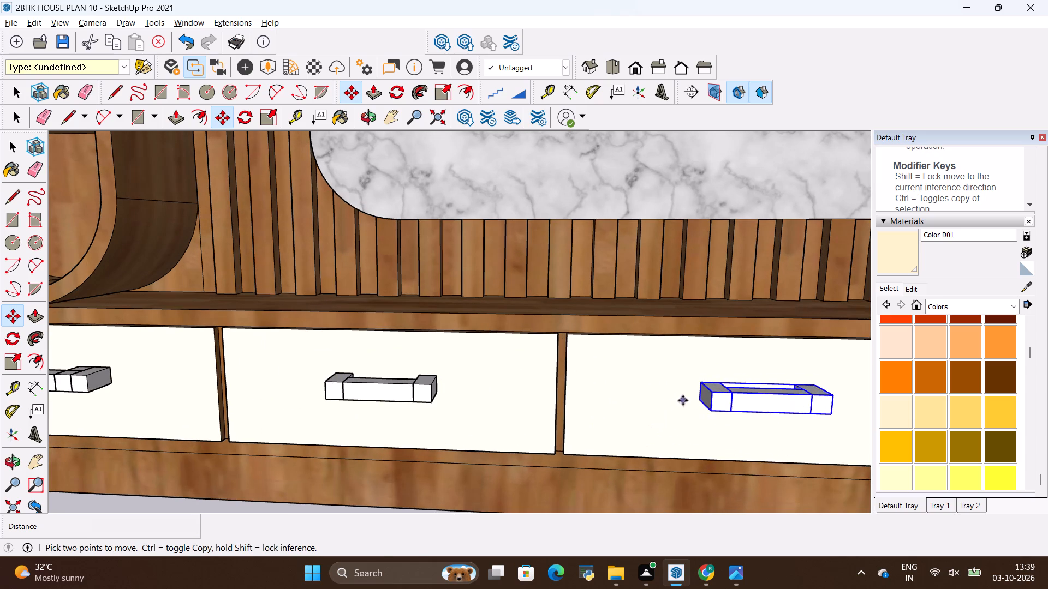
pyautogui.keyDown('ctrl'); pyautogui.click(702, 384); pyautogui.keyUp('ctrl')
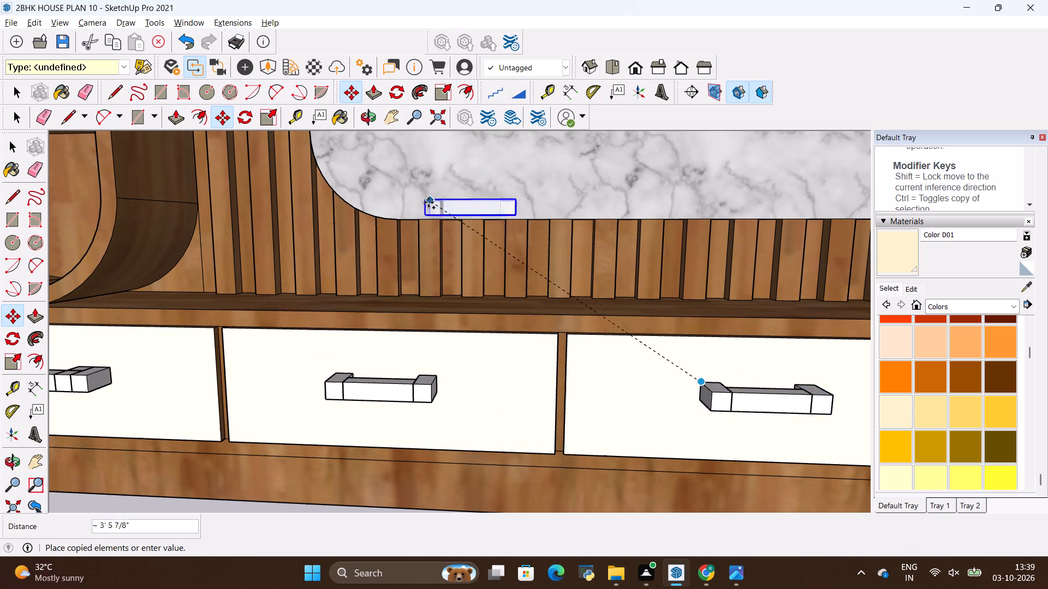
pyautogui.scroll(-5, 428, 206)
pyautogui.scroll(-4, 416, 277)
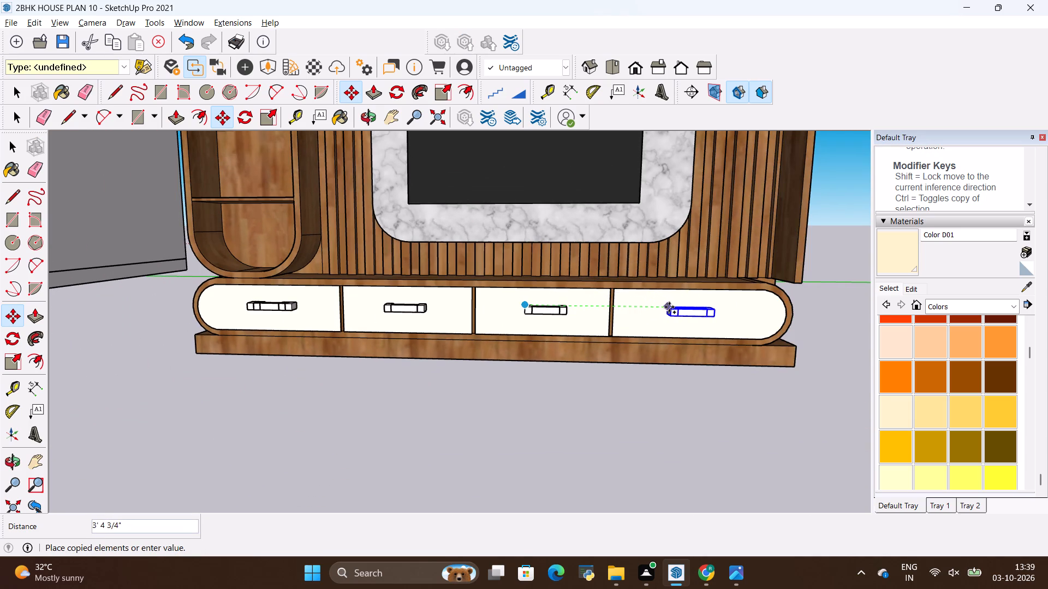
pyautogui.click(677, 309)
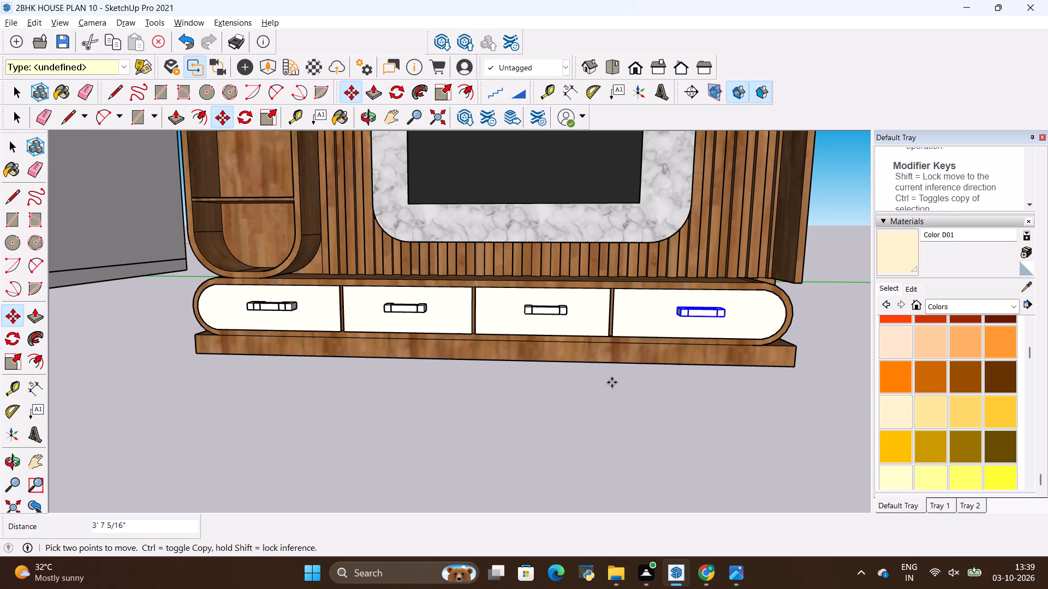
pyautogui.press('space')
pyautogui.click(611, 386)
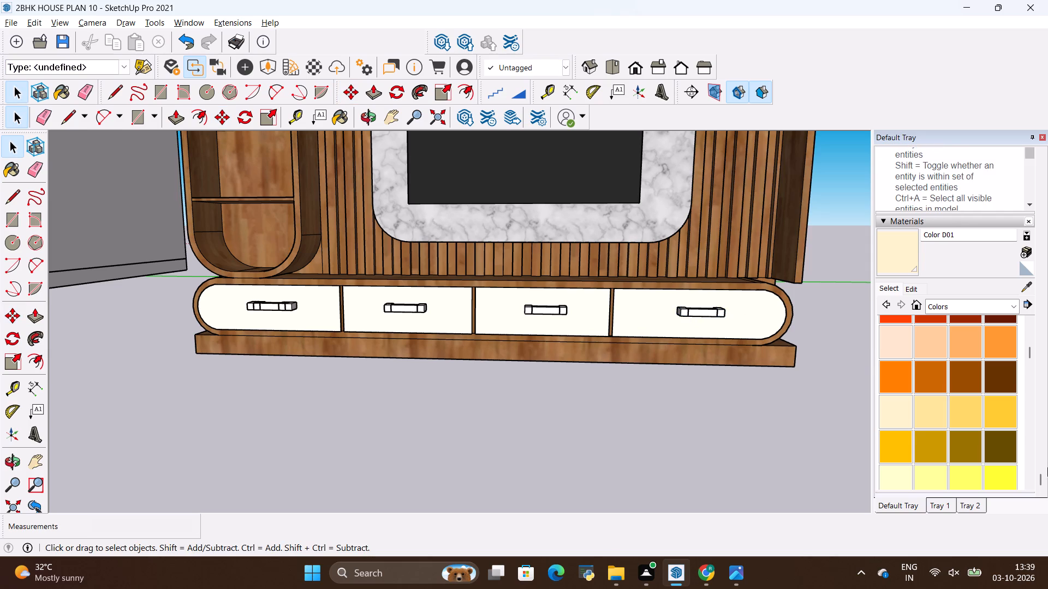
# Apply the Metal Corrugated Shiny material from the Metal collection to the fourth and third drawer handles.
pyautogui.scroll(2, 1045, 460)
pyautogui.click(961, 438)
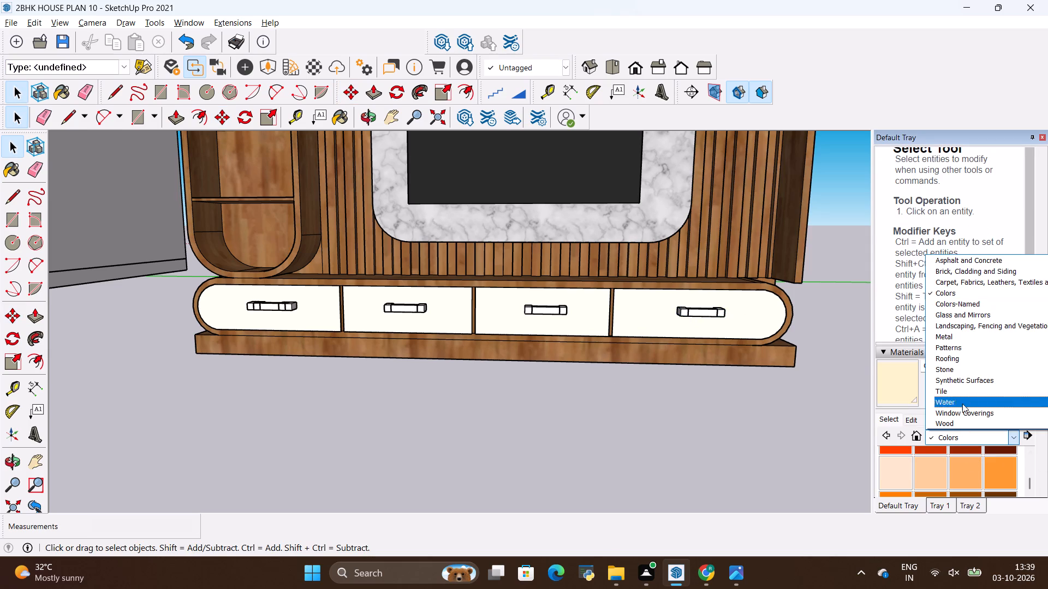
pyautogui.click(962, 340)
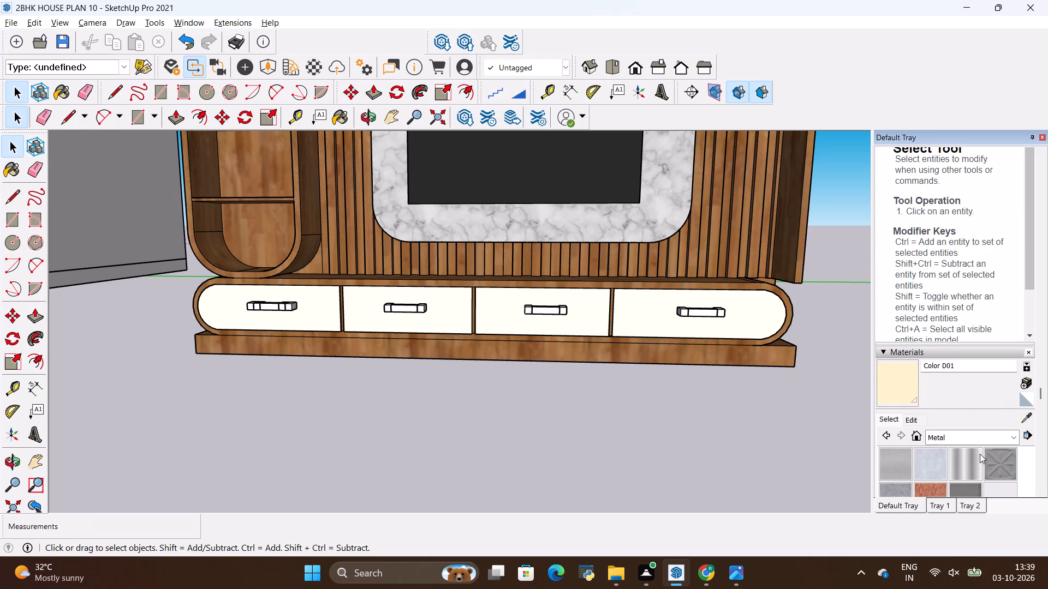
pyautogui.scroll(-2, 975, 417)
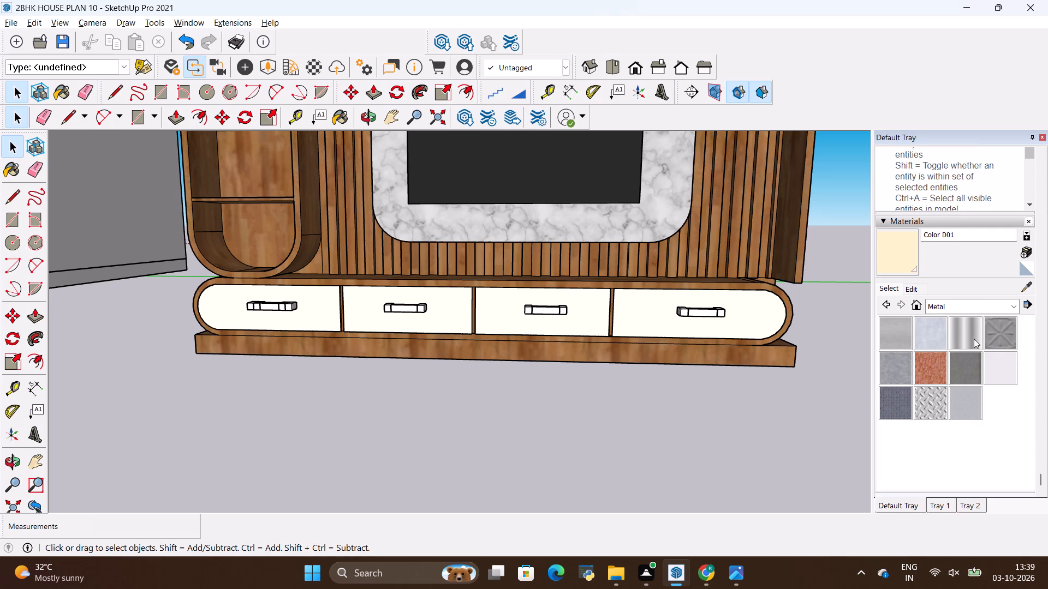
pyautogui.click(970, 335)
pyautogui.scroll(8, 747, 316)
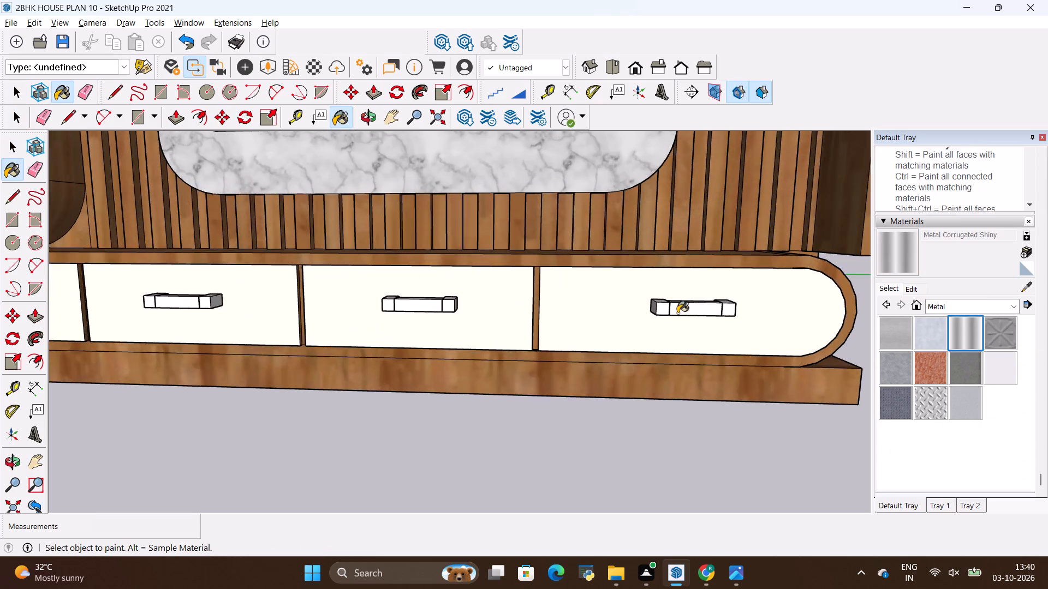
pyautogui.scroll(6, 677, 313)
pyautogui.click(707, 310)
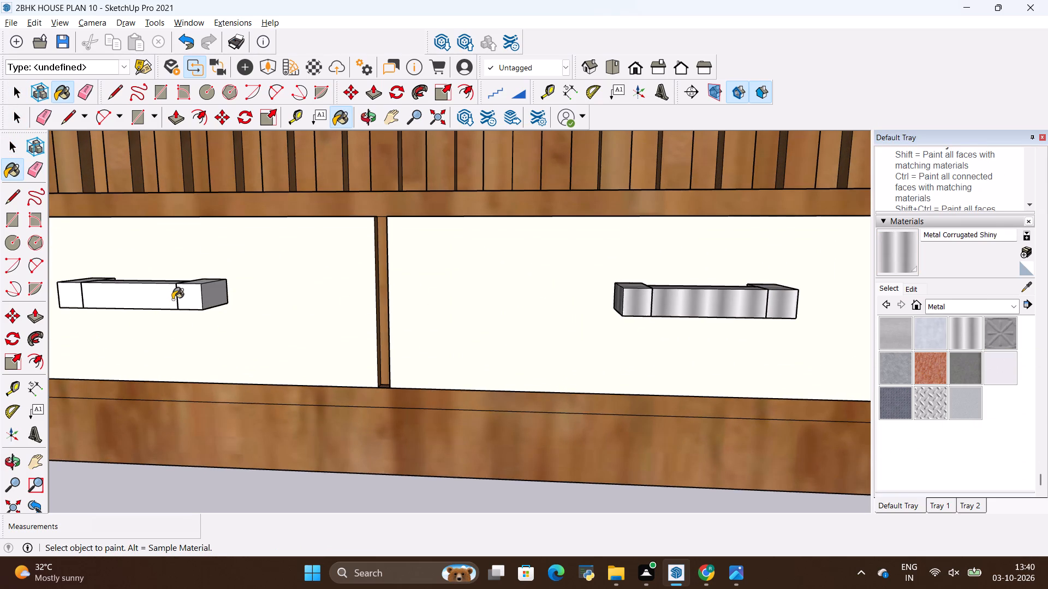
pyautogui.click(172, 299)
# Apply Metal Corrugated Shiny to the handles on the second drawer and the leftmost drawer.
pyautogui.scroll(-5, 746, 370)
pyautogui.moveTo(702, 317); pyautogui.dragTo(842, 360, button='middle')
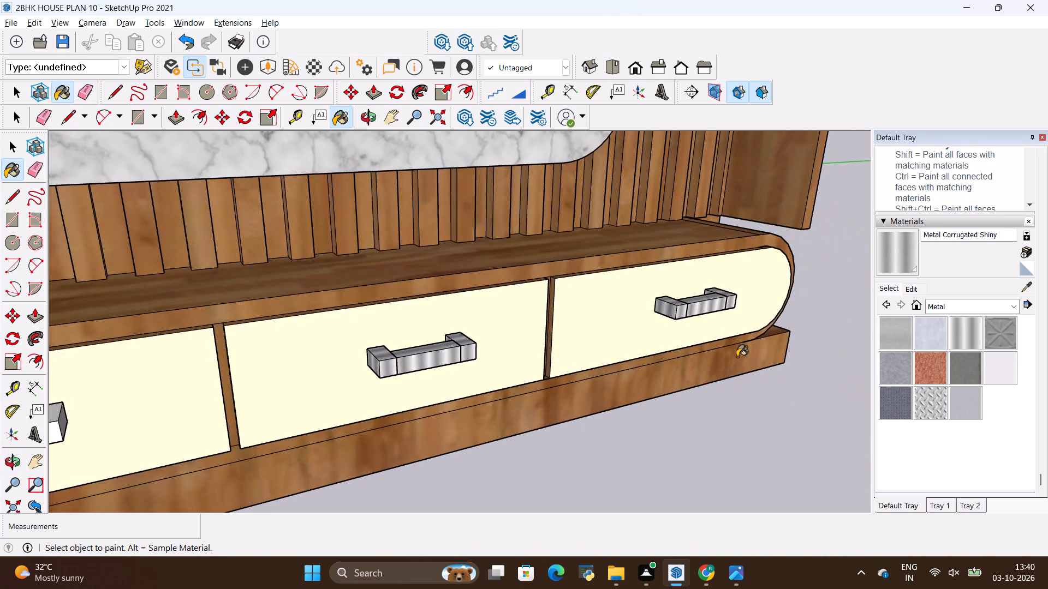
pyautogui.scroll(-8, 735, 356)
pyautogui.scroll(10, 562, 386)
pyautogui.click(453, 376)
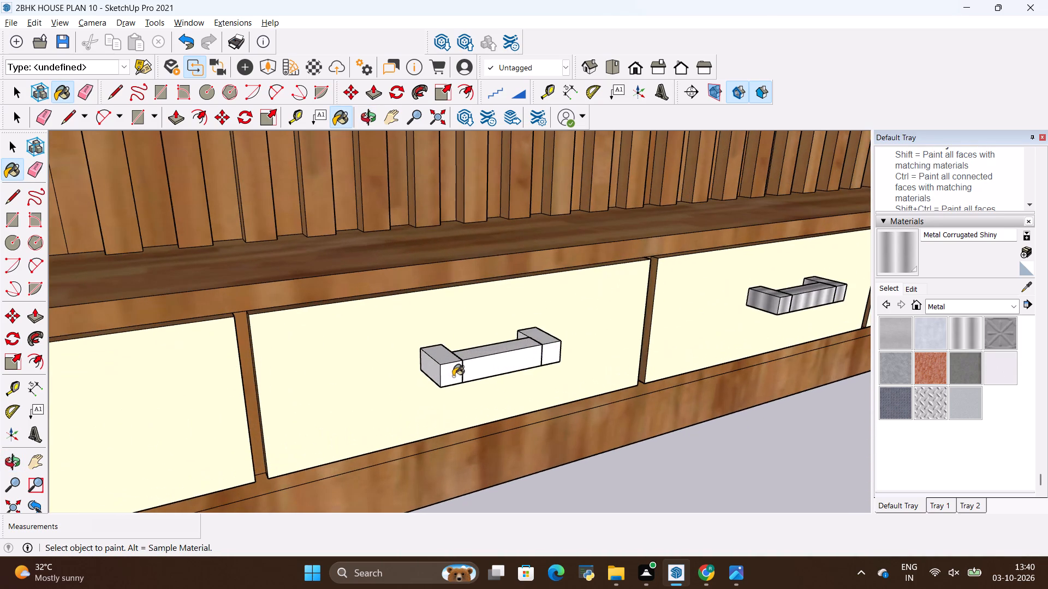
pyautogui.scroll(-5, 625, 359)
pyautogui.scroll(3, 299, 409)
pyautogui.click(297, 411)
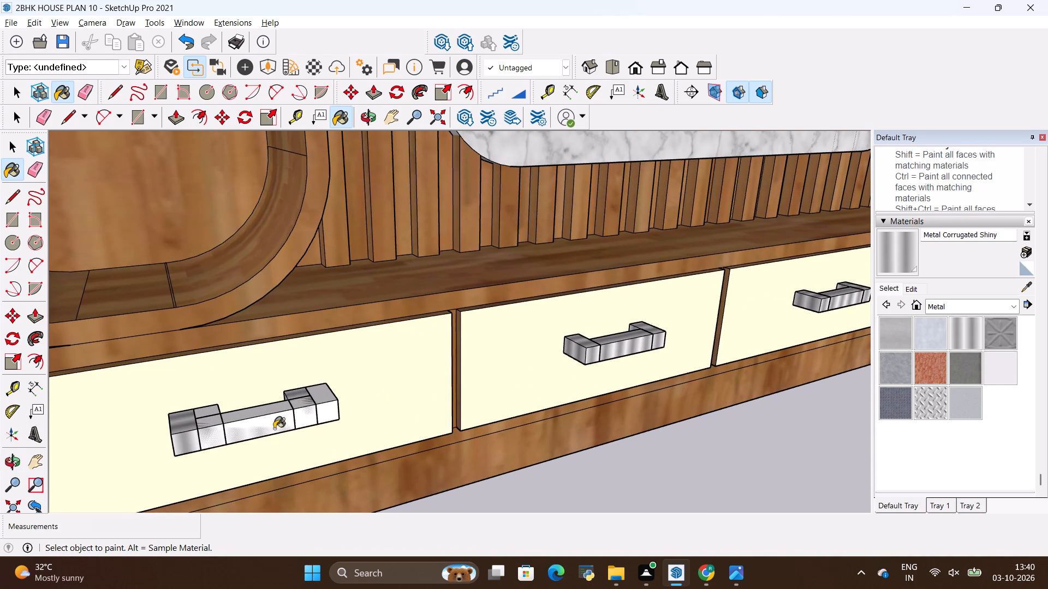
# Move the offset unpainted handle group on the leftmost drawer sideways so it lines up with the overlapping metal handle.
pyautogui.scroll(13, 175, 426)
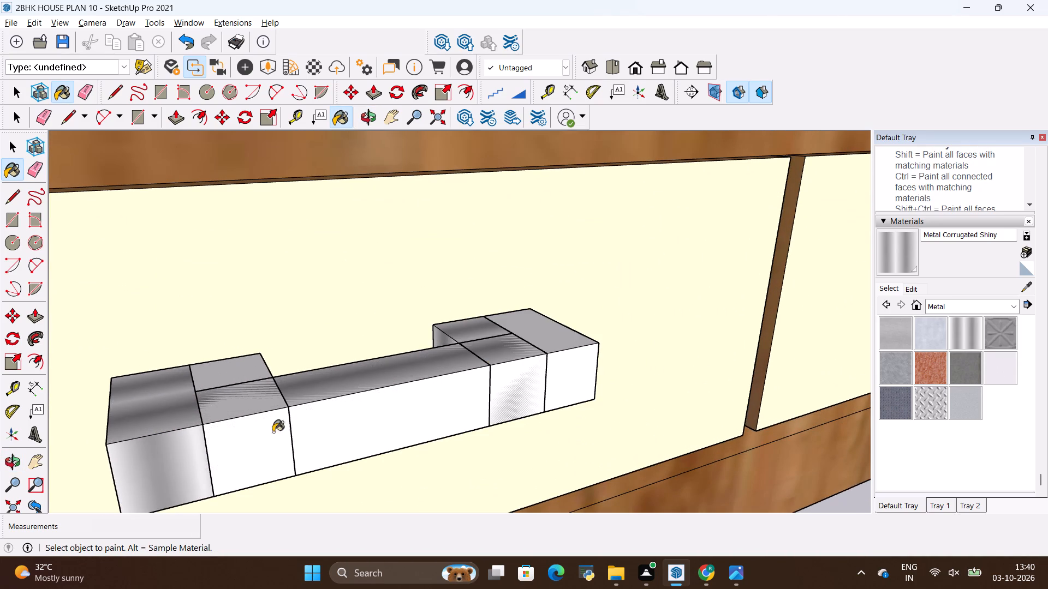
pyautogui.scroll(-5, 354, 440)
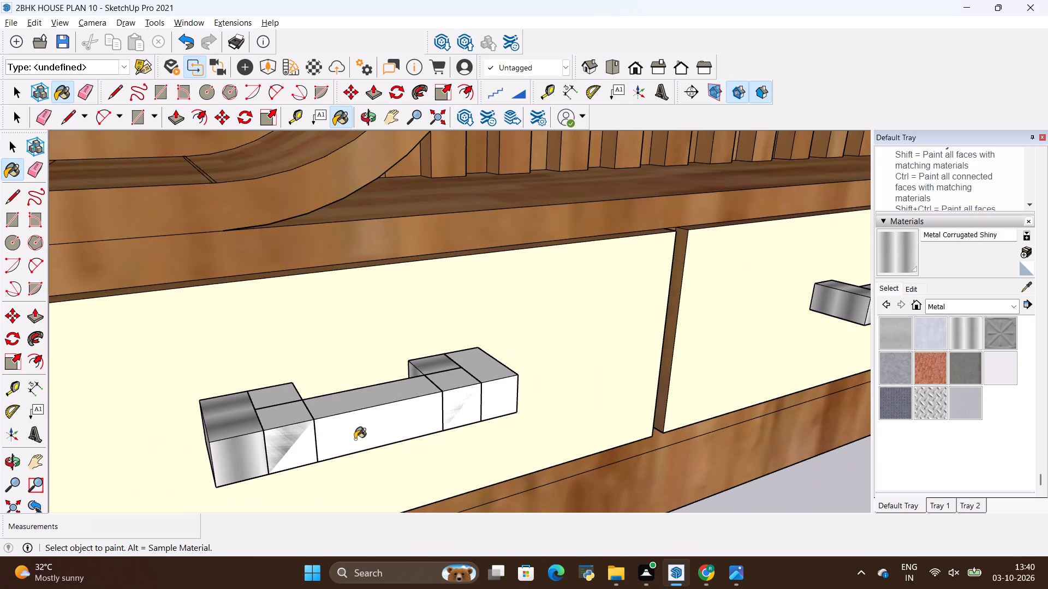
pyautogui.scroll(-5, 355, 439)
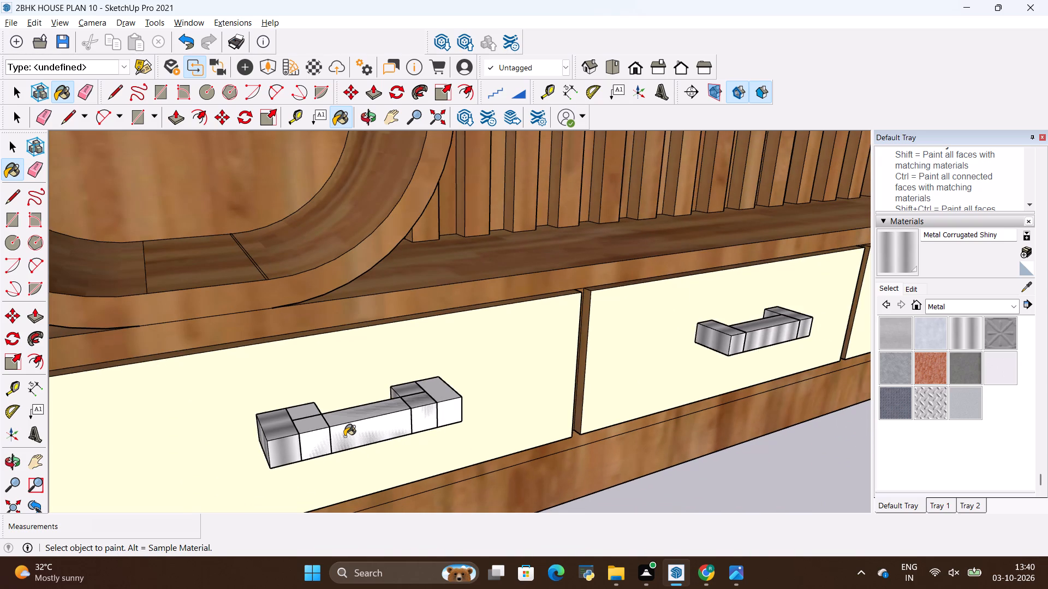
pyautogui.press('space')
pyautogui.click(462, 408)
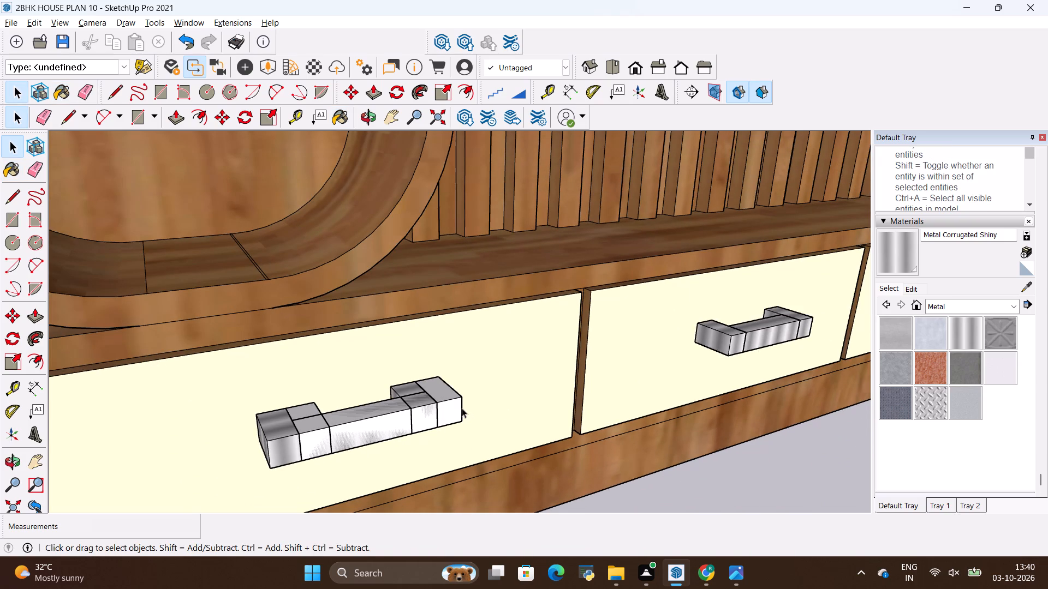
pyautogui.scroll(7, 325, 413)
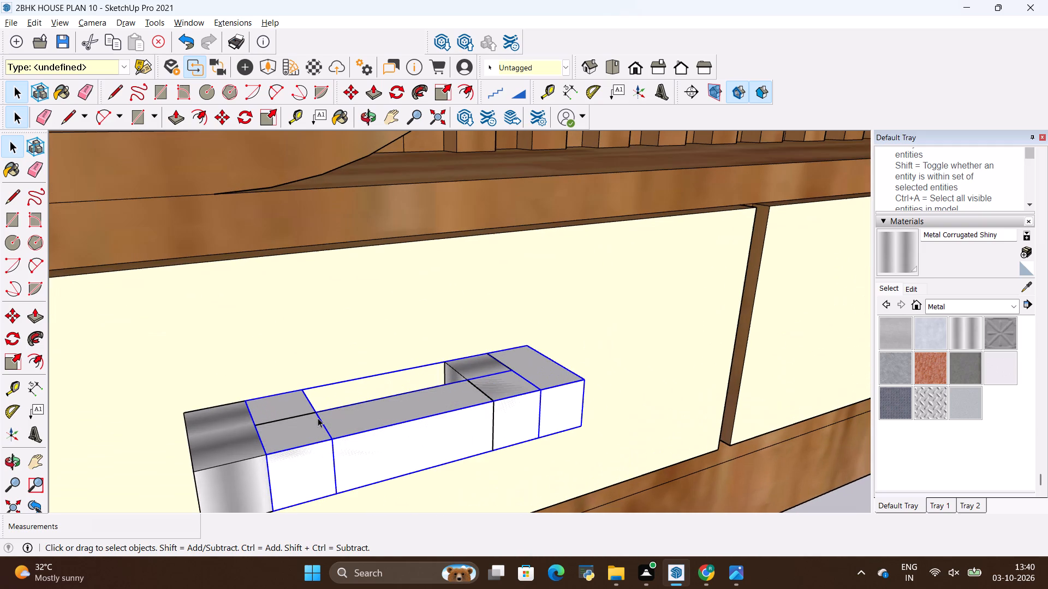
pyautogui.moveTo(383, 429); pyautogui.dragTo(353, 428, button='middle')
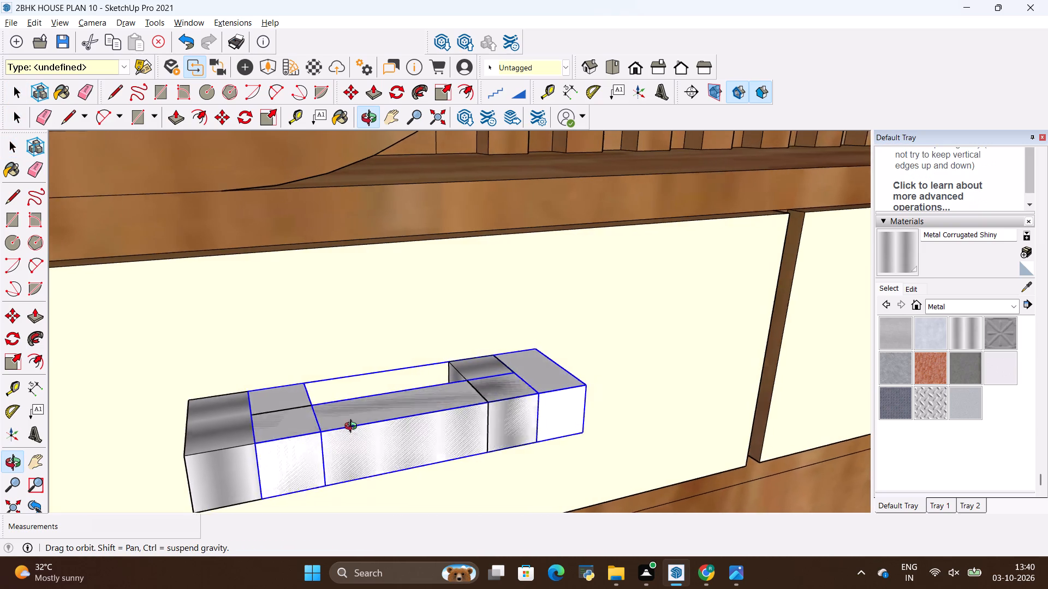
pyautogui.moveTo(353, 428); pyautogui.dragTo(299, 425, button='middle')
pyautogui.press('m')
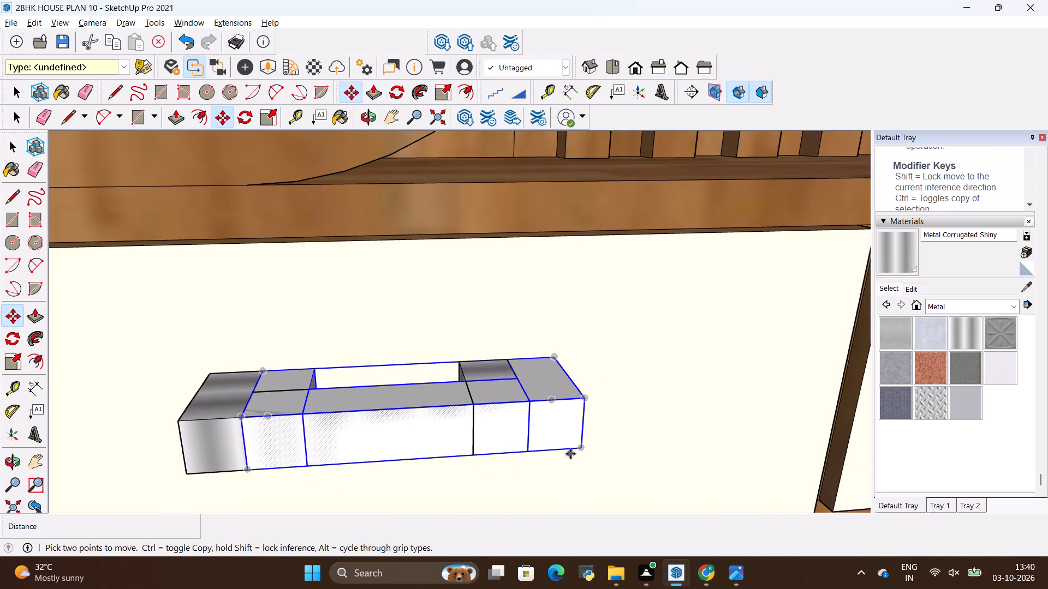
pyautogui.click(584, 451)
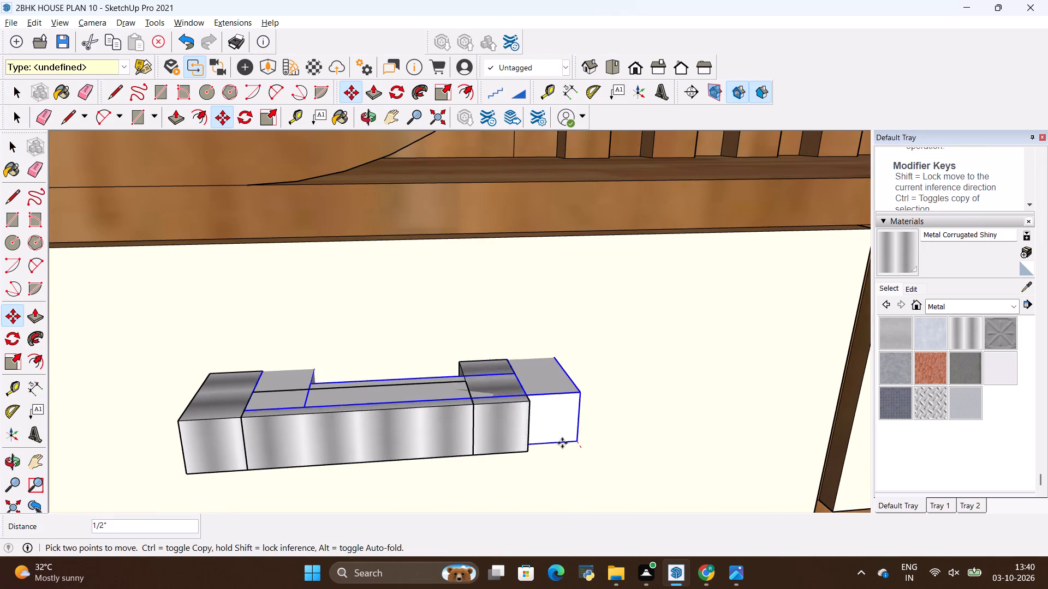
pyautogui.click(531, 449)
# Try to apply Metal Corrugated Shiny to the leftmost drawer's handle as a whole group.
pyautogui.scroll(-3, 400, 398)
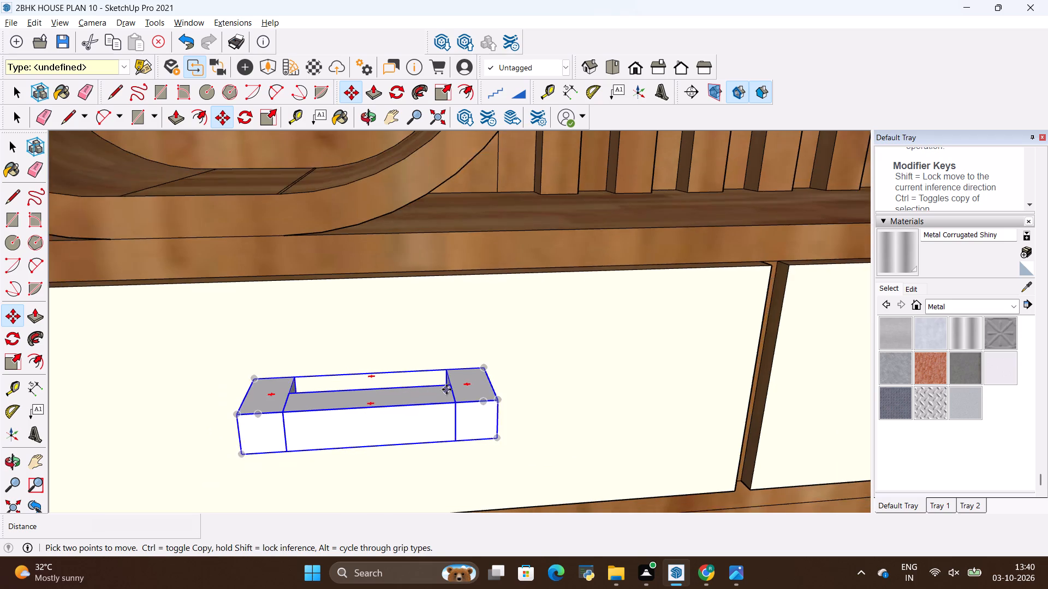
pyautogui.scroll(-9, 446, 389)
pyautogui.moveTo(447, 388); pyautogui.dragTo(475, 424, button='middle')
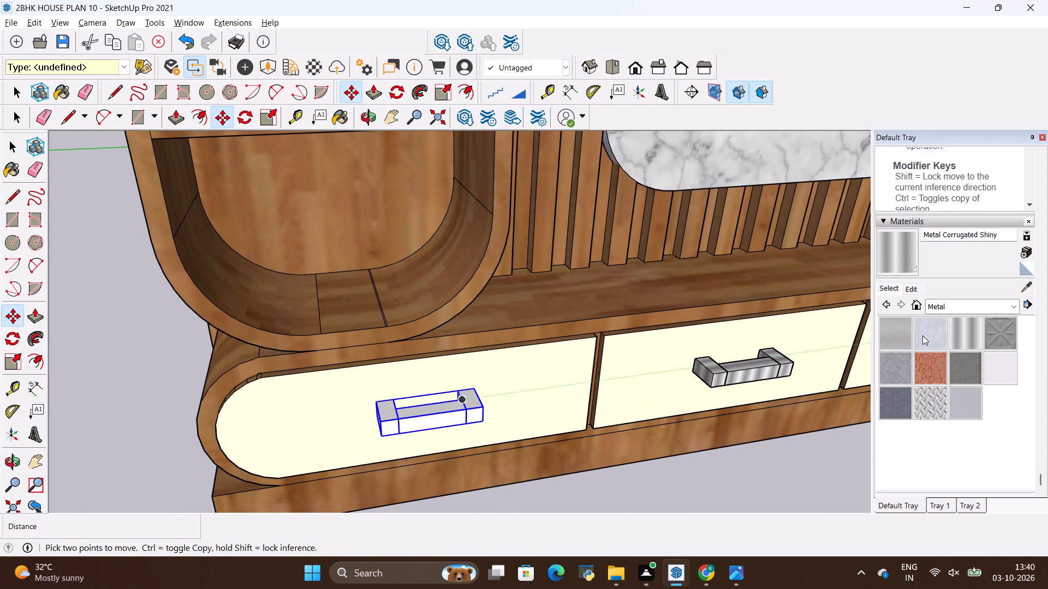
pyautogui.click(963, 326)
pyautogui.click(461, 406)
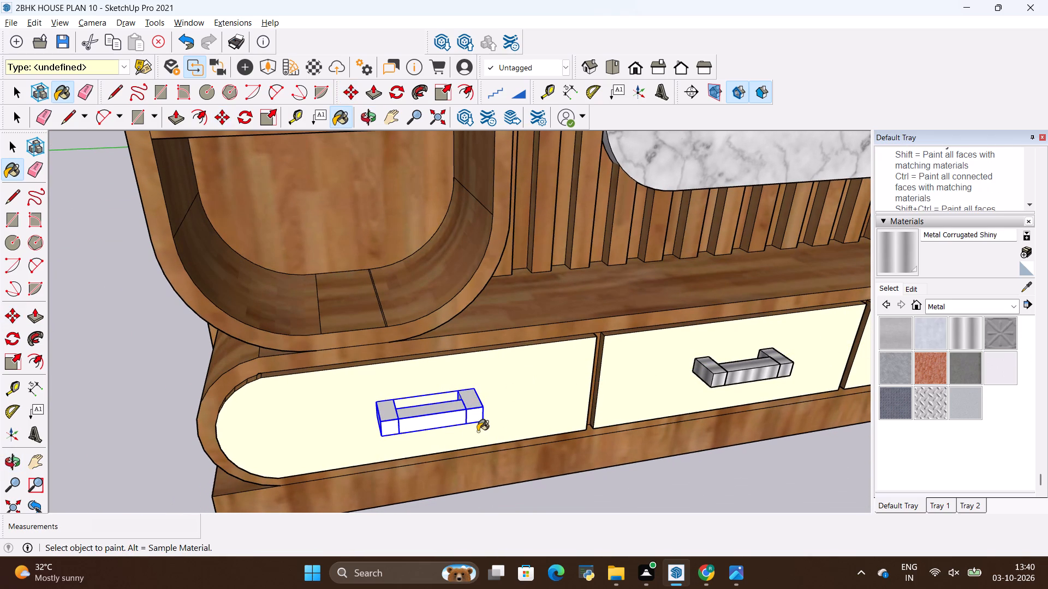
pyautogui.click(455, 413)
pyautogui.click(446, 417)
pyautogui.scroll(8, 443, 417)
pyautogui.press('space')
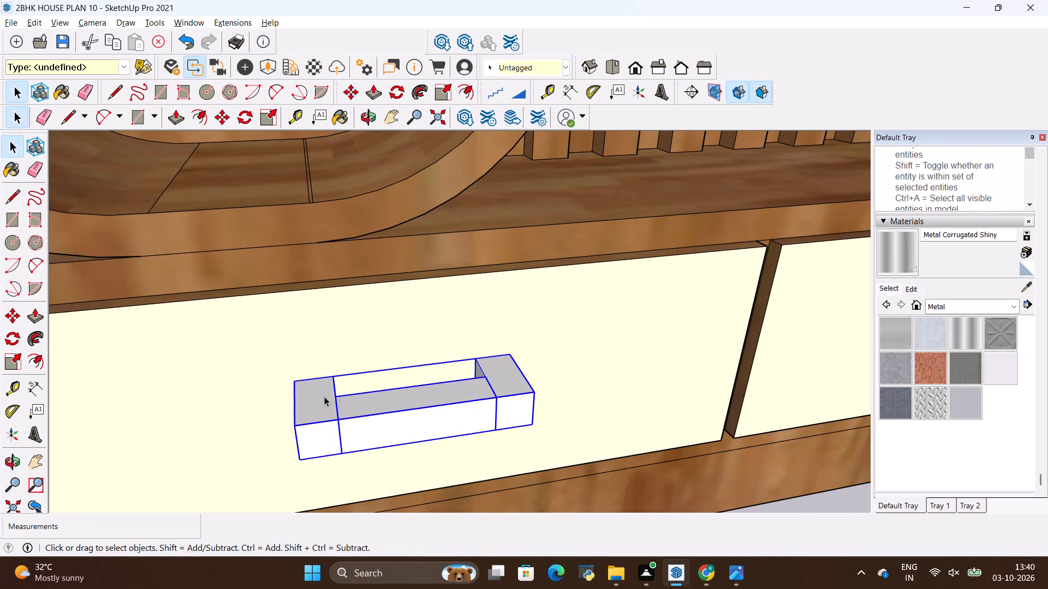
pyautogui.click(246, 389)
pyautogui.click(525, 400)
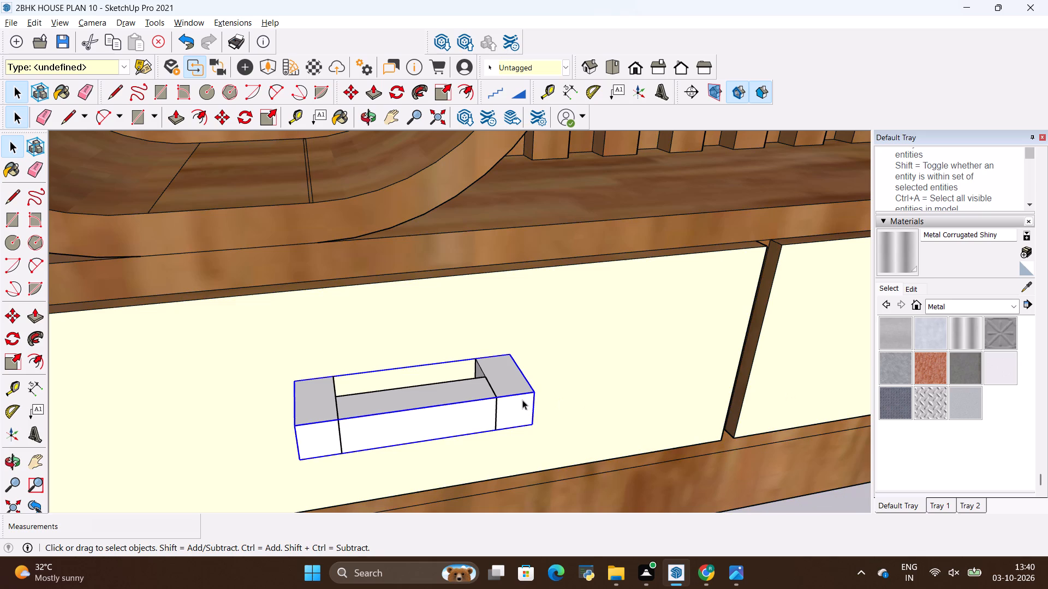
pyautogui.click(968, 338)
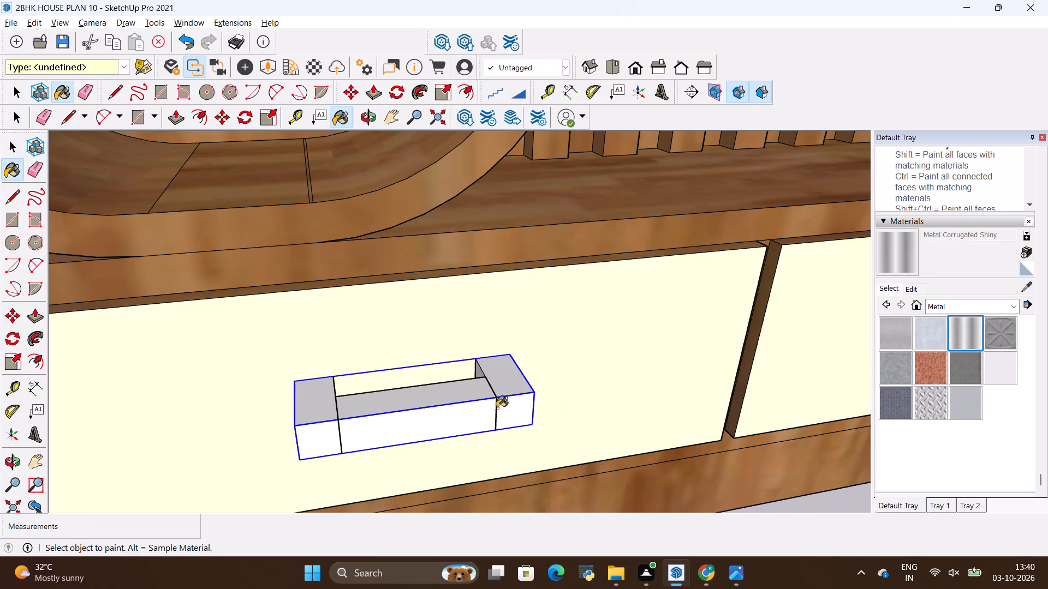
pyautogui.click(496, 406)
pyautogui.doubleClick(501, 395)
# Open the leftmost drawer's handle group and apply Metal Corrugated Shiny to both end blocks and the connecting bar.
pyautogui.press('space')
pyautogui.doubleClick(502, 395)
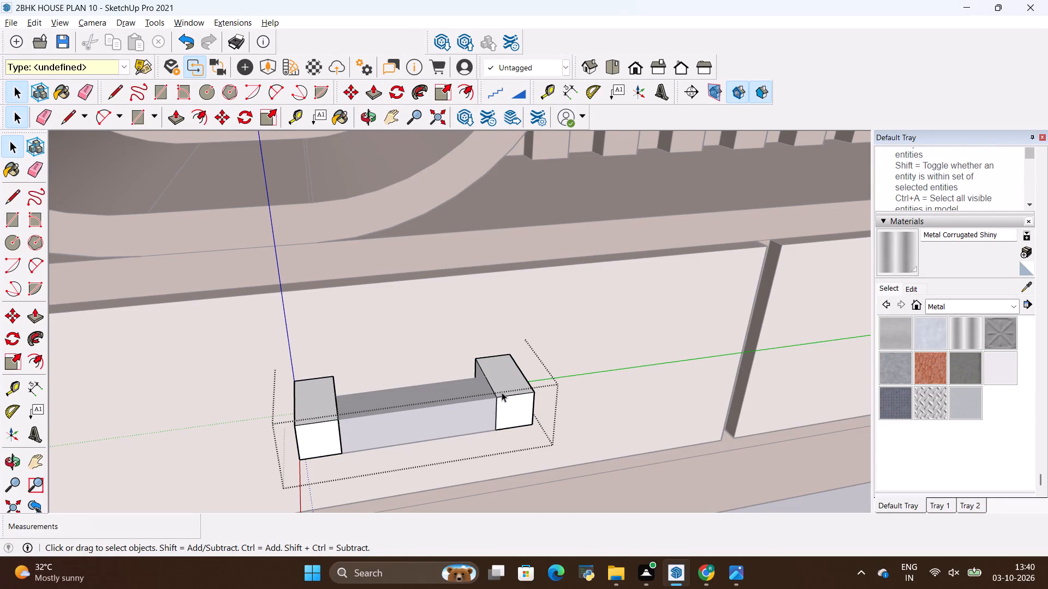
pyautogui.click(962, 338)
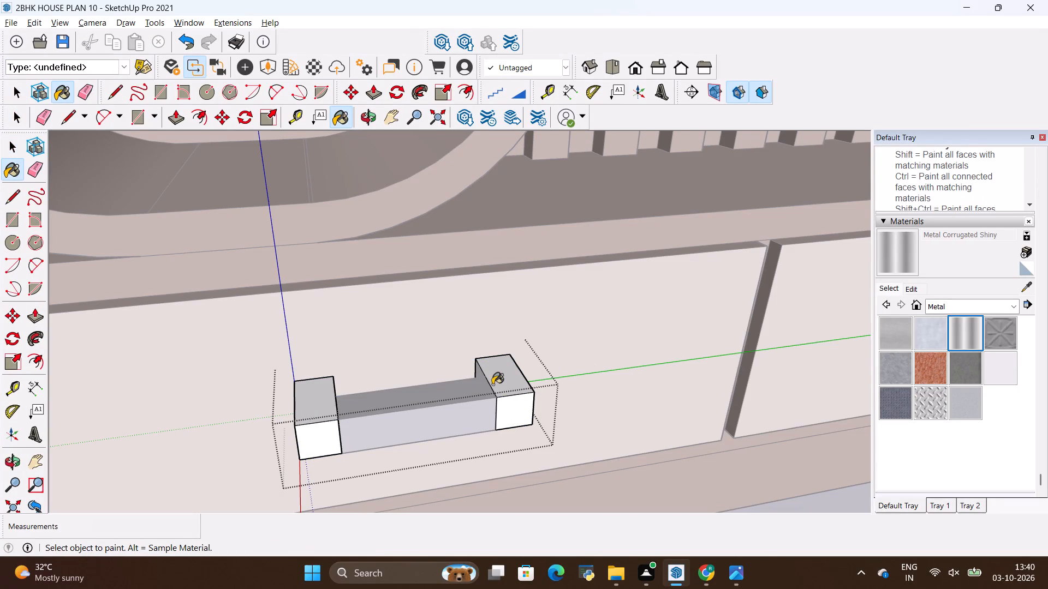
pyautogui.click(492, 384)
pyautogui.click(306, 410)
pyautogui.click(420, 400)
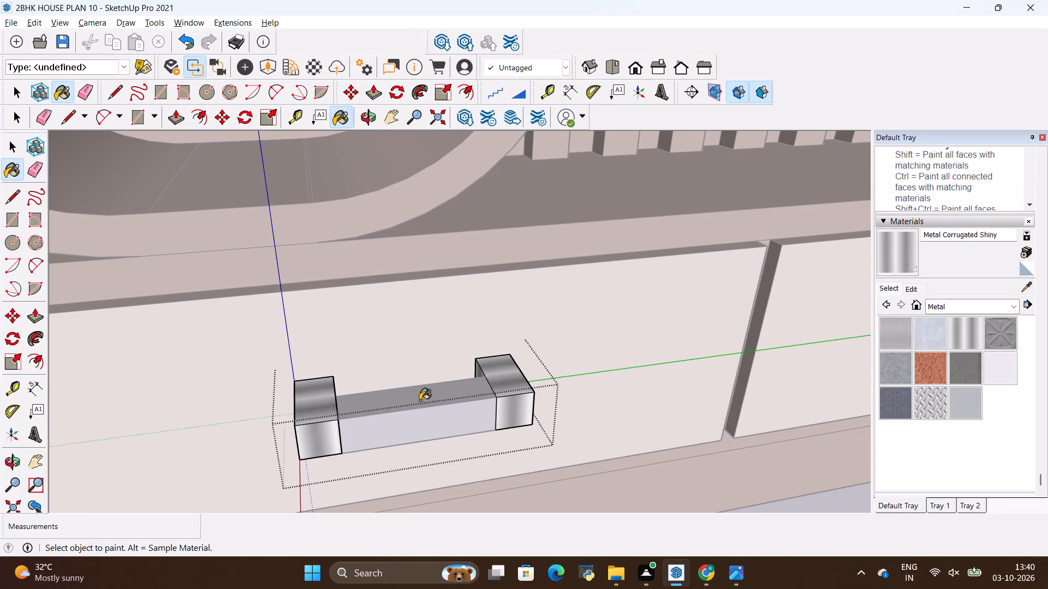
pyautogui.click(426, 416)
pyautogui.press('space')
pyautogui.click(602, 361)
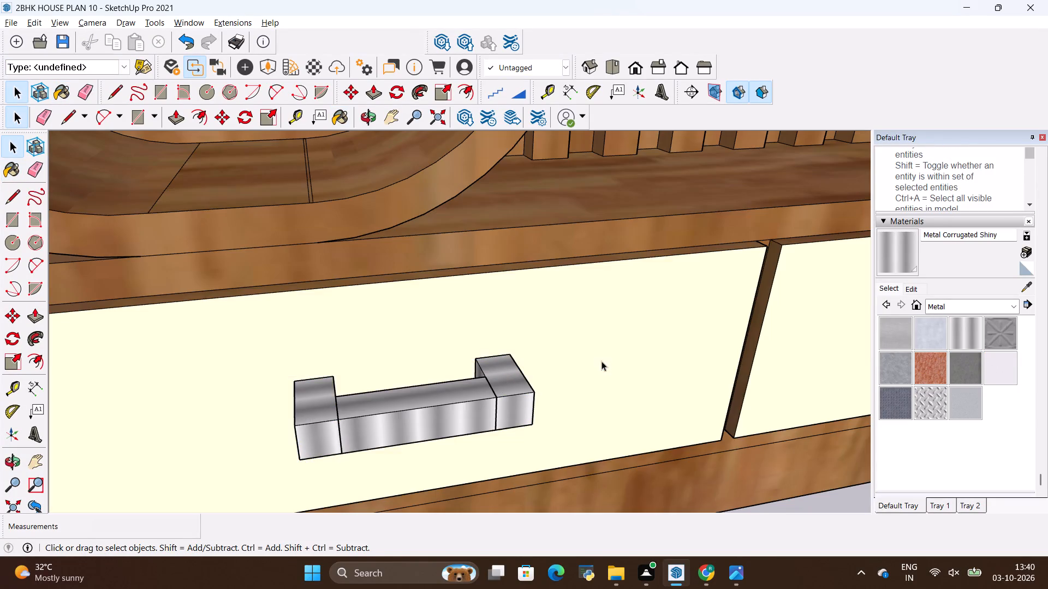
# Examine the whole TV wall unit with its four metal drawer handles from the front and at an angle.
pyautogui.scroll(-11, 588, 390)
pyautogui.click(604, 462)
pyautogui.scroll(-5, 60, 388)
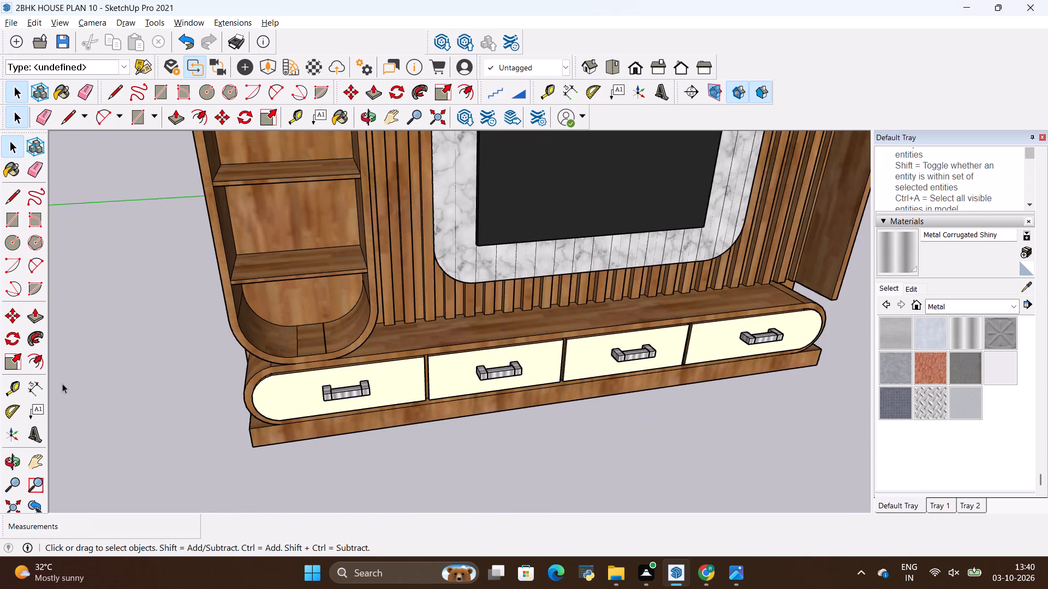
pyautogui.scroll(-4, 63, 383)
pyautogui.moveTo(501, 405); pyautogui.dragTo(418, 350, button='middle')
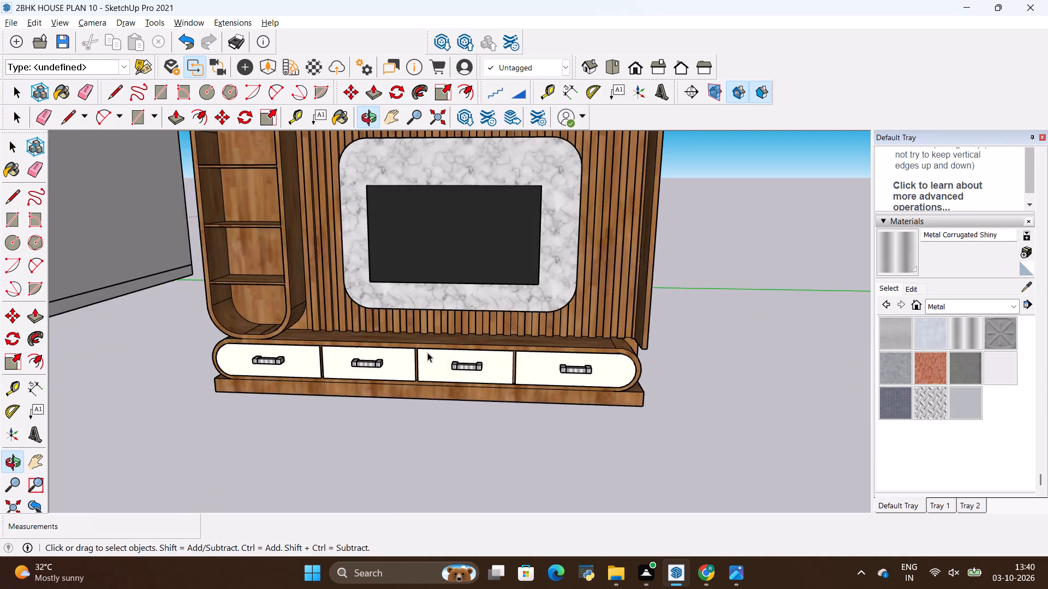
pyautogui.scroll(-5, 453, 353)
pyautogui.scroll(5, 279, 235)
pyautogui.scroll(-4, 385, 296)
pyautogui.moveTo(389, 362); pyautogui.dragTo(532, 323, button='middle')
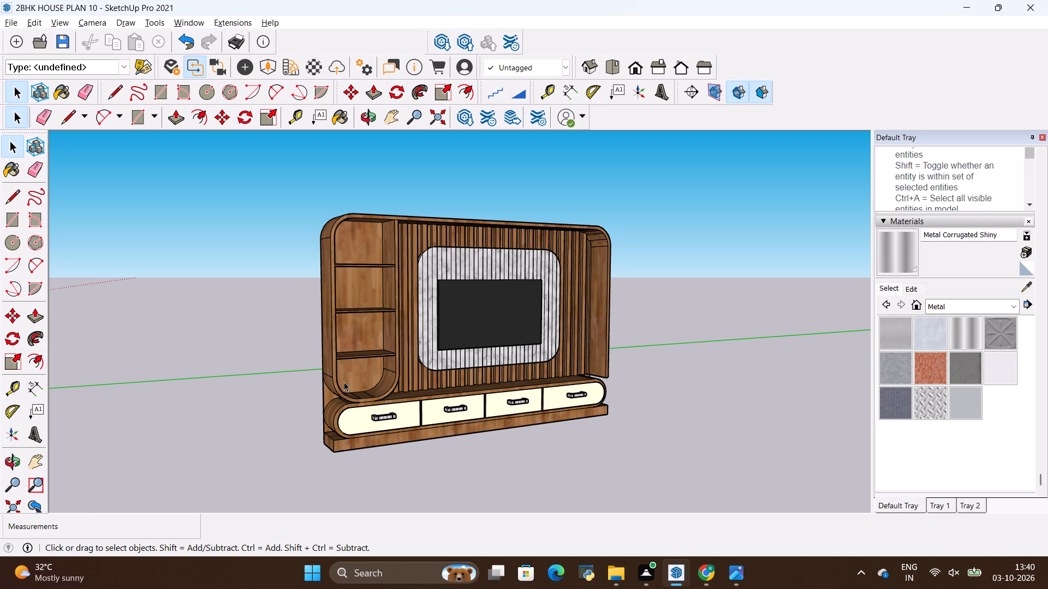
# Push/Pull the marble panel's front face outward by 0.3" around the TV.
pyautogui.scroll(3, 261, 346)
pyautogui.scroll(-1, 431, 307)
pyautogui.scroll(-1, 472, 323)
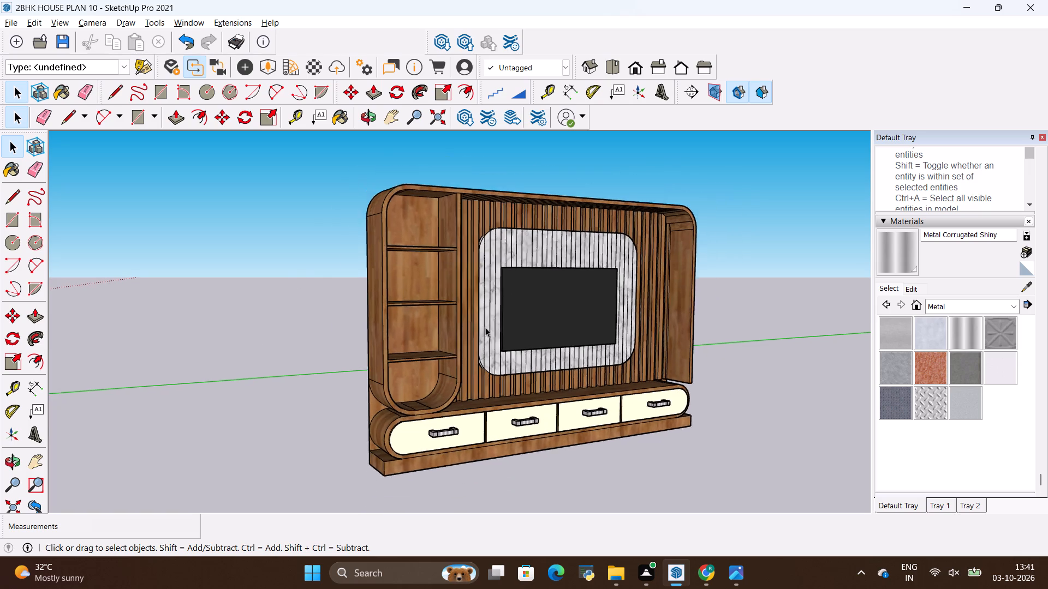
pyautogui.scroll(-2, 485, 327)
pyautogui.moveTo(583, 336); pyautogui.dragTo(368, 343, button='middle')
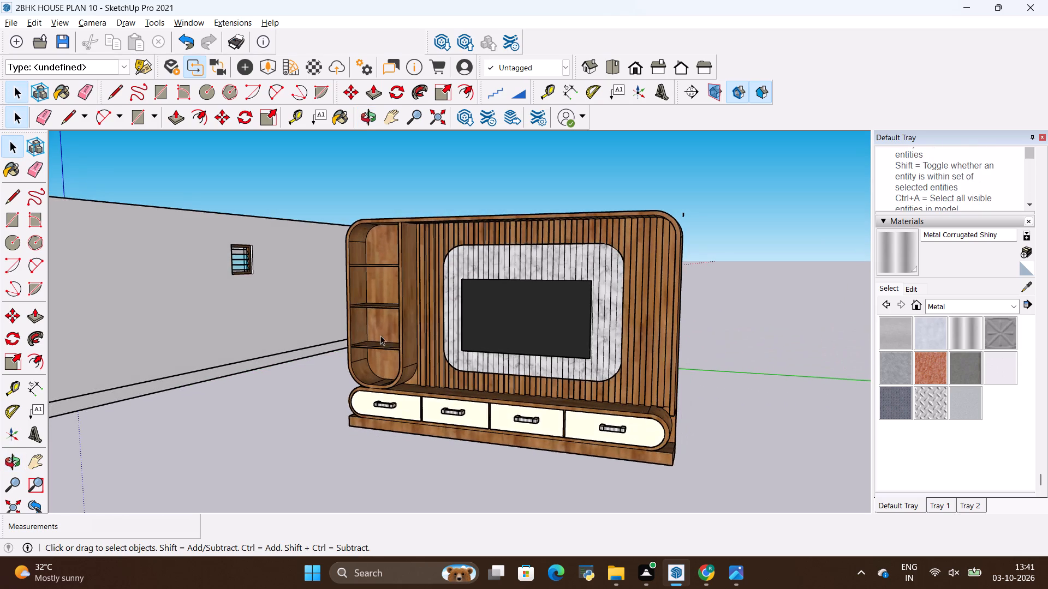
pyautogui.scroll(12, 498, 228)
pyautogui.scroll(5, 521, 277)
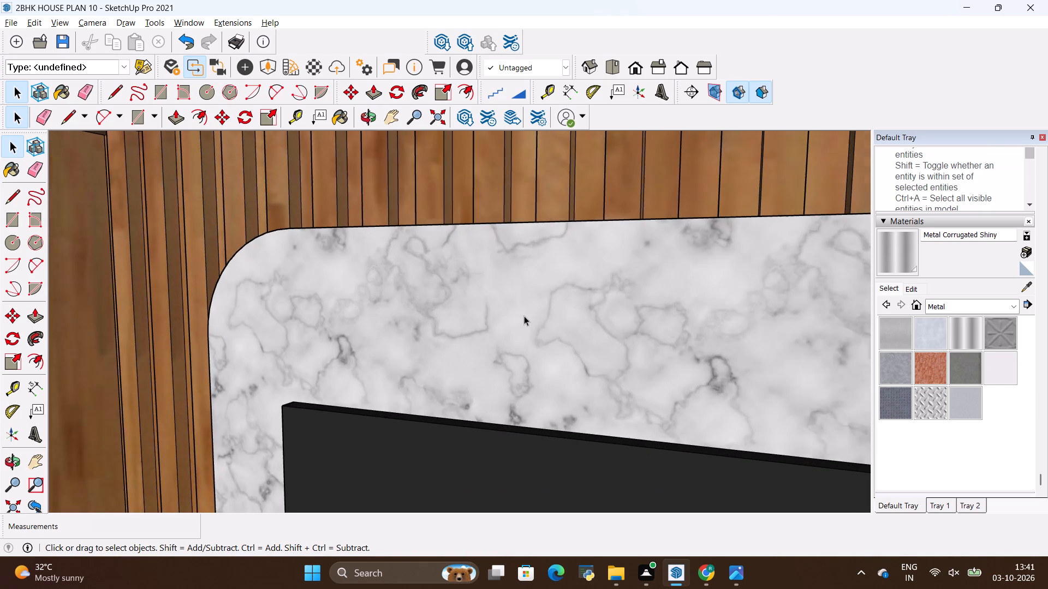
pyautogui.moveTo(569, 316); pyautogui.dragTo(689, 309, button='middle')
pyautogui.moveTo(463, 294); pyautogui.dragTo(523, 368, button='middle')
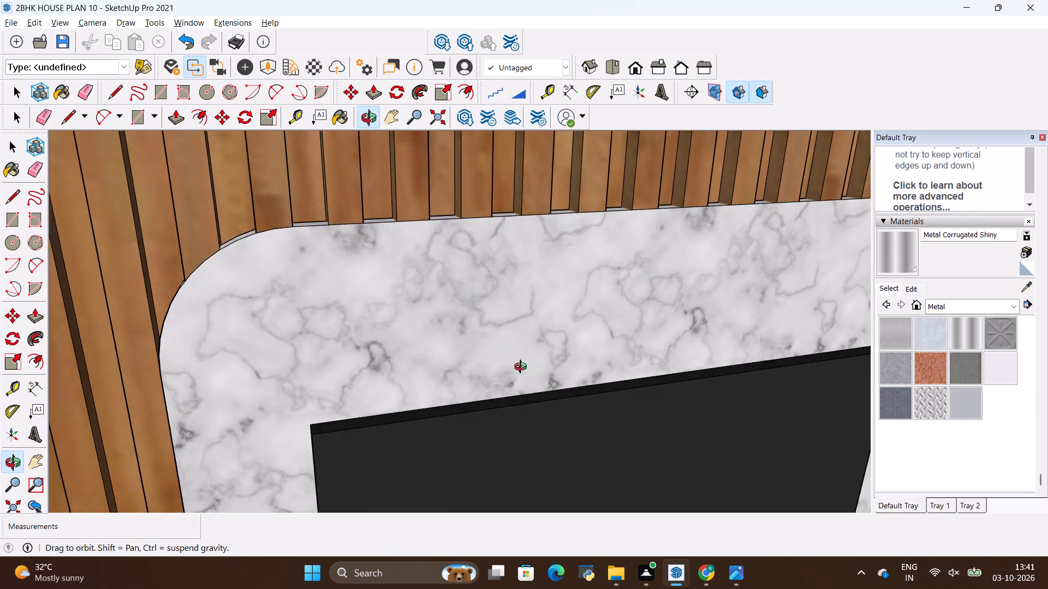
pyautogui.moveTo(523, 368); pyautogui.dragTo(515, 402, button='middle')
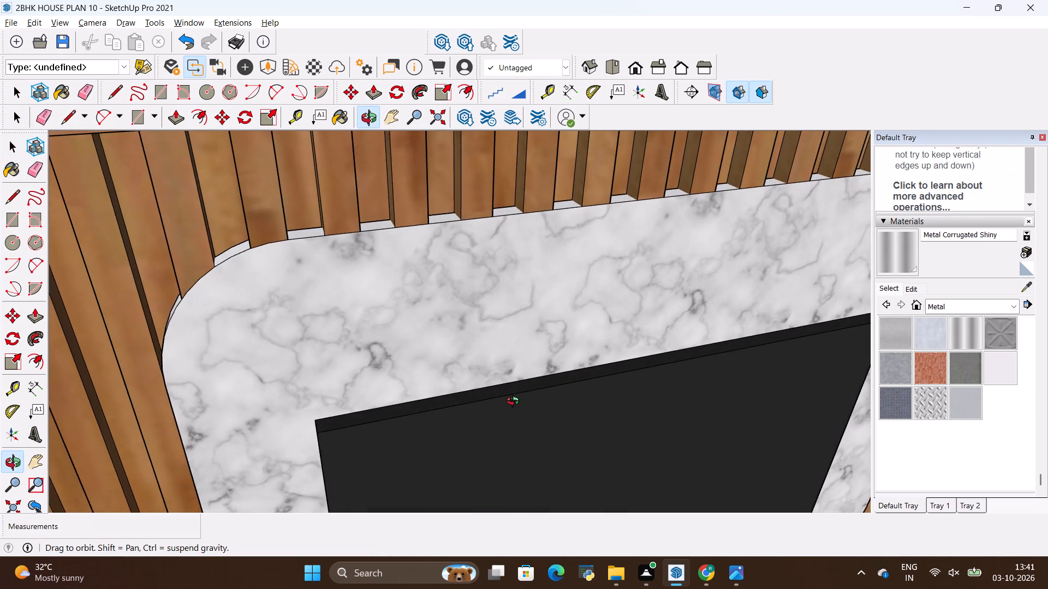
pyautogui.moveTo(515, 402); pyautogui.dragTo(514, 402, button='middle')
pyautogui.doubleClick(447, 327)
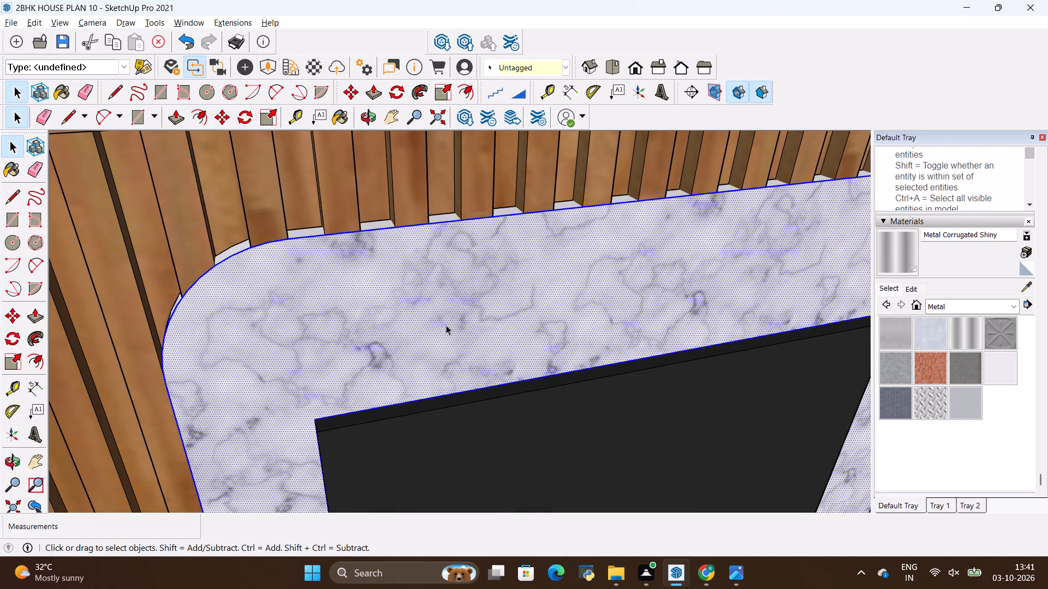
pyautogui.doubleClick(446, 325)
pyautogui.click(446, 325)
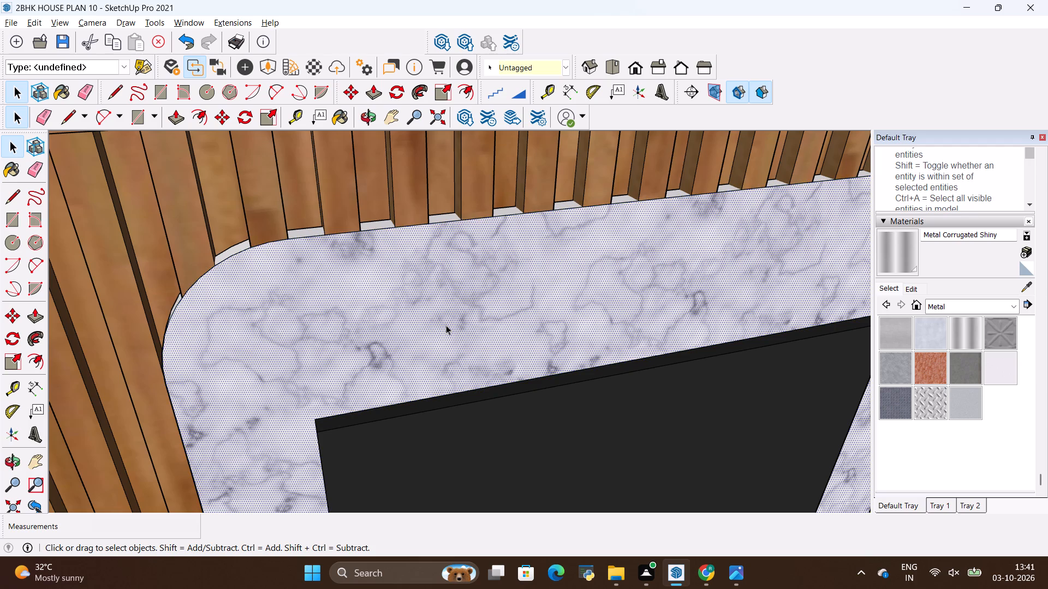
pyautogui.press('p')
pyautogui.click(446, 325)
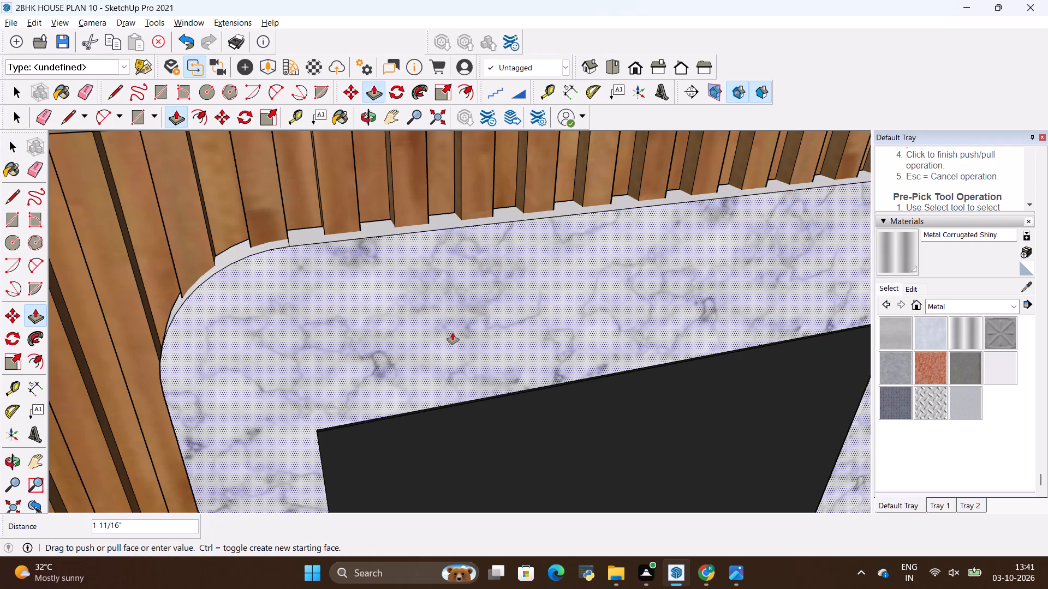
pyautogui.press('BackSpace')
pyautogui.press('.')
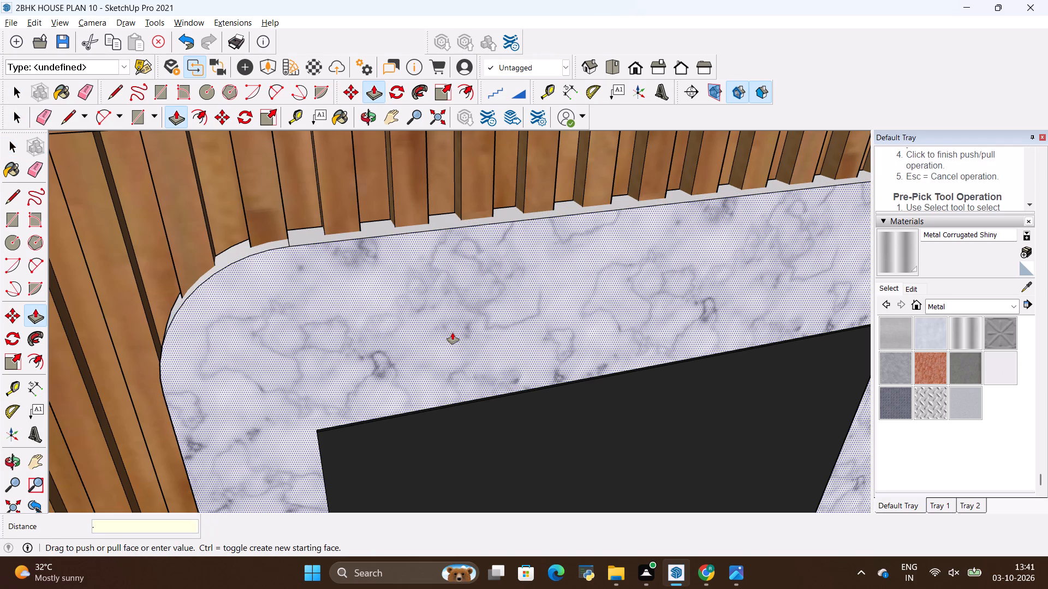
pyautogui.press('3')
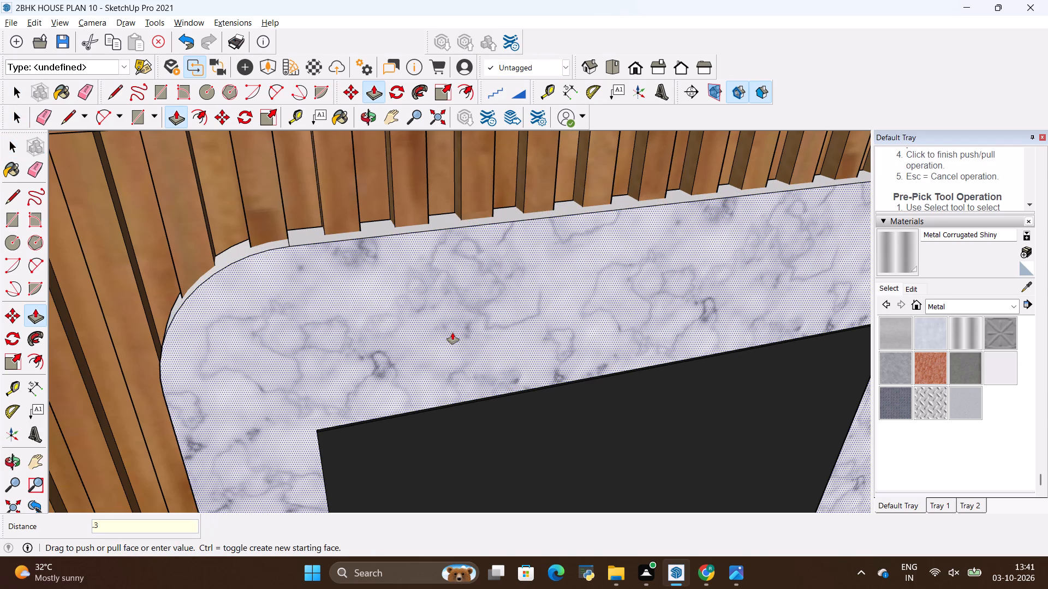
pyautogui.hotkey('shift', '"')
pyautogui.press('Return')
pyautogui.press('Escape')
pyautogui.click(457, 329)
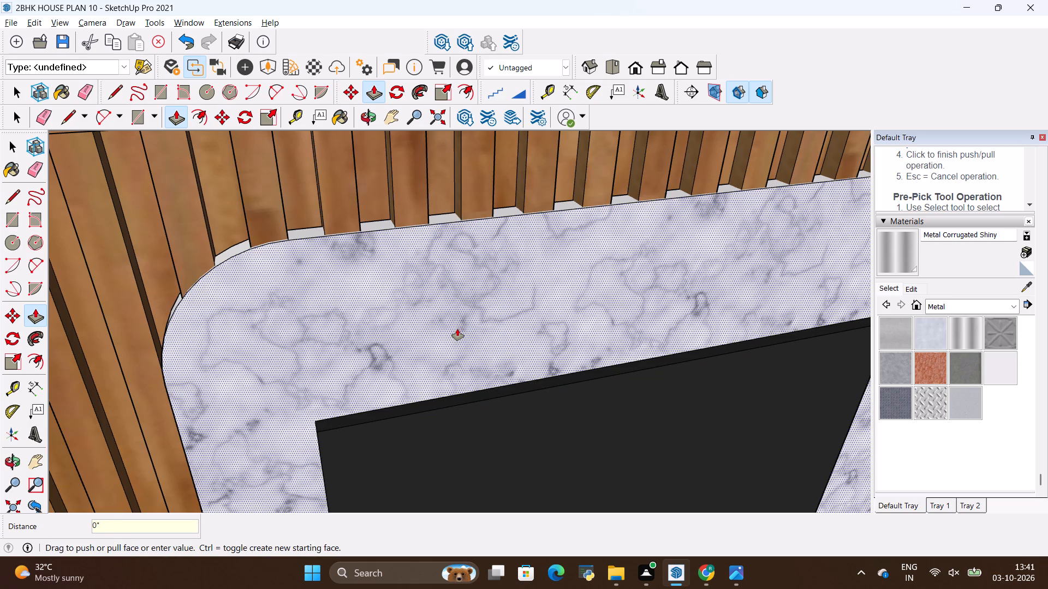
pyautogui.press('Escape')
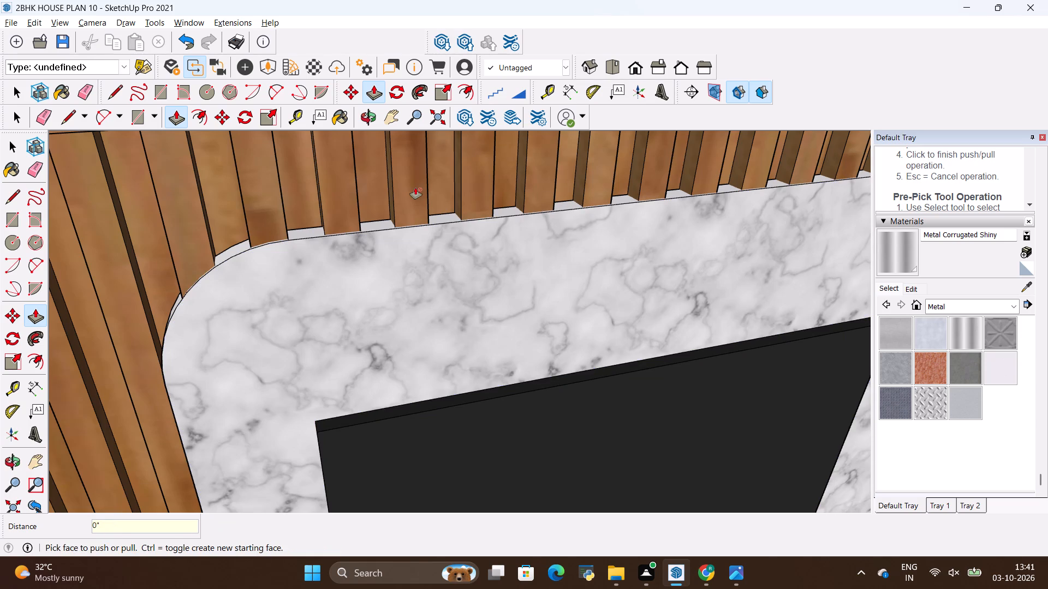
pyautogui.click(415, 188)
pyautogui.press('space')
pyautogui.click(415, 188)
pyautogui.scroll(-11, 430, 248)
pyautogui.press('Escape')
pyautogui.click(413, 160)
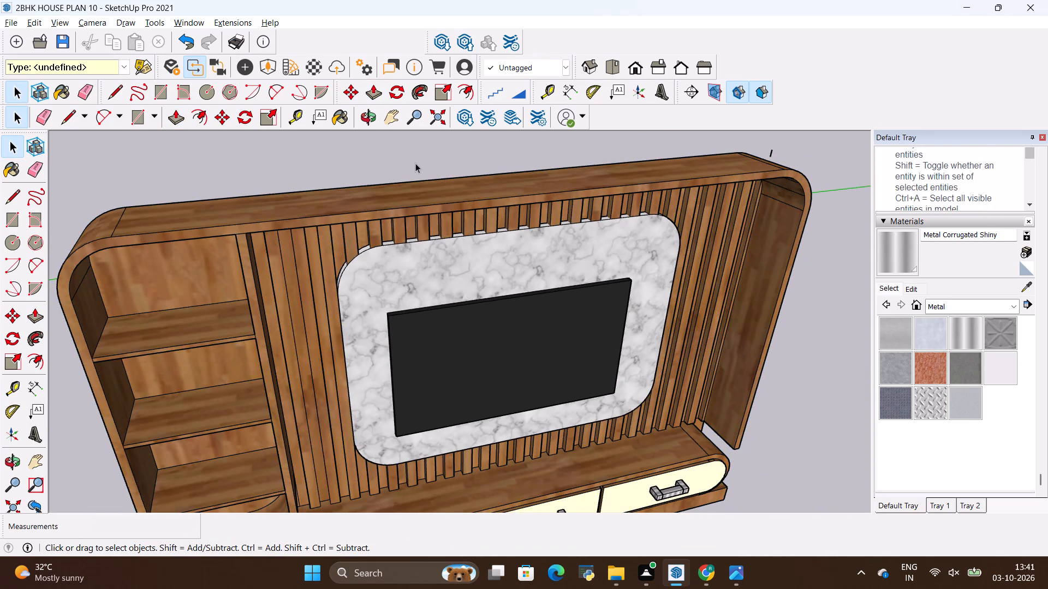
# Compare the modelled TV wall unit, from the front, above and at an angle, with the reference image.
pyautogui.moveTo(511, 363); pyautogui.dragTo(359, 411, button='middle')
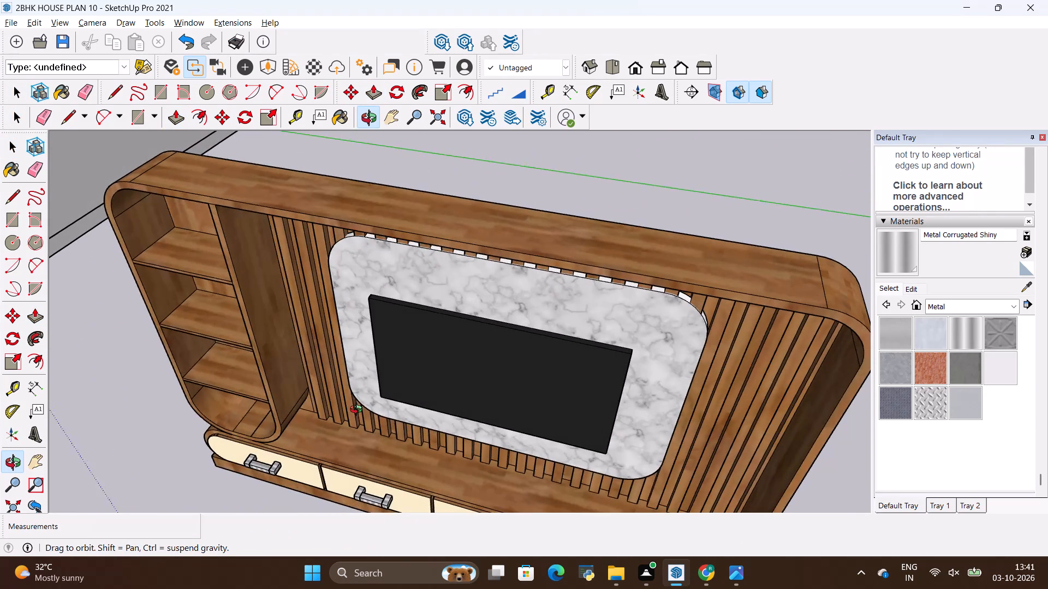
pyautogui.moveTo(359, 411); pyautogui.dragTo(615, 284, button='middle')
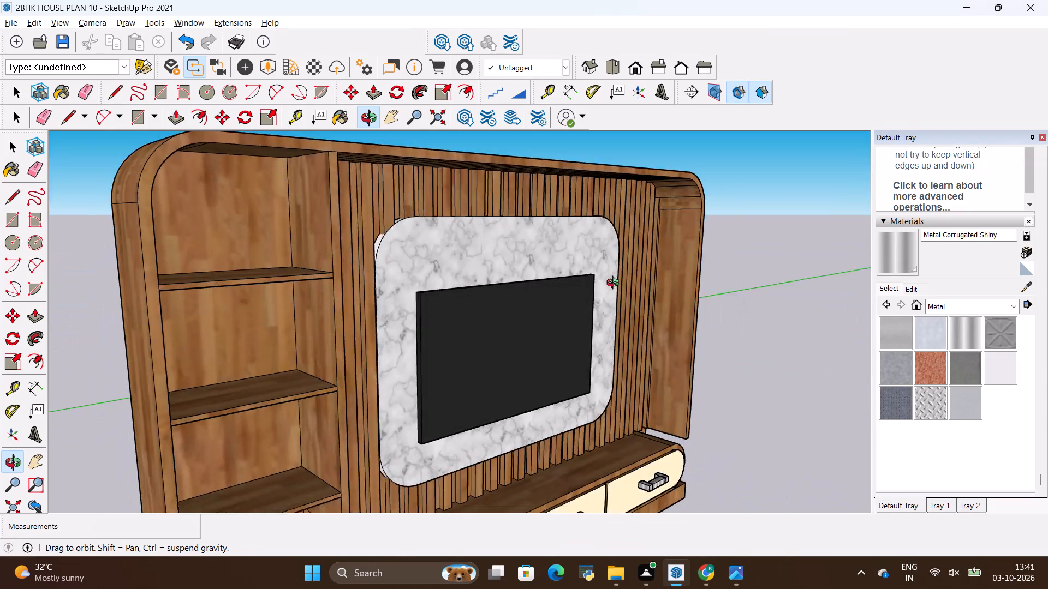
pyautogui.moveTo(615, 284); pyautogui.dragTo(442, 271, button='middle')
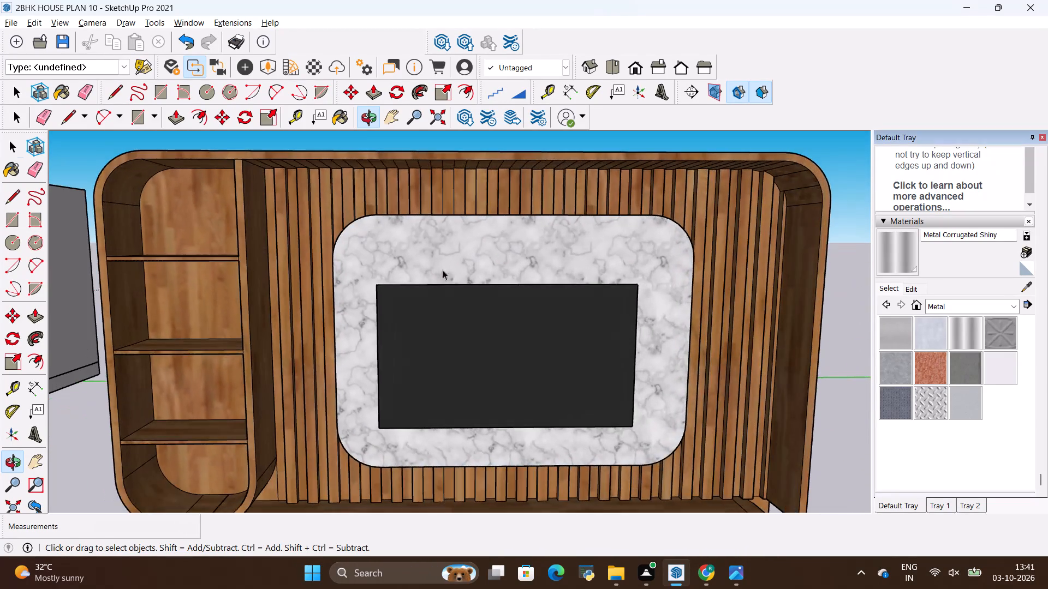
pyautogui.scroll(-3, 440, 259)
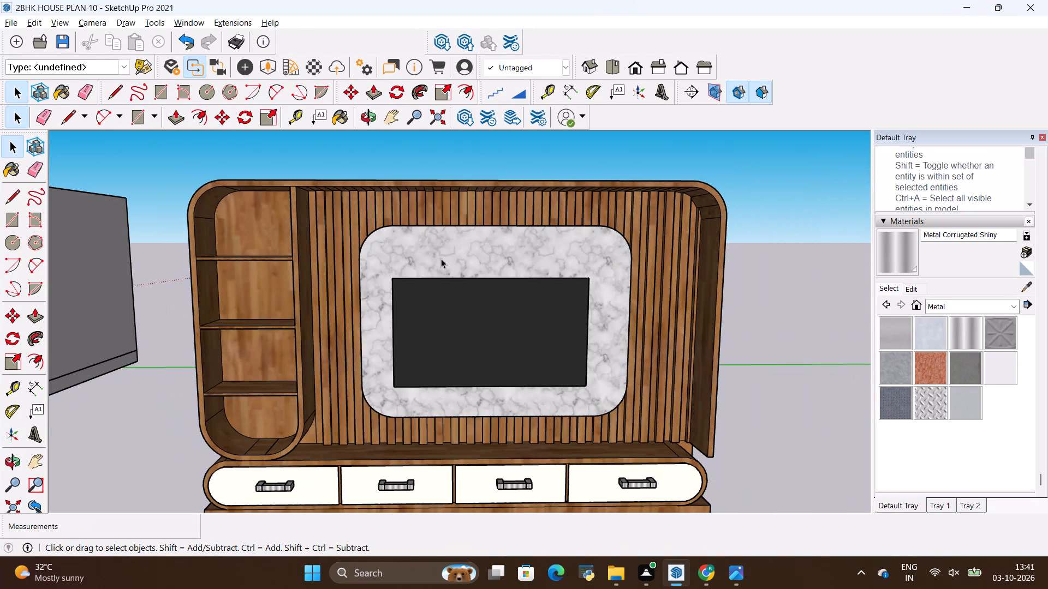
pyautogui.hotkey('alt', 'Tab')
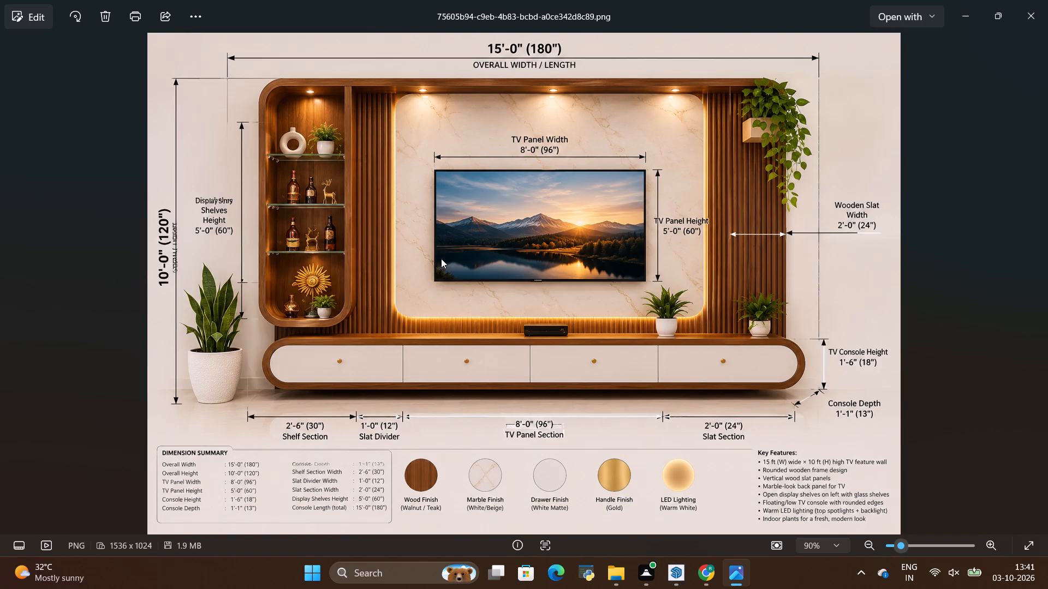
pyautogui.hotkey('alt', 'Tab')
pyautogui.hotkey('alt', 'Tab')
pyautogui.hotkey('alt', 'Tab')
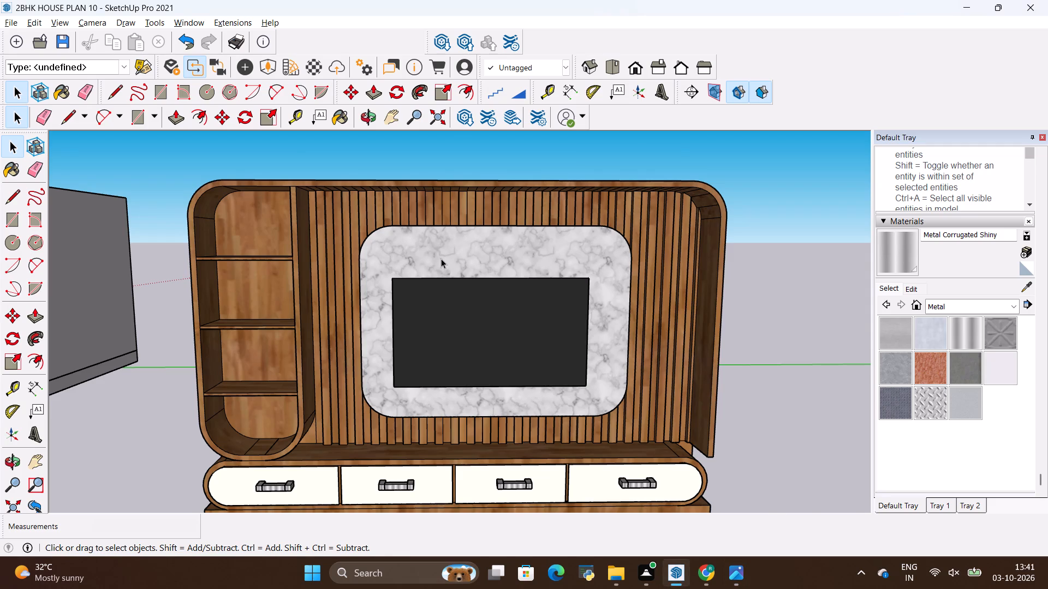
pyautogui.hotkey('alt', 'Tab')
pyautogui.hotkey('alt', 'Tab')
pyautogui.scroll(-6, 413, 244)
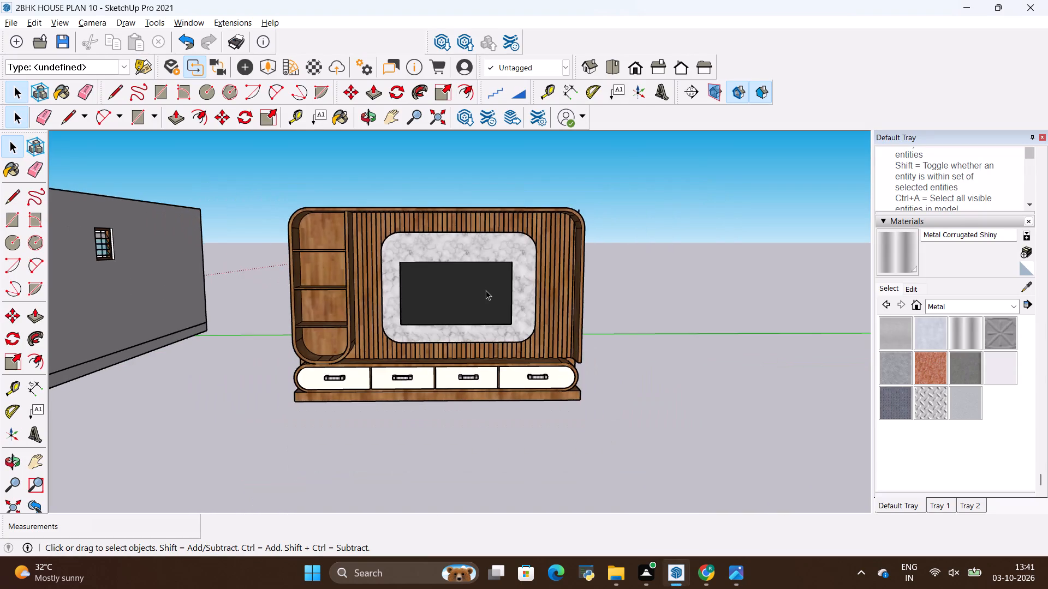
pyautogui.scroll(4, 489, 296)
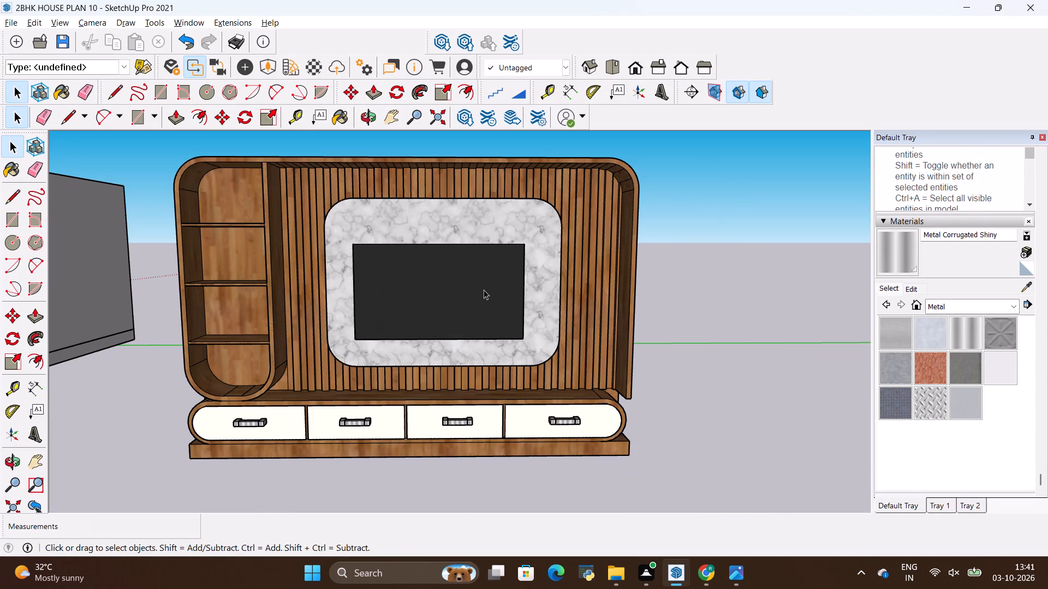
pyautogui.moveTo(424, 286); pyautogui.dragTo(329, 298, button='middle')
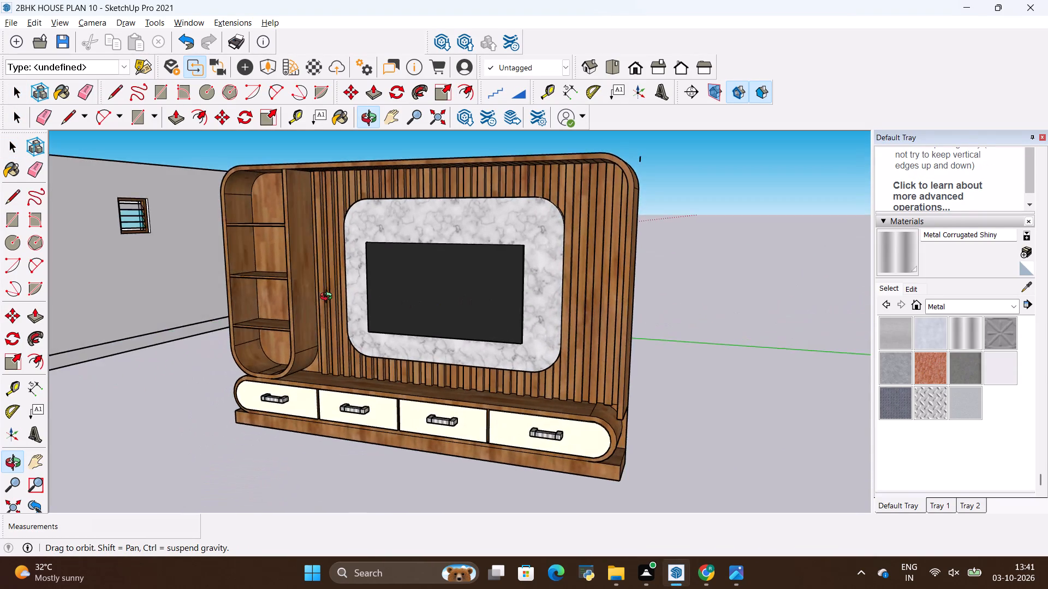
pyautogui.moveTo(329, 298); pyautogui.dragTo(525, 326, button='middle')
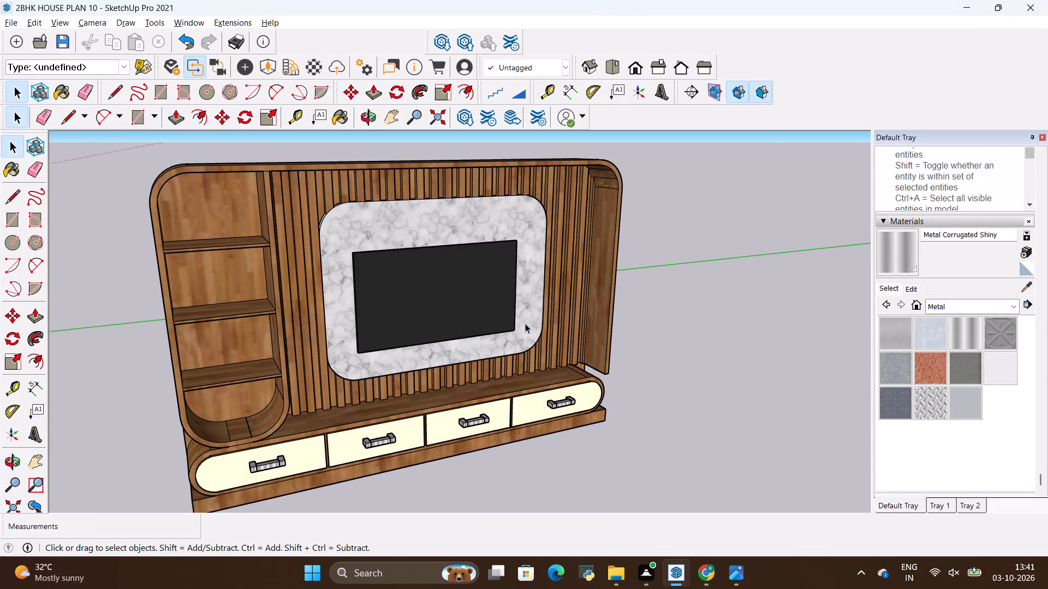
pyautogui.scroll(-3, 523, 320)
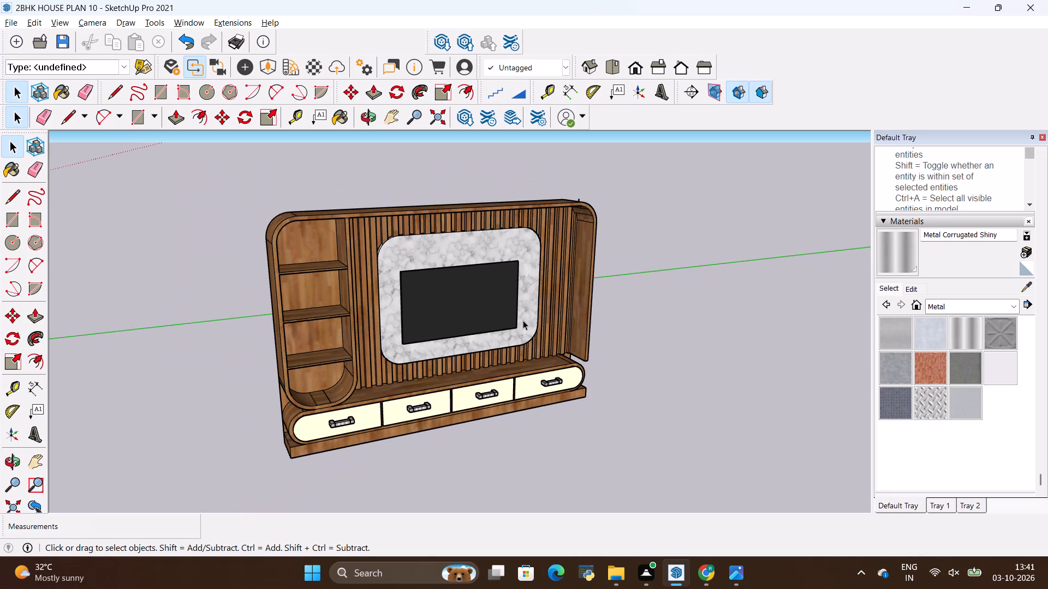
pyautogui.scroll(5, 495, 338)
pyautogui.scroll(-5, 443, 327)
pyautogui.moveTo(577, 350); pyautogui.dragTo(628, 423, button='middle')
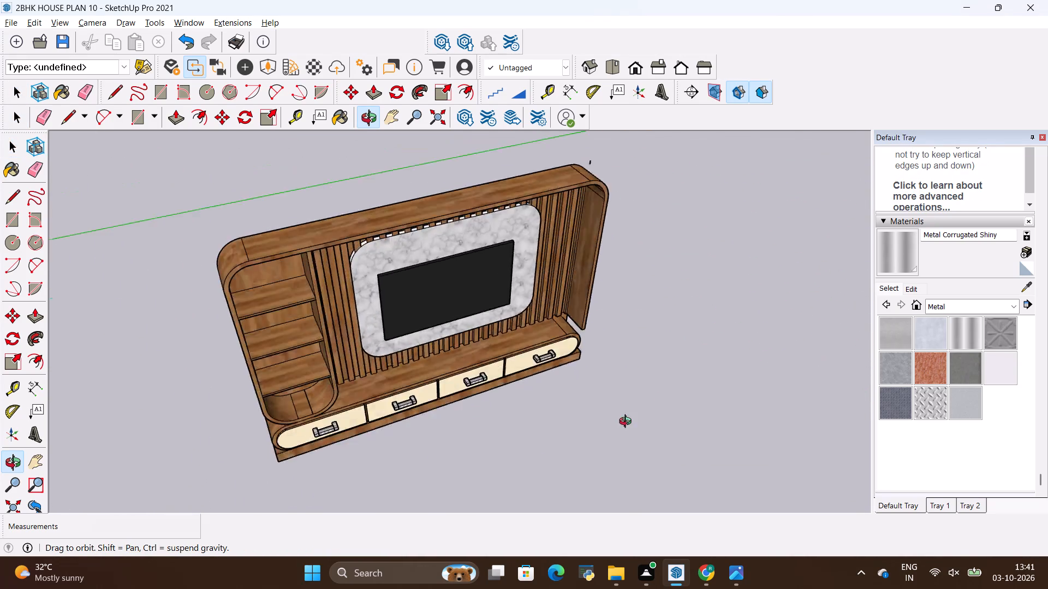
pyautogui.moveTo(628, 423); pyautogui.dragTo(605, 329, button='middle')
# Examine the display shelves in the reference image up close and compare them with the modelled shelves.
pyautogui.hotkey('alt', 'Tab')
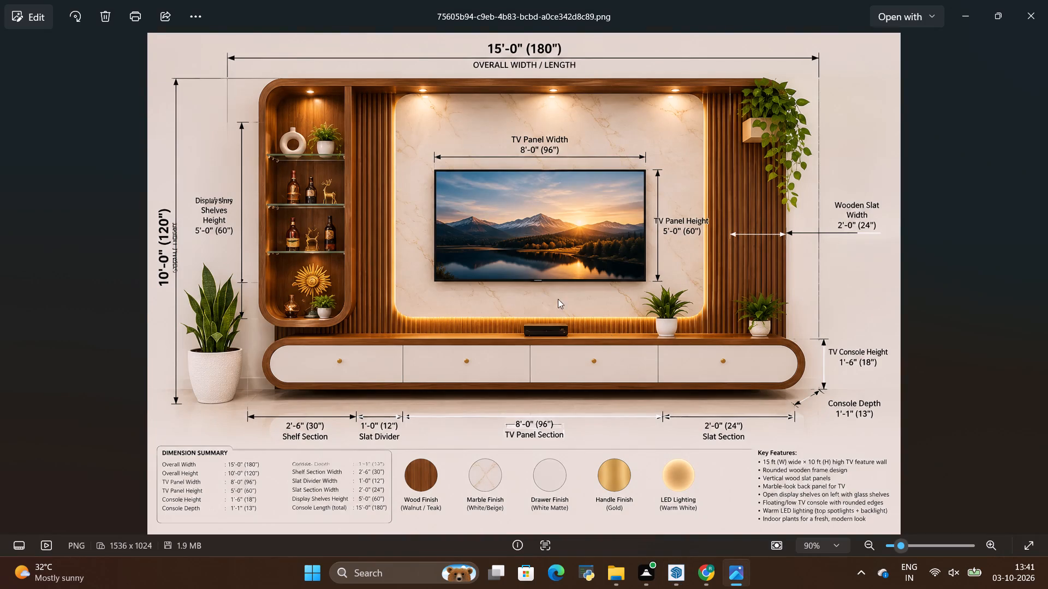
pyautogui.scroll(6, 385, 139)
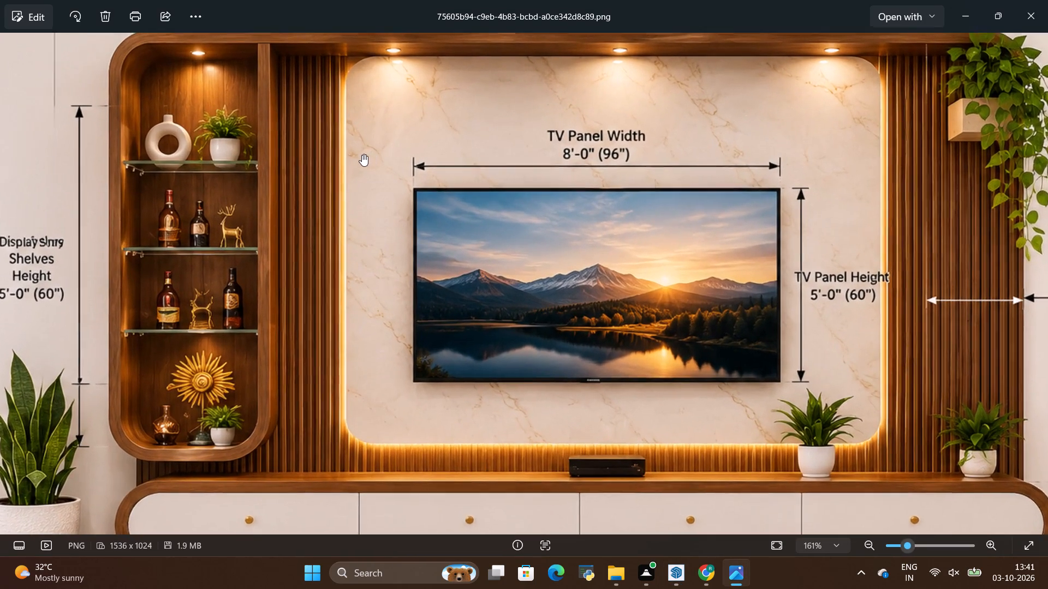
pyautogui.scroll(7, 160, 126)
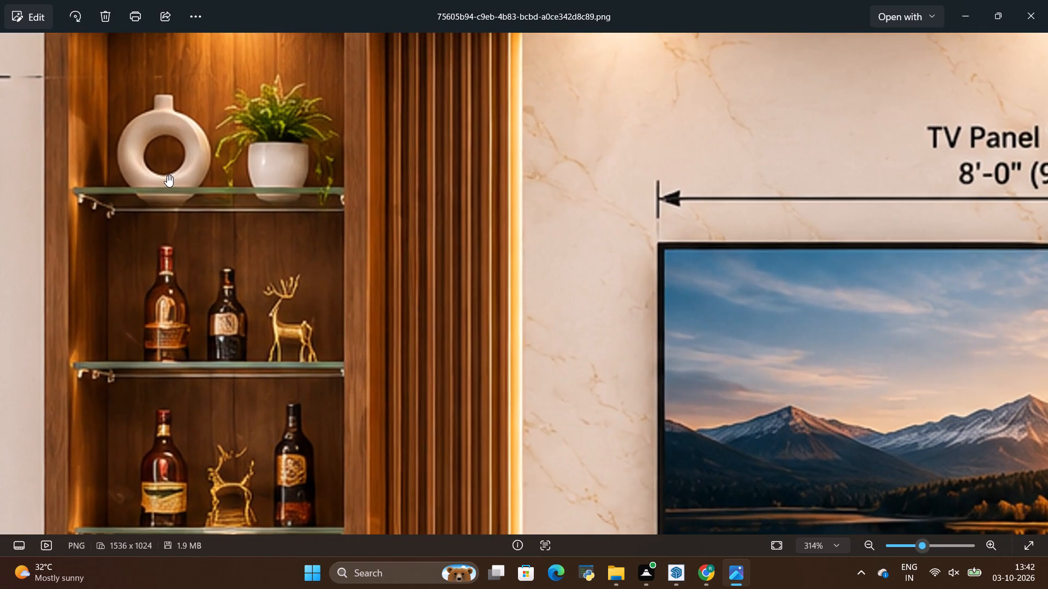
pyautogui.hotkey('alt', 'Tab')
pyautogui.scroll(7, 336, 266)
pyautogui.scroll(1, 303, 227)
pyautogui.moveTo(303, 227); pyautogui.dragTo(300, 232, button='middle')
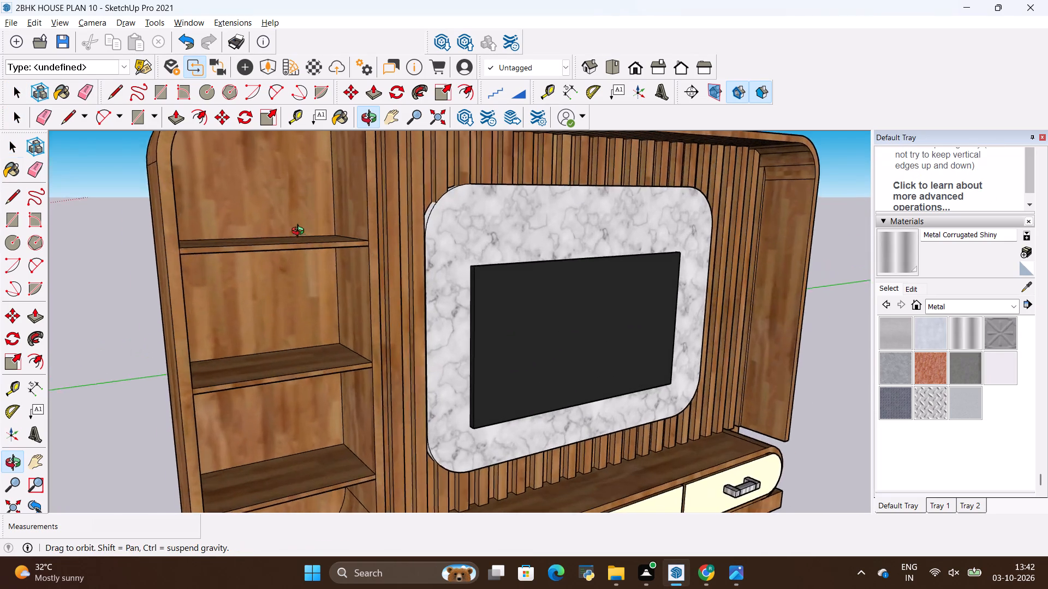
pyautogui.moveTo(300, 232); pyautogui.dragTo(225, 308, button='middle')
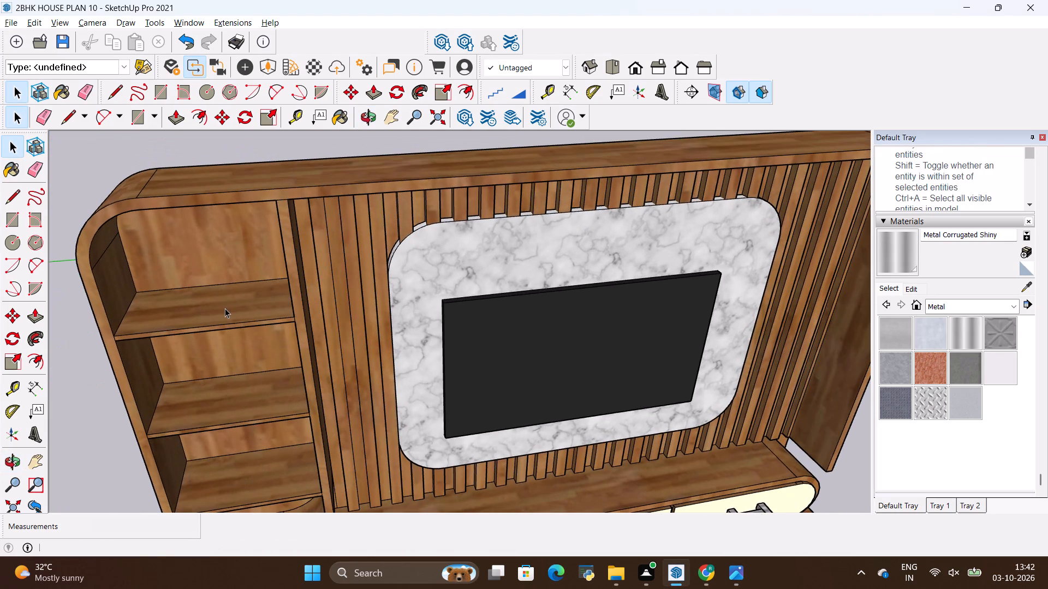
pyautogui.scroll(3, 228, 308)
pyautogui.hotkey('alt', 'Tab')
pyautogui.scroll(5, 233, 209)
pyautogui.hotkey('alt', 'Tab')
pyautogui.scroll(-4, 245, 211)
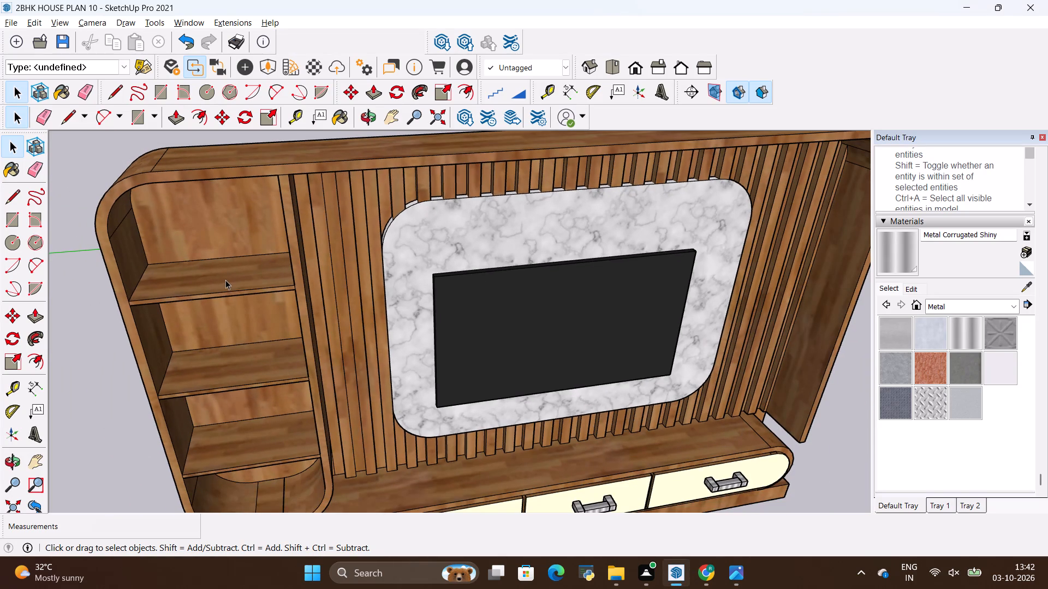
# Group the top, underside and front edge faces of the uppermost display shelf.
pyautogui.press('space')
pyautogui.doubleClick(225, 280)
pyautogui.doubleClick(225, 280)
pyautogui.doubleClick(225, 280)
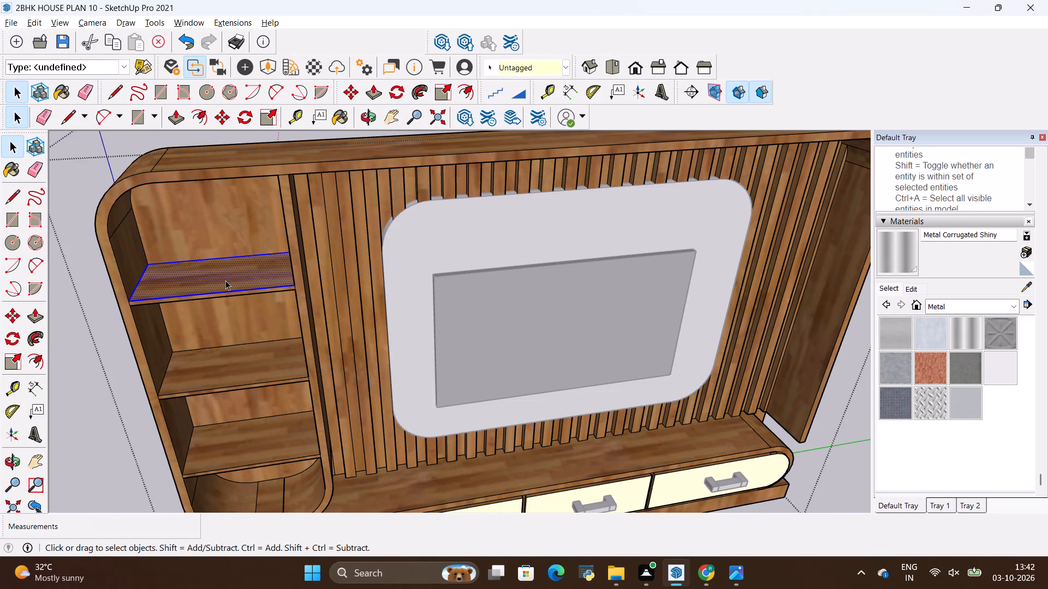
pyautogui.moveTo(236, 305); pyautogui.dragTo(246, 124, button='middle')
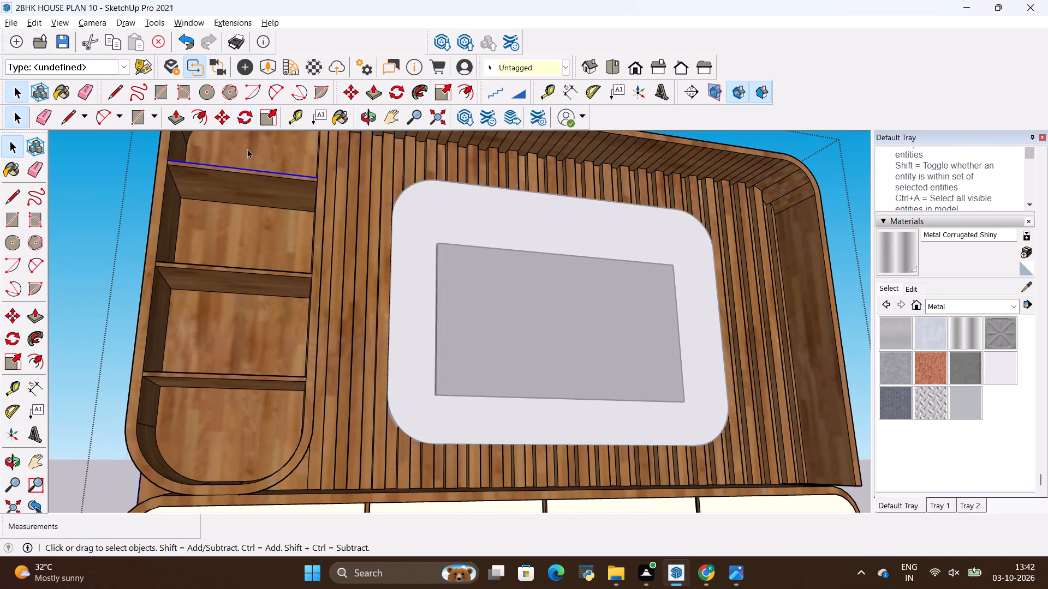
pyautogui.keyDown('ctrl'); pyautogui.doubleClick(255, 194); pyautogui.keyUp('ctrl')
pyautogui.keyDown('ctrl'); pyautogui.scroll(6, 258, 180); pyautogui.keyUp('ctrl')
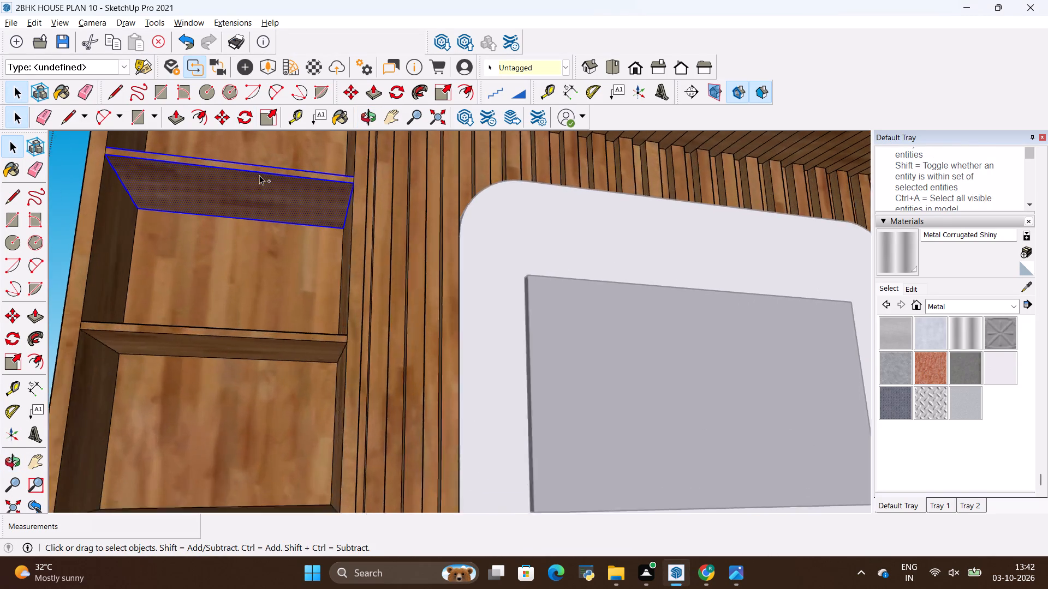
pyautogui.keyDown('ctrl'); pyautogui.scroll(2, 259, 175); pyautogui.keyUp('ctrl')
pyautogui.keyDown('ctrl'); pyautogui.doubleClick(275, 171); pyautogui.keyUp('ctrl')
pyautogui.keyDown('ctrl'); pyautogui.doubleClick(279, 167); pyautogui.keyUp('ctrl')
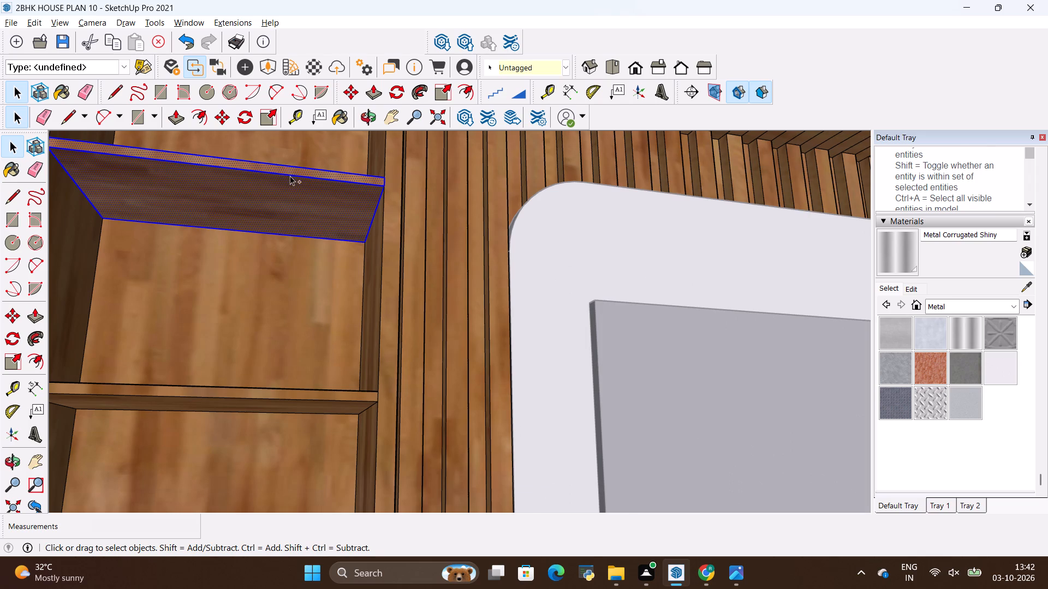
pyautogui.keyDown('ctrl'); pyautogui.scroll(1, 291, 176); pyautogui.keyUp('ctrl')
pyautogui.keyDown('ctrl'); pyautogui.moveTo(291, 176); pyautogui.dragTo(243, 415, button='middle'); pyautogui.keyUp('ctrl')
pyautogui.keyDown('ctrl'); pyautogui.scroll(-4, 282, 347); pyautogui.keyUp('ctrl')
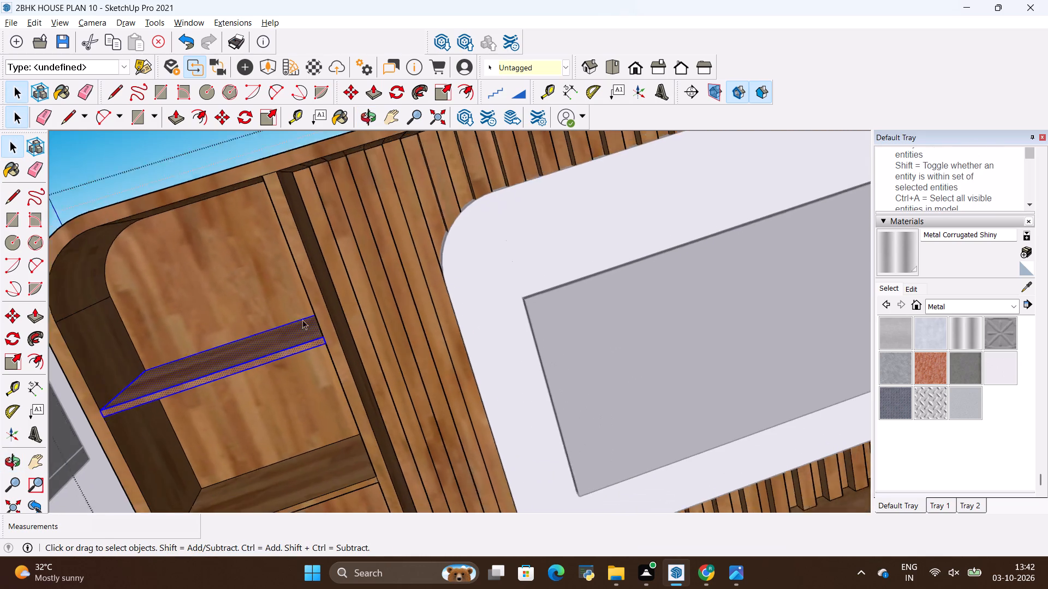
pyautogui.keyDown('ctrl'); pyautogui.scroll(-1, 302, 320); pyautogui.keyUp('ctrl')
pyautogui.moveTo(368, 304); pyautogui.dragTo(320, 357, button='middle')
pyautogui.scroll(-1, 313, 354)
pyautogui.rightClick(237, 304)
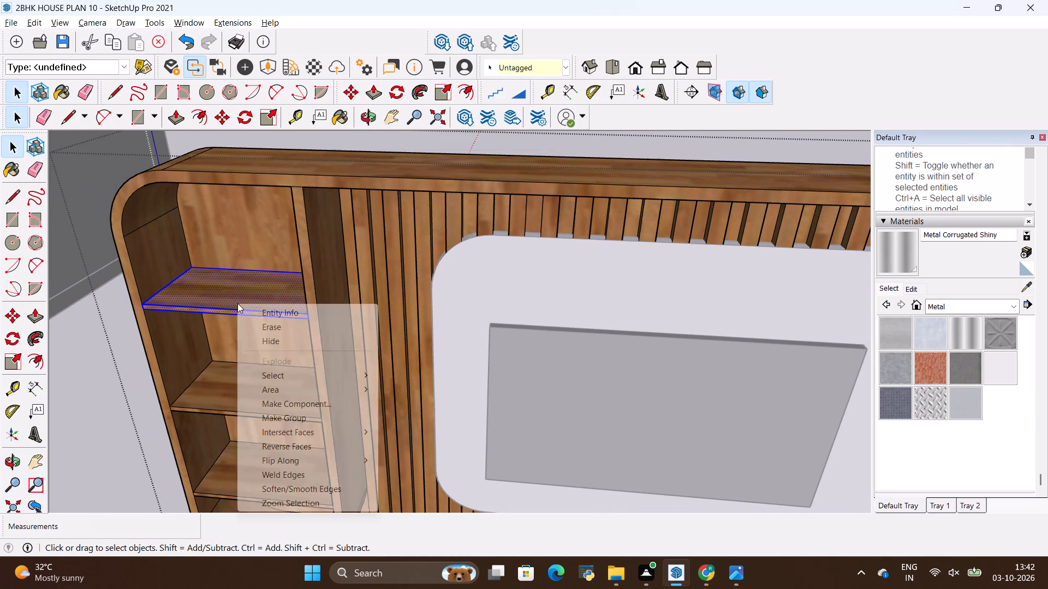
pyautogui.click(288, 414)
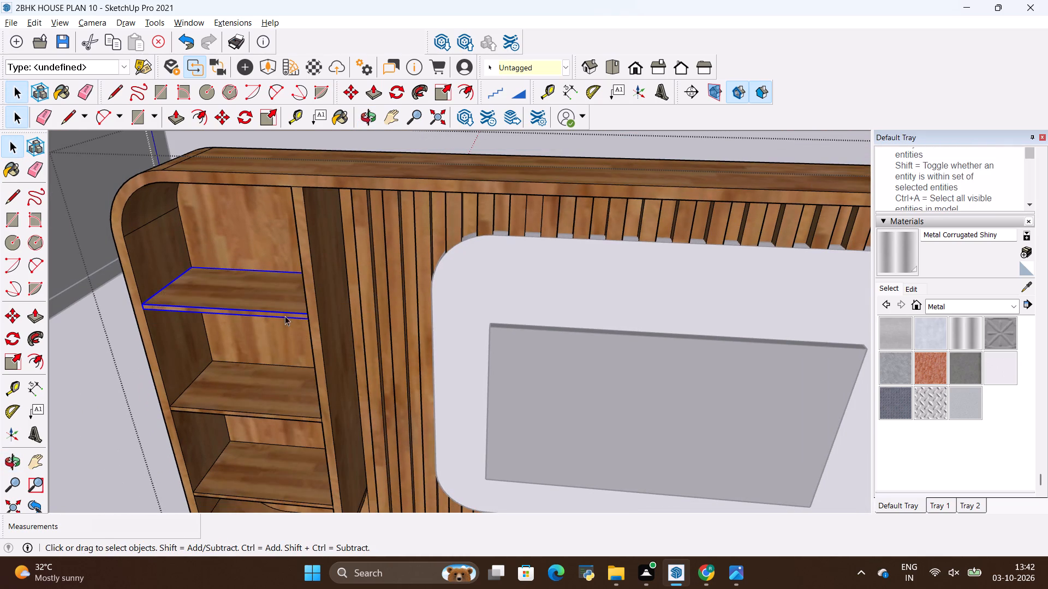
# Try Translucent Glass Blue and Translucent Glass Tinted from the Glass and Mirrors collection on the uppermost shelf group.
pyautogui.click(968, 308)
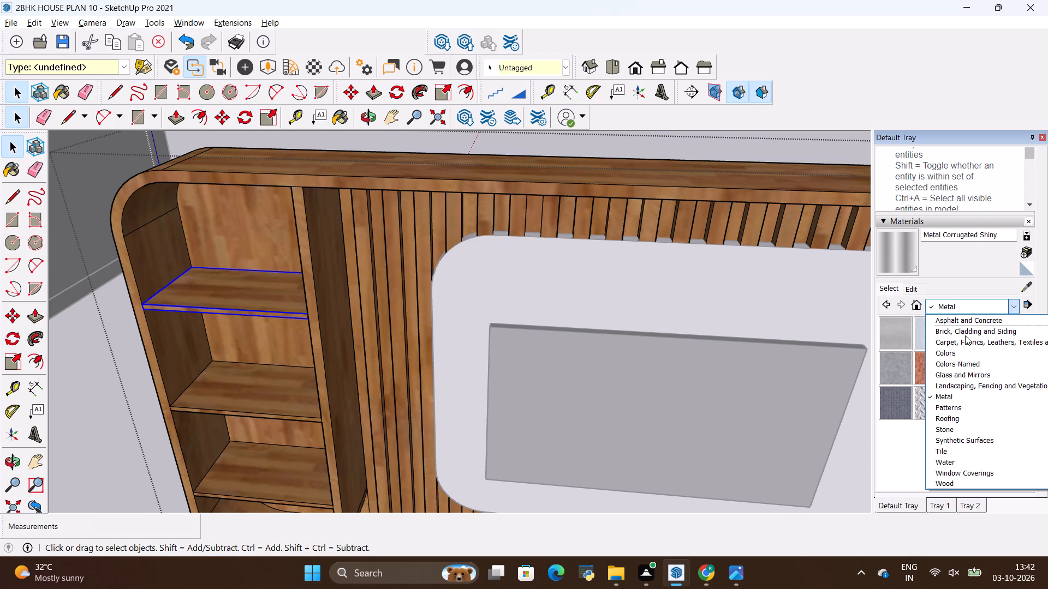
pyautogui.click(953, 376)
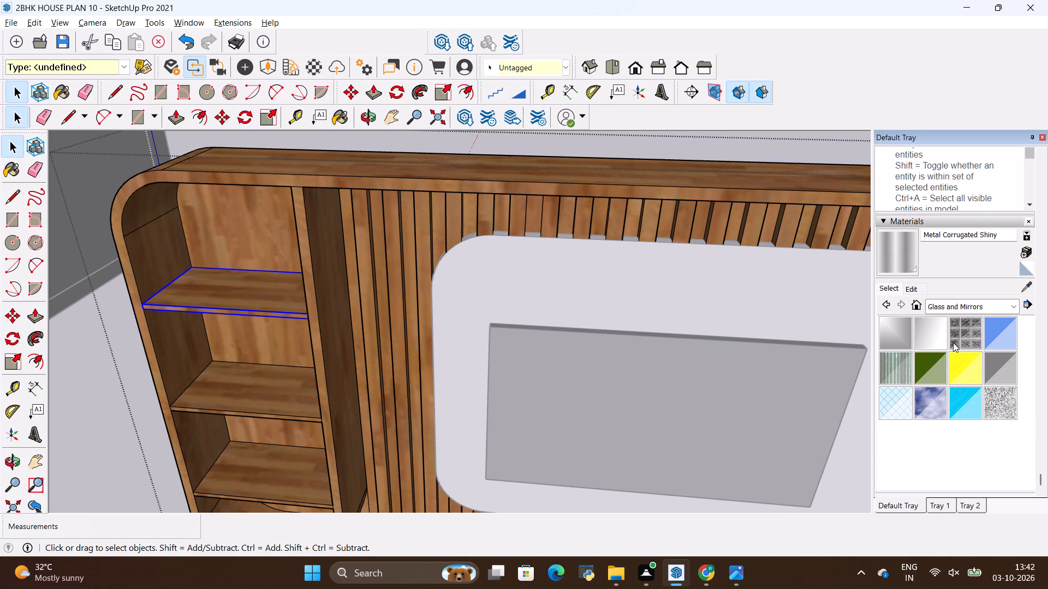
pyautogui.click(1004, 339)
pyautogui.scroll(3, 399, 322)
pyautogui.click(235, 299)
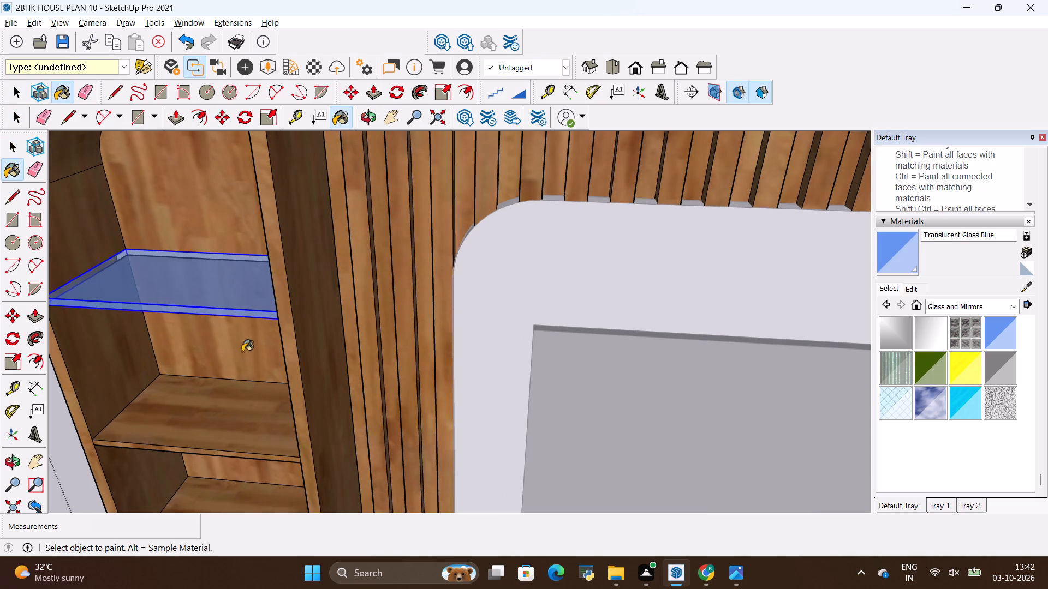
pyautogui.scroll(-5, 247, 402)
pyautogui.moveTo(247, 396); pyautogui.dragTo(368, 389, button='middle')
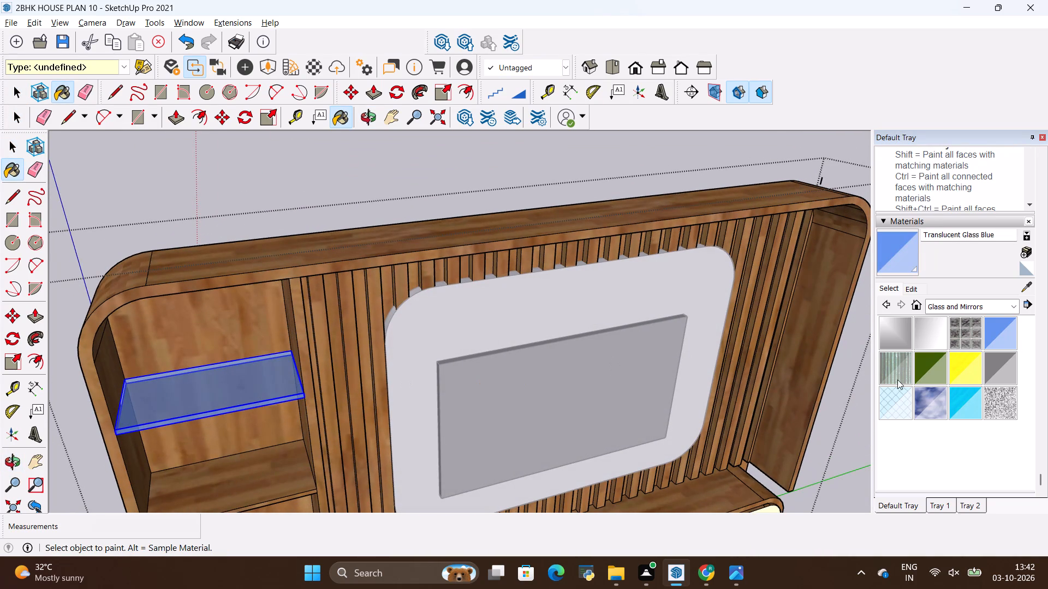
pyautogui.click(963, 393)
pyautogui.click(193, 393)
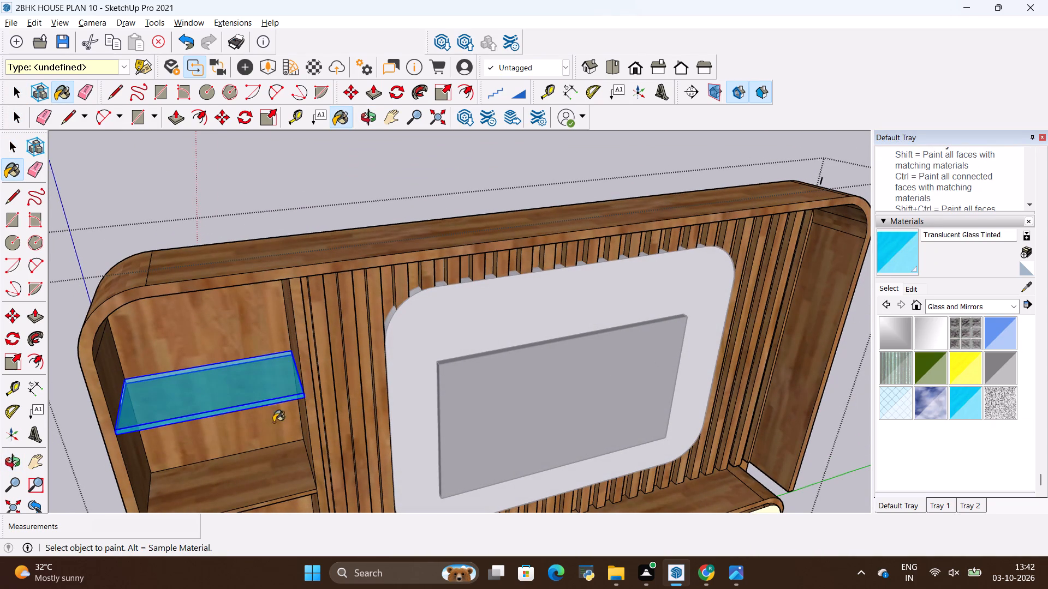
# Paint the uppermost shelf group with Translucent Glass Sky Reflect.
pyautogui.click(924, 408)
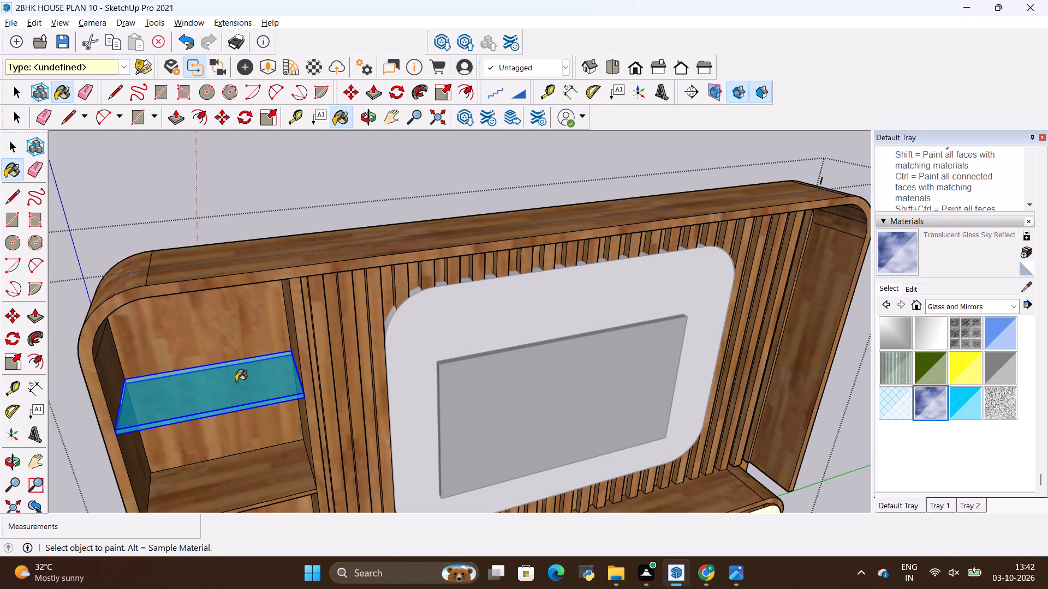
pyautogui.click(233, 380)
pyautogui.scroll(-6, 325, 406)
pyautogui.moveTo(273, 450); pyautogui.dragTo(272, 416, button='middle')
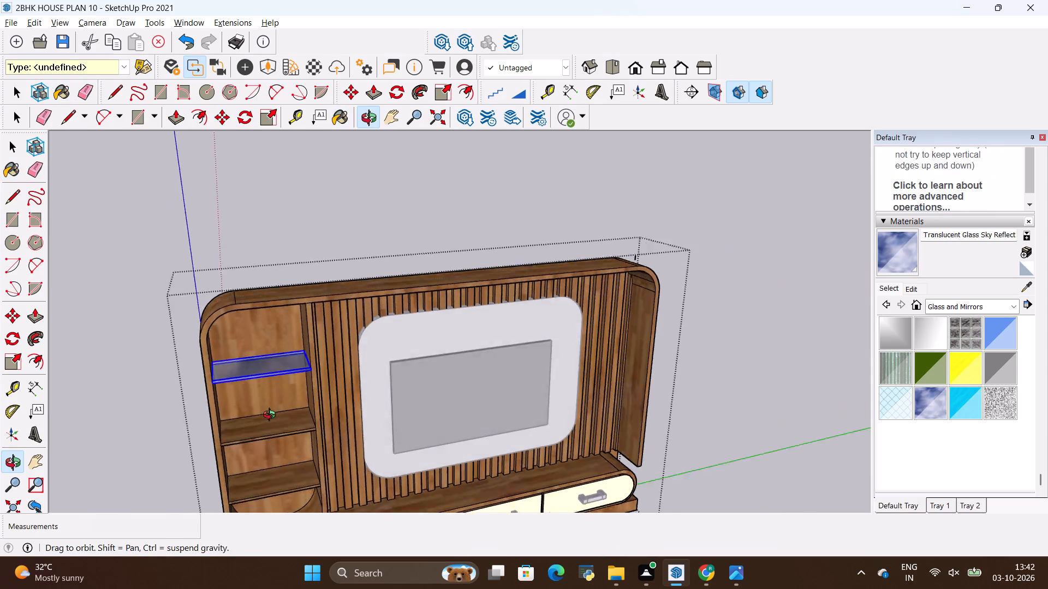
pyautogui.moveTo(272, 416); pyautogui.dragTo(189, 398, button='middle')
# Group the top, underside and front edge faces of the middle display shelf.
pyautogui.press('space')
pyautogui.scroll(2, 248, 407)
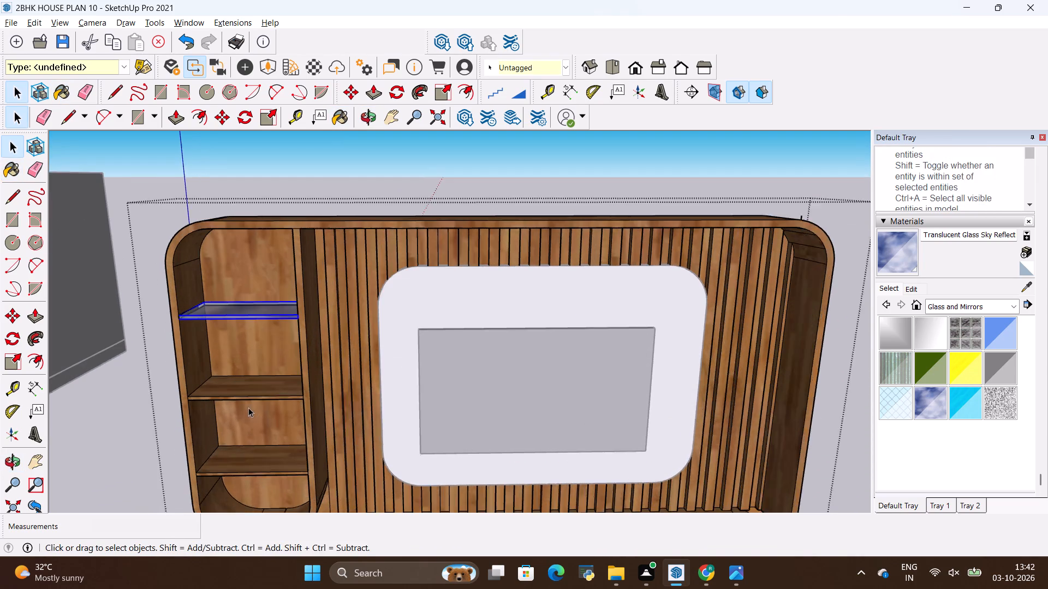
pyautogui.scroll(2, 248, 407)
pyautogui.doubleClick(248, 396)
pyautogui.doubleClick(248, 396)
pyautogui.doubleClick(241, 360)
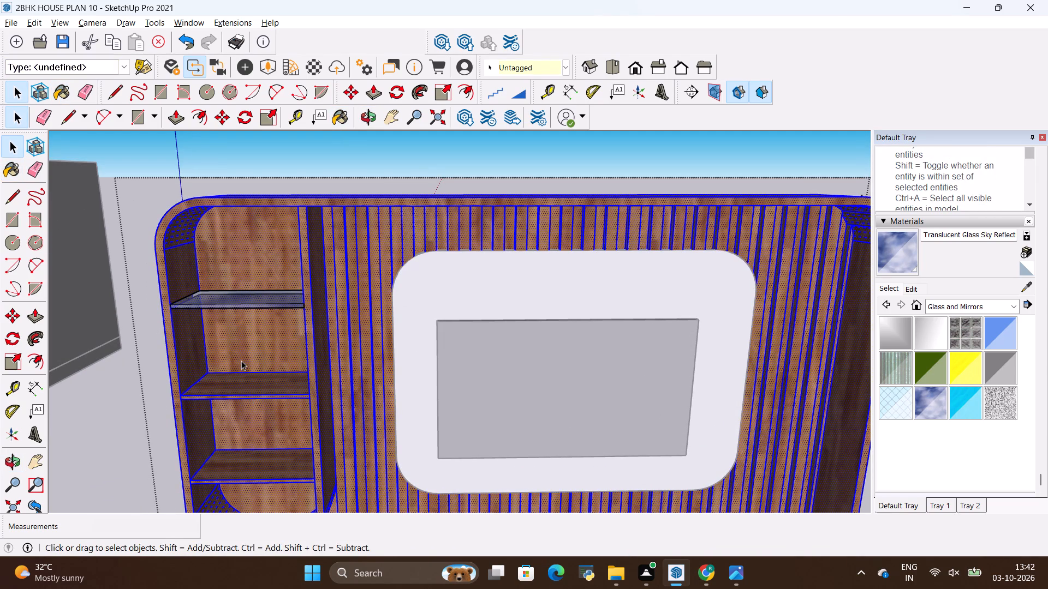
pyautogui.click(243, 396)
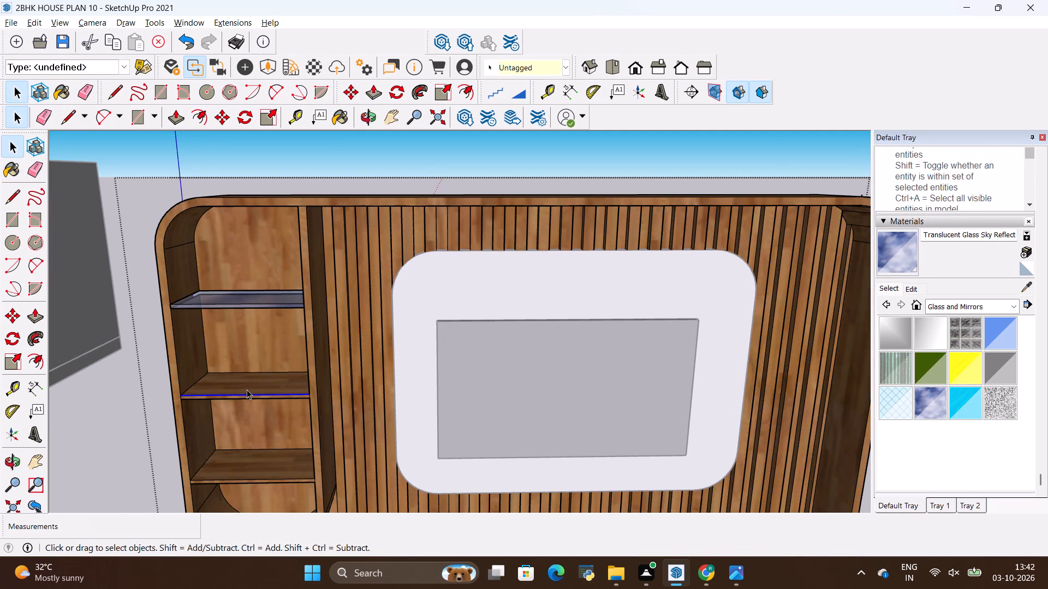
pyautogui.scroll(10, 247, 389)
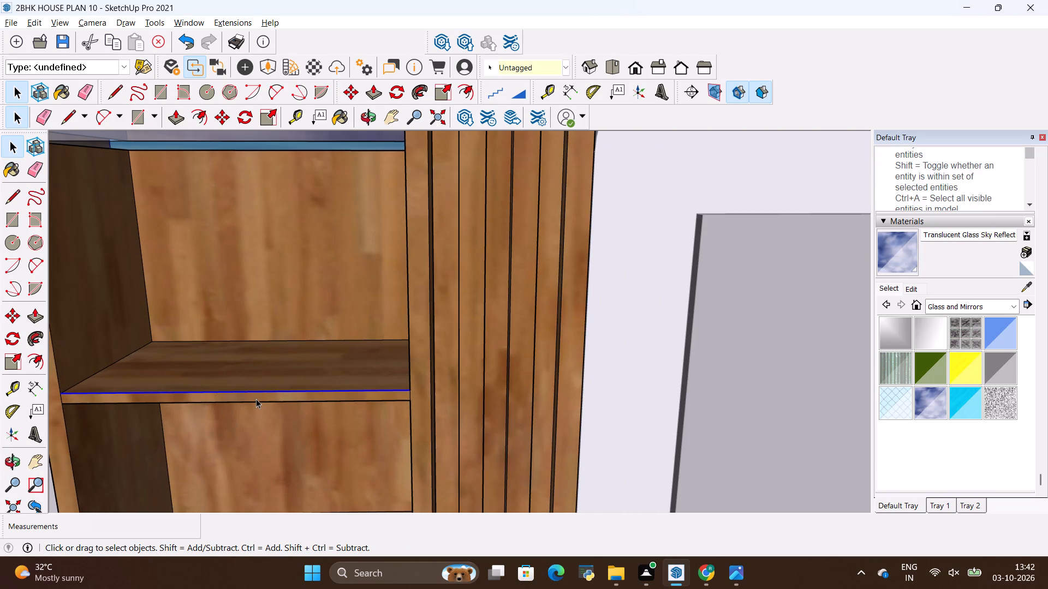
pyautogui.doubleClick(256, 399)
pyautogui.keyDown('ctrl'); pyautogui.doubleClick(266, 379); pyautogui.keyUp('ctrl')
pyautogui.keyDown('ctrl'); pyautogui.moveTo(305, 399); pyautogui.dragTo(343, 193, button='middle'); pyautogui.keyUp('ctrl')
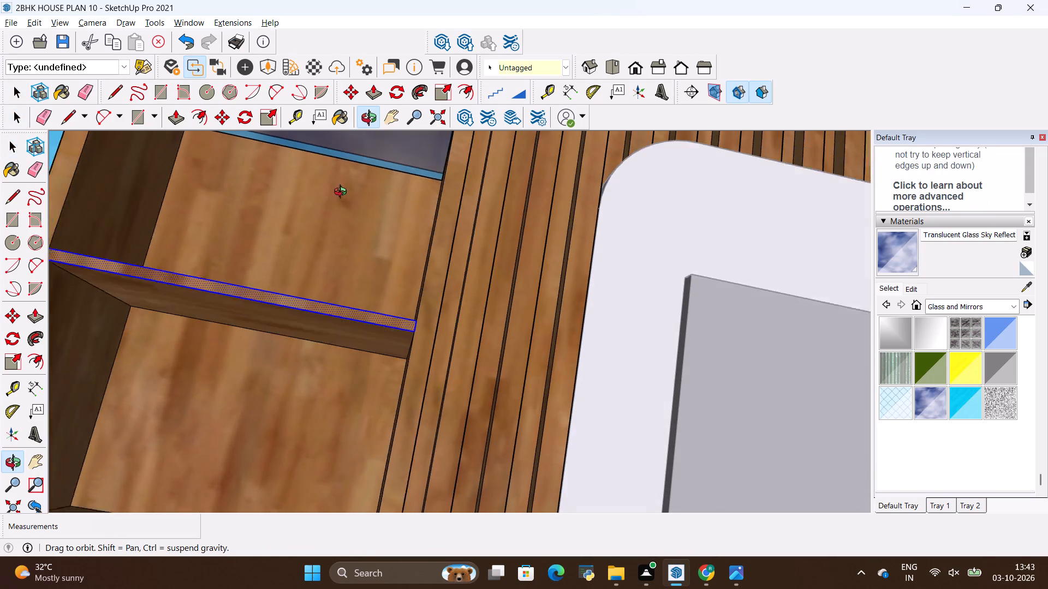
pyautogui.keyDown('ctrl'); pyautogui.moveTo(343, 193); pyautogui.dragTo(349, 158, button='middle'); pyautogui.keyUp('ctrl')
pyautogui.keyDown('ctrl'); pyautogui.doubleClick(317, 297); pyautogui.keyUp('ctrl')
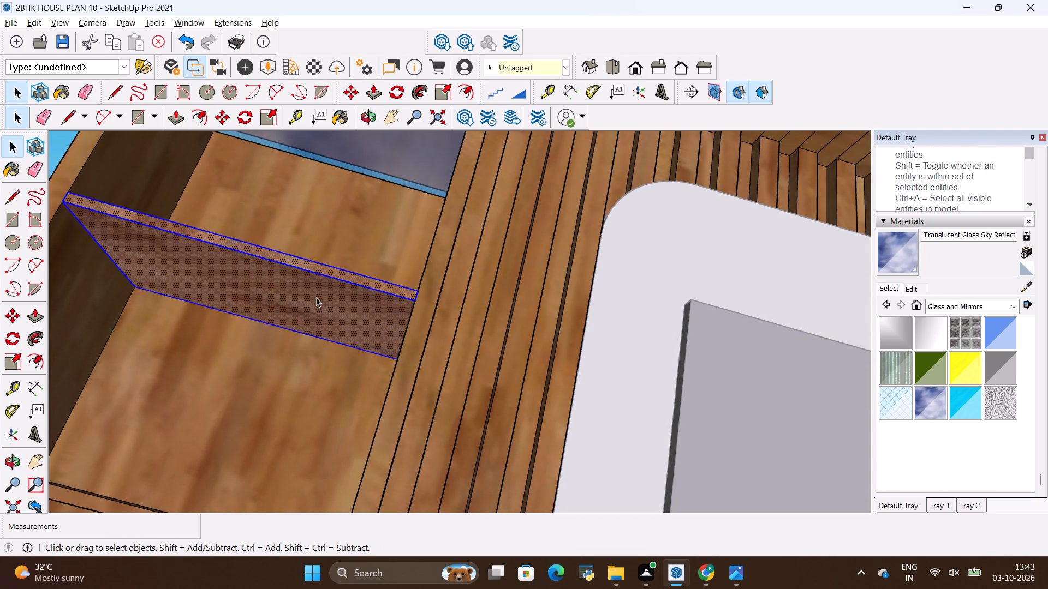
pyautogui.rightClick(316, 297)
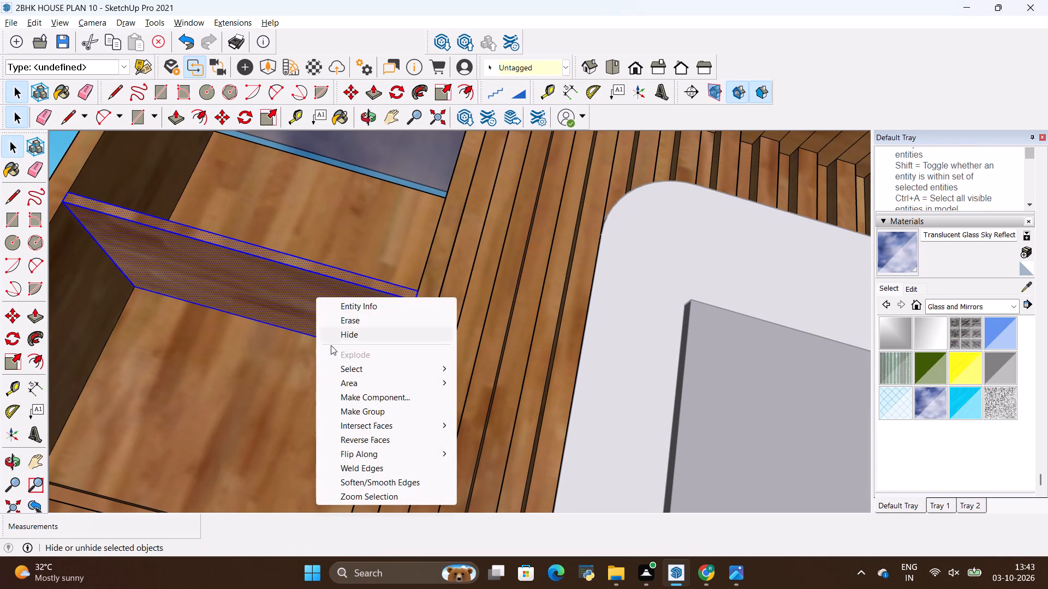
pyautogui.click(352, 415)
# Group the lowest display shelf's top, underside and front edge faces together with the middle shelf group.
pyautogui.scroll(-4, 436, 329)
pyautogui.moveTo(487, 287); pyautogui.dragTo(419, 379, button='middle')
pyautogui.scroll(-5, 476, 265)
pyautogui.scroll(3, 365, 450)
pyautogui.moveTo(475, 286); pyautogui.dragTo(458, 317, button='middle')
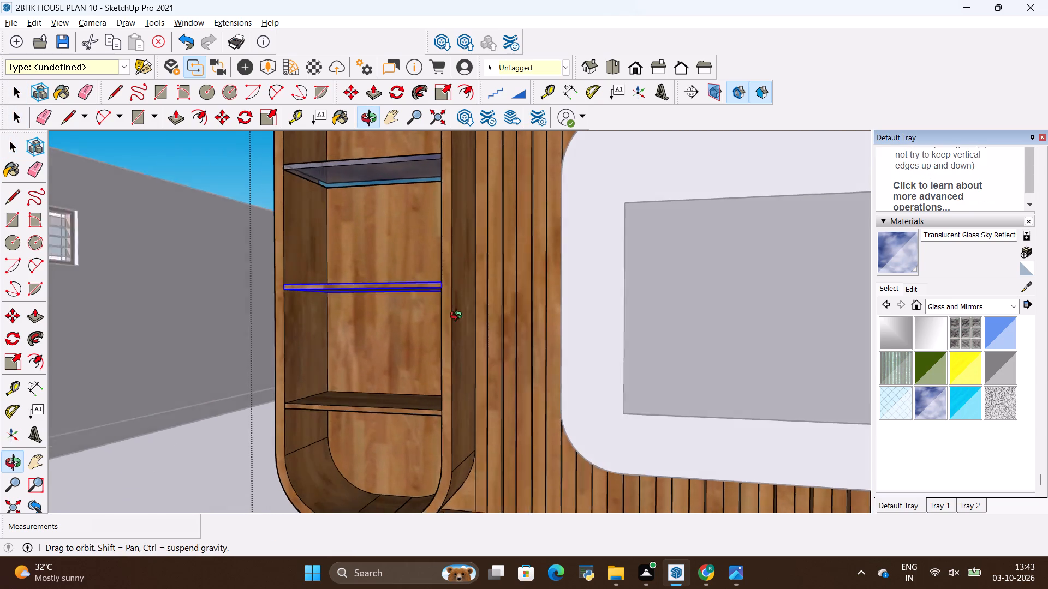
pyautogui.moveTo(458, 317); pyautogui.dragTo(427, 413, button='middle')
pyautogui.moveTo(420, 268); pyautogui.dragTo(515, 400, button='middle')
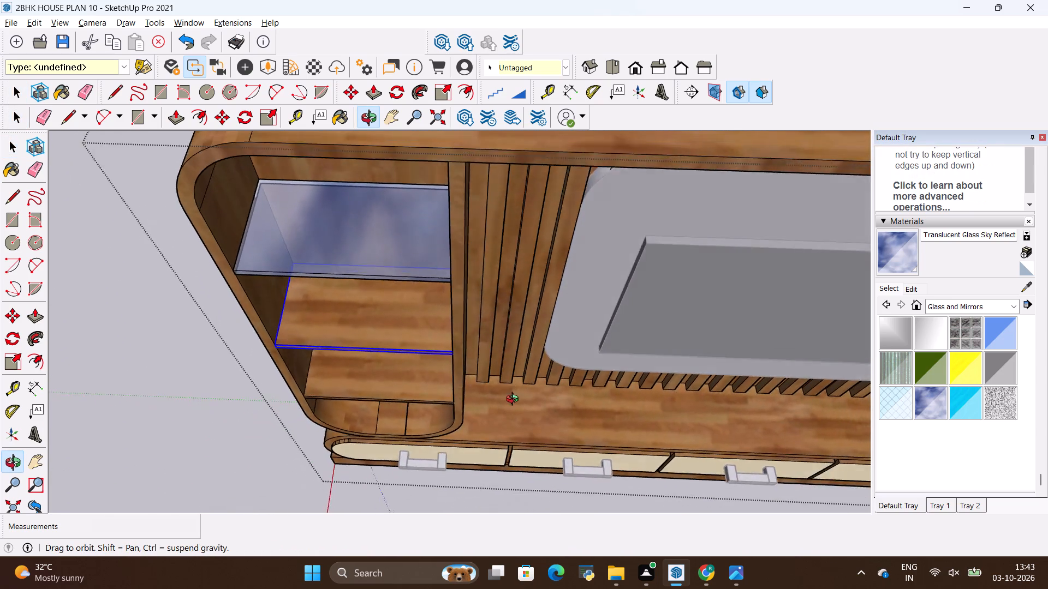
pyautogui.moveTo(515, 400); pyautogui.dragTo(468, 232, button='middle')
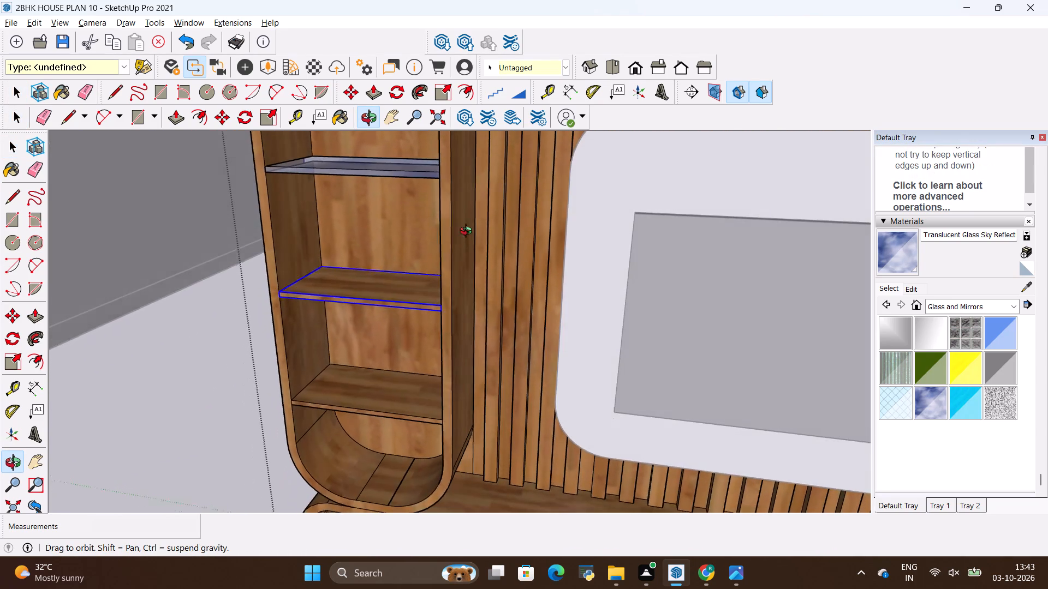
pyautogui.moveTo(468, 232); pyautogui.dragTo(486, 214, button='middle')
pyautogui.scroll(4, 395, 407)
pyautogui.keyDown('ctrl'); pyautogui.doubleClick(392, 408); pyautogui.keyUp('ctrl')
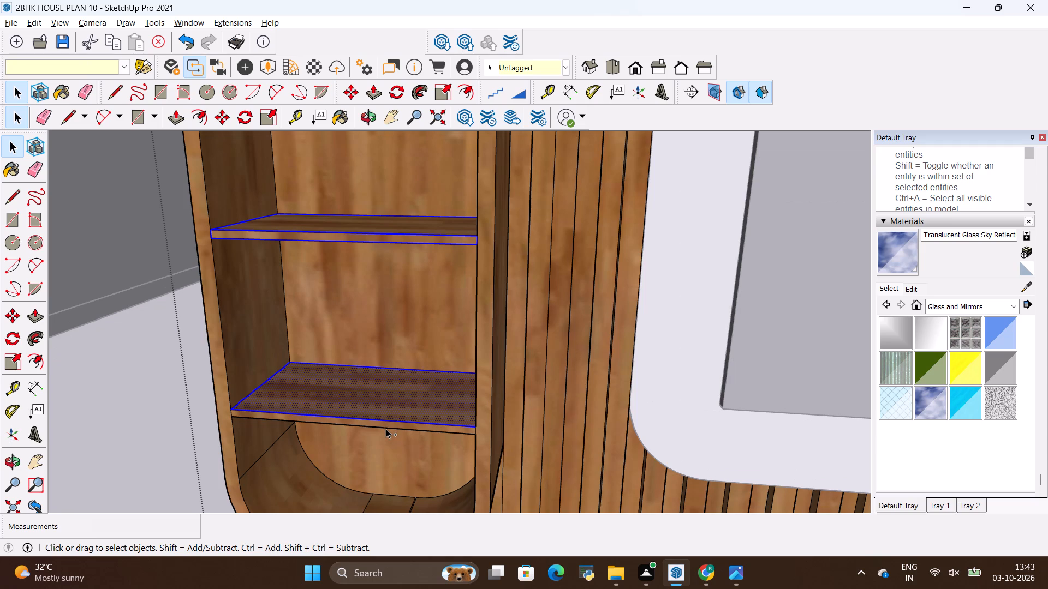
pyautogui.keyDown('ctrl'); pyautogui.doubleClick(386, 429); pyautogui.keyUp('ctrl')
pyautogui.keyDown('ctrl'); pyautogui.moveTo(388, 429); pyautogui.dragTo(460, 176, button='middle'); pyautogui.keyUp('ctrl')
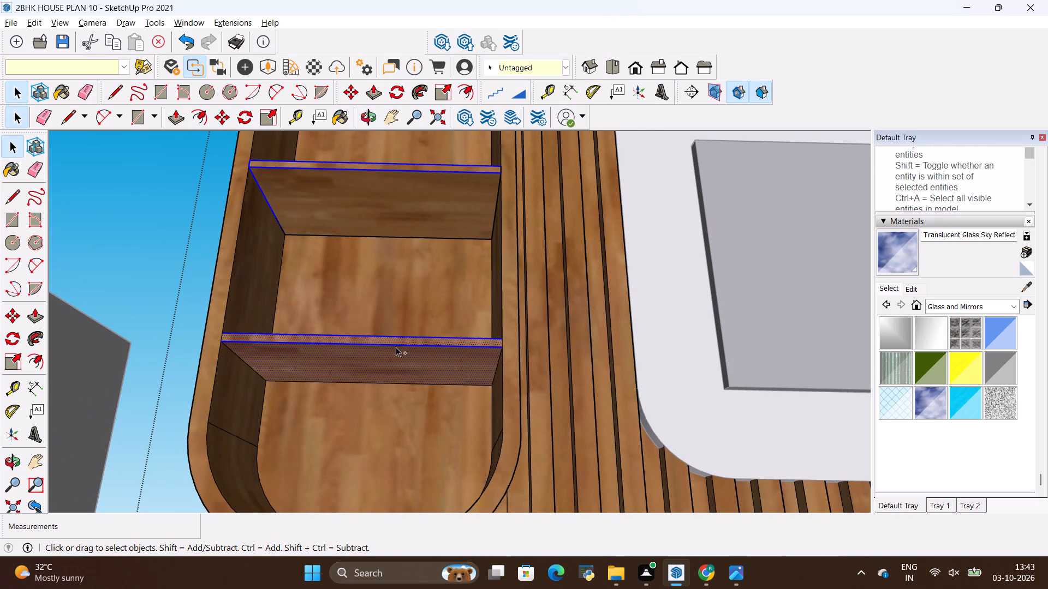
pyautogui.keyDown('ctrl'); pyautogui.doubleClick(396, 362); pyautogui.keyUp('ctrl')
pyautogui.rightClick(396, 362)
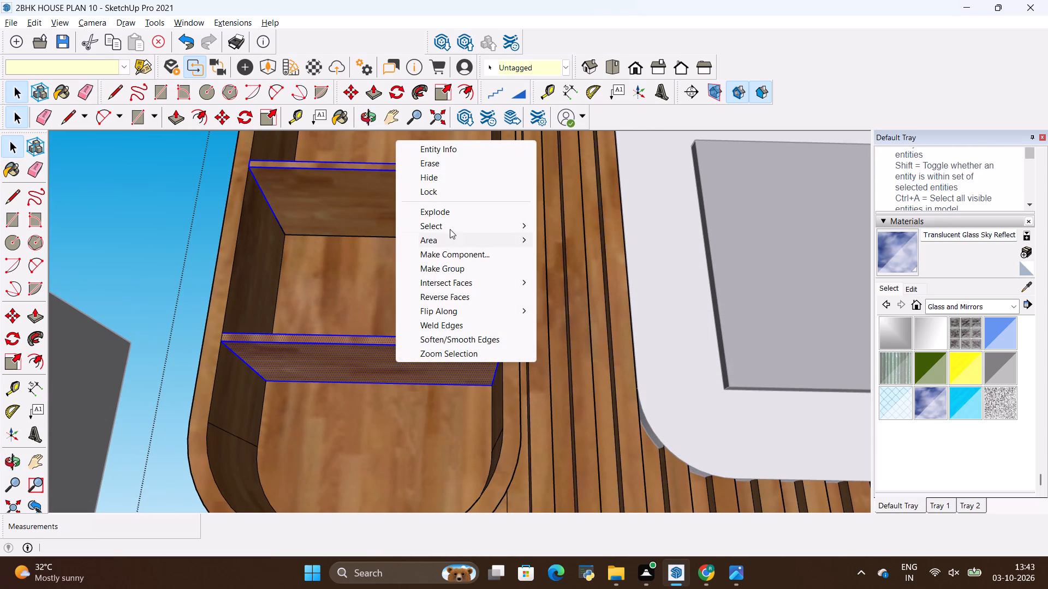
pyautogui.click(449, 269)
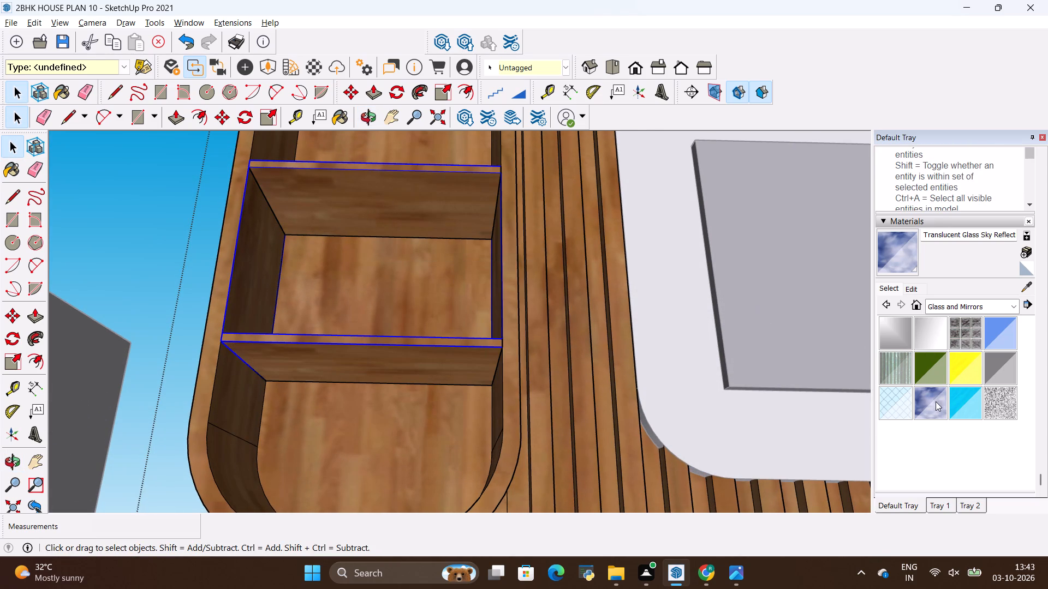
# Paint the combined group of the middle and lowest shelves with Translucent Glass Sky Reflect.
pyautogui.click(931, 411)
pyautogui.scroll(1, 395, 351)
pyautogui.click(395, 360)
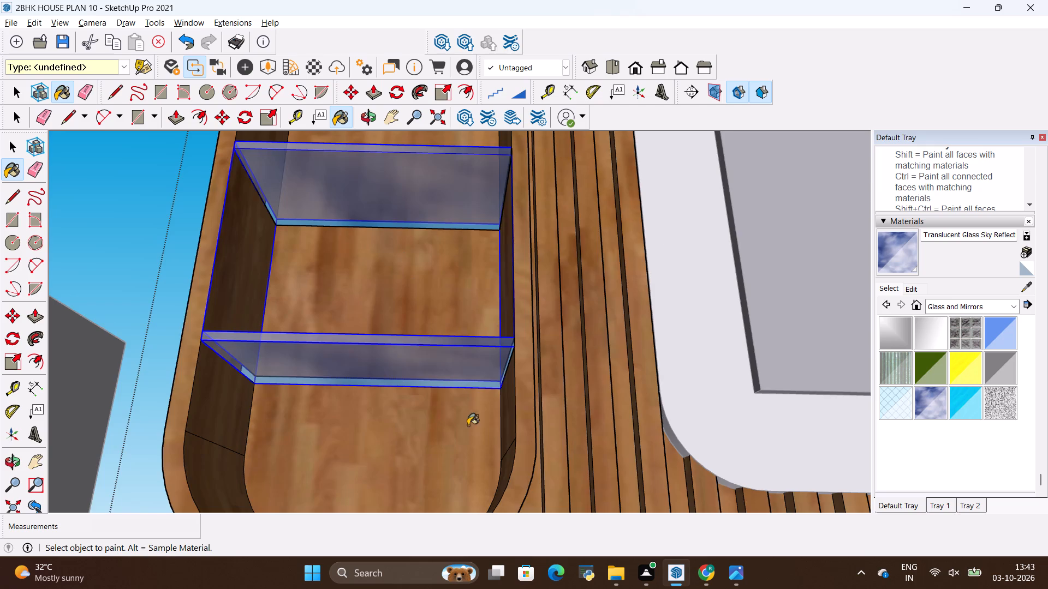
pyautogui.scroll(-5, 468, 425)
pyautogui.press('Escape')
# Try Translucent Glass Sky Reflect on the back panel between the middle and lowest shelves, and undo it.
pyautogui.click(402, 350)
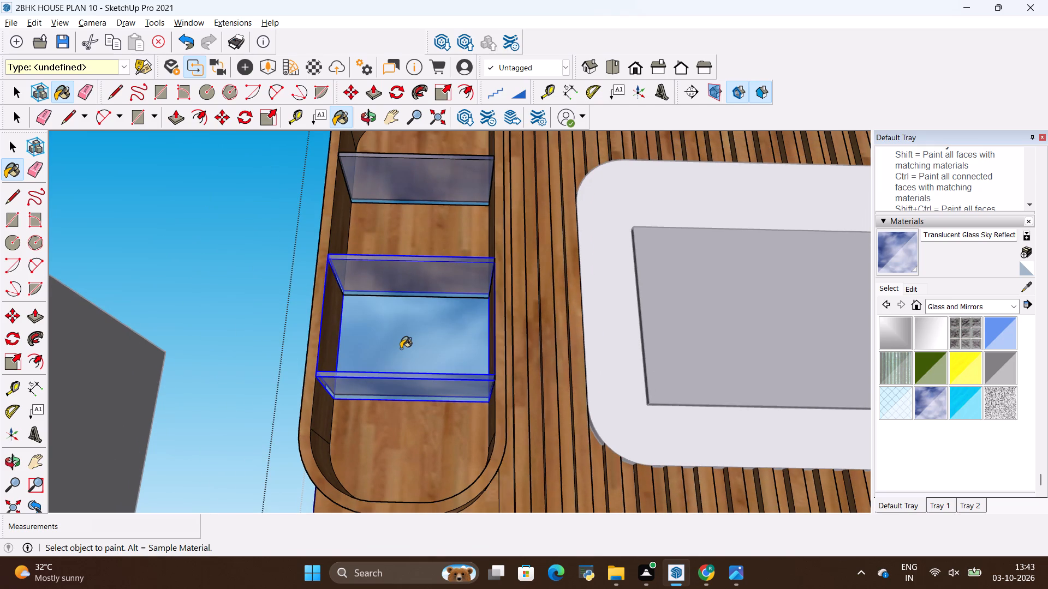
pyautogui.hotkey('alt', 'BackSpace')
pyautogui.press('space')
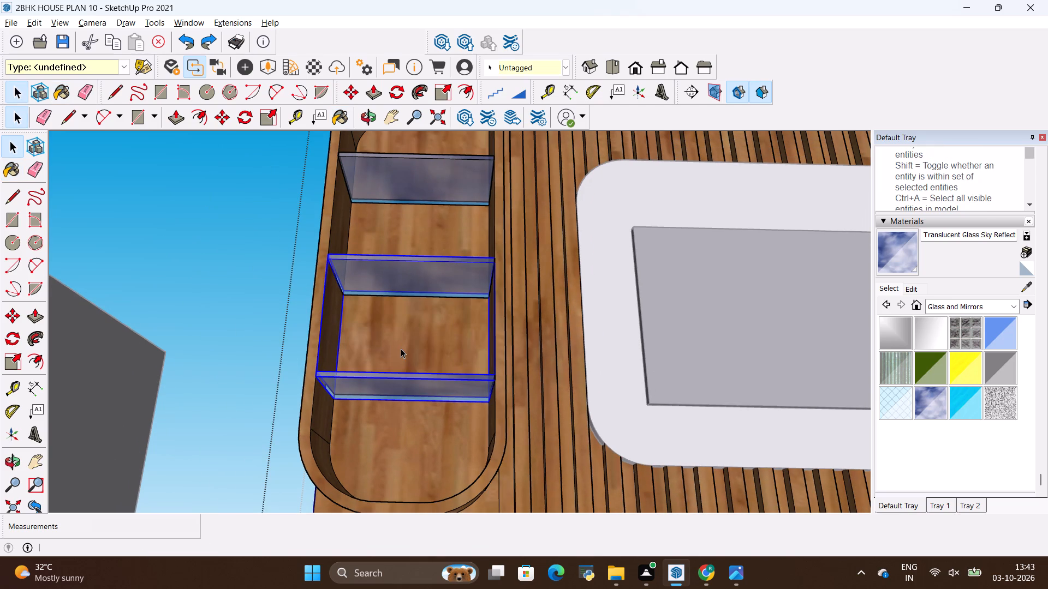
# Examine the glass shelves up close and within the whole TV wall unit at an angle.
pyautogui.click(406, 354)
pyautogui.moveTo(514, 329); pyautogui.dragTo(370, 531, button='middle')
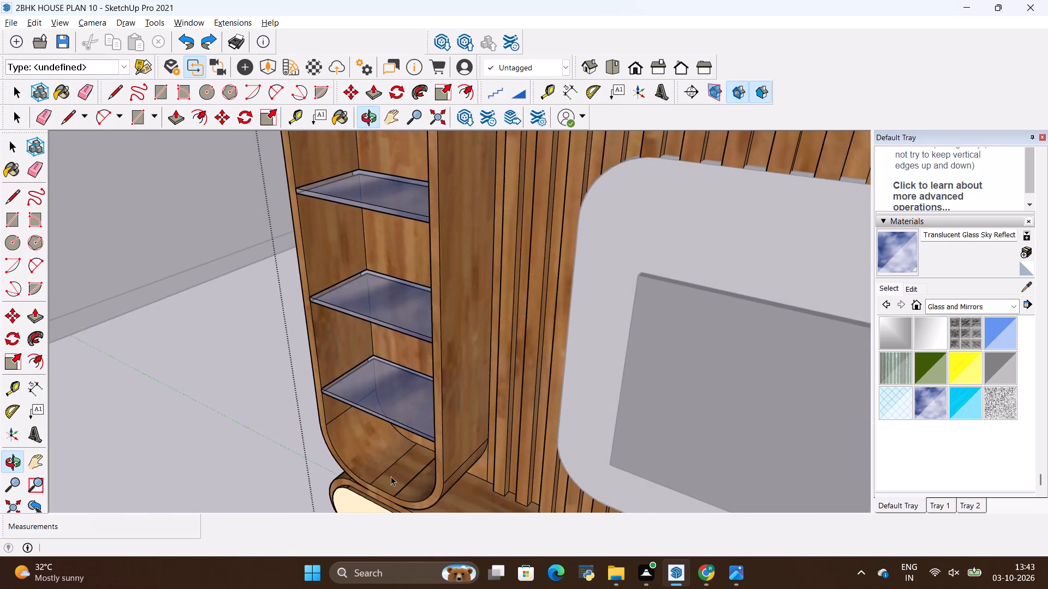
pyautogui.scroll(-6, 425, 413)
pyautogui.moveTo(432, 392); pyautogui.dragTo(591, 440, button='middle')
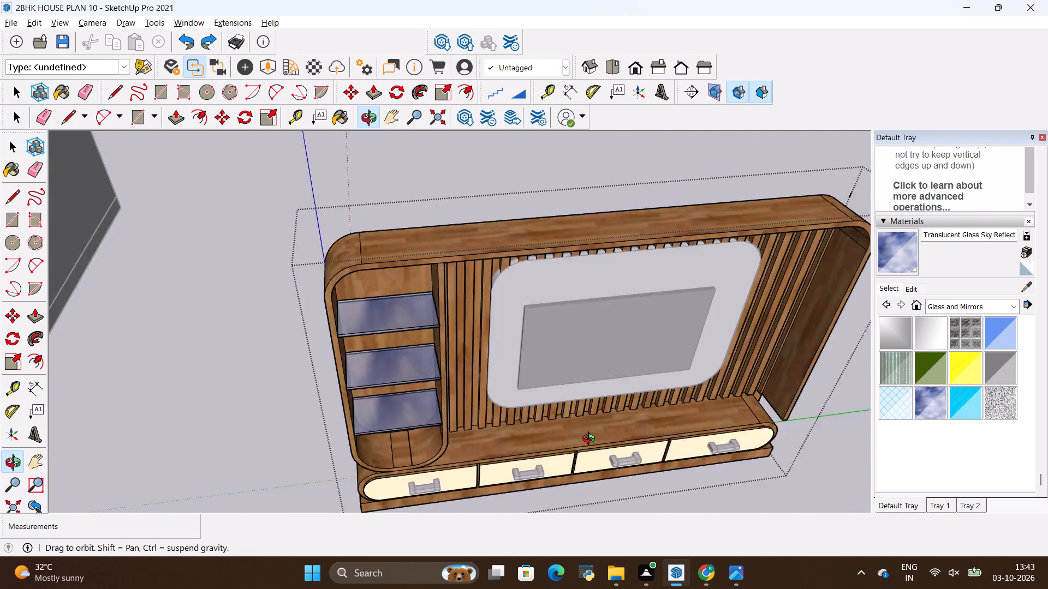
pyautogui.moveTo(591, 440); pyautogui.dragTo(611, 379, button='middle')
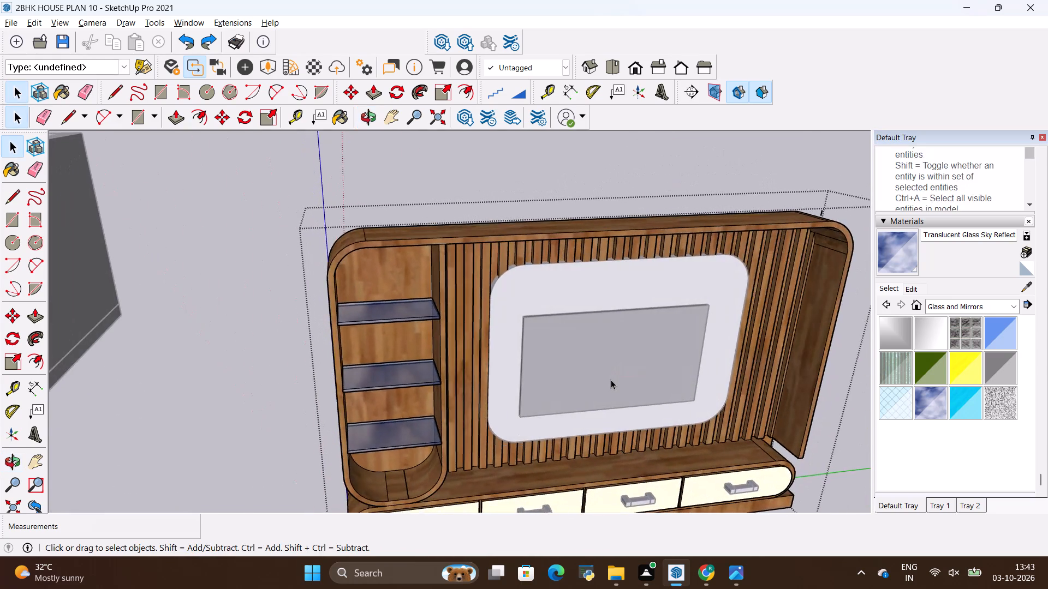
pyautogui.scroll(-4, 611, 380)
pyautogui.scroll(1, 650, 495)
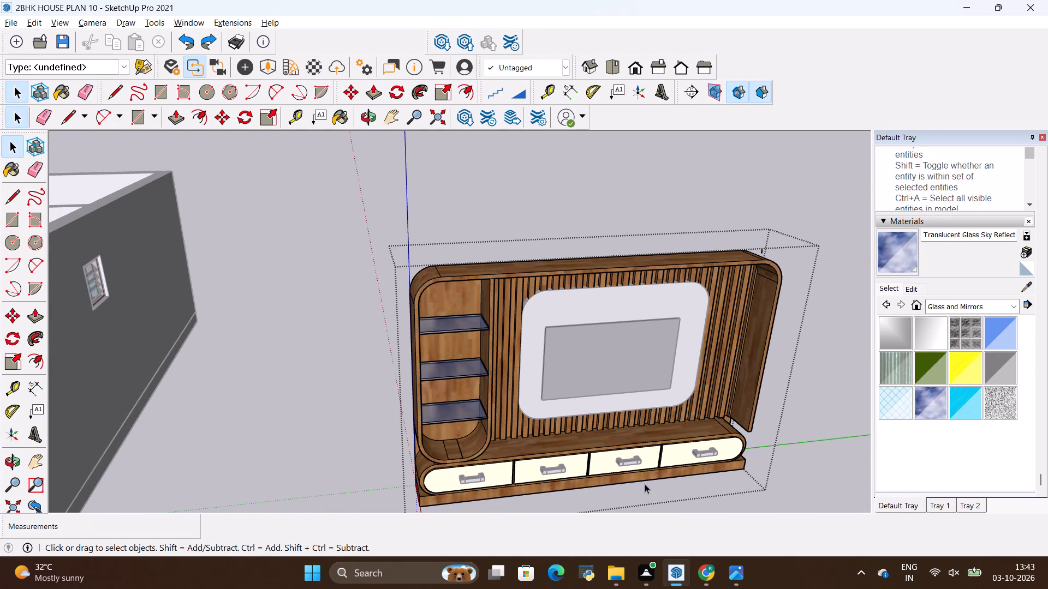
# Compare the TV wall unit's shelves, slats, central panel and drawers with the reference image, from the front and close up.
pyautogui.scroll(2, 652, 478)
pyautogui.scroll(-5, 640, 443)
pyautogui.scroll(-3, 694, 462)
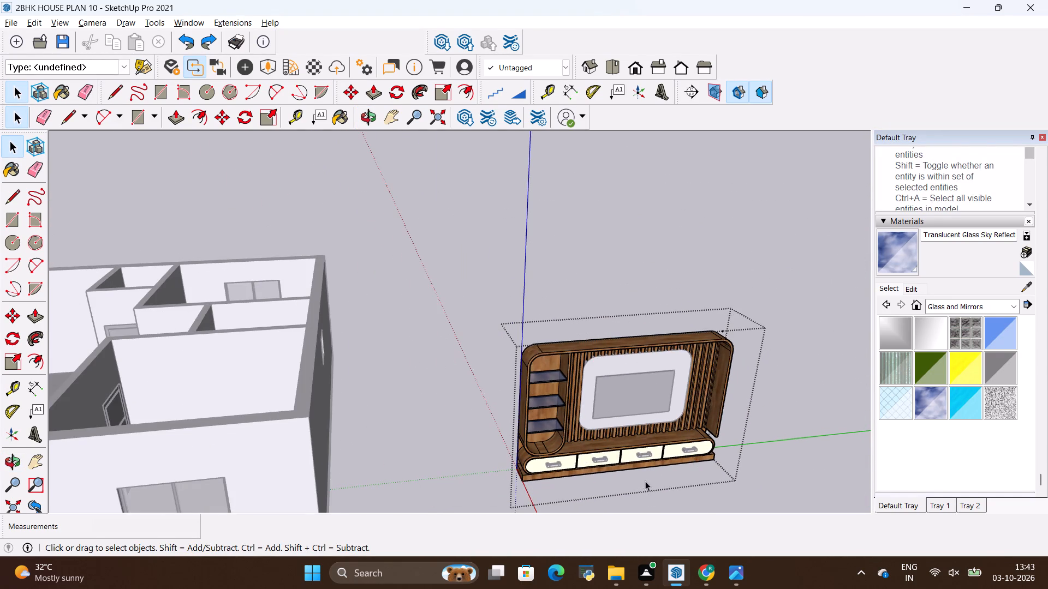
pyautogui.moveTo(645, 479); pyautogui.dragTo(610, 413, button='middle')
pyautogui.moveTo(604, 412); pyautogui.dragTo(600, 397, button='middle')
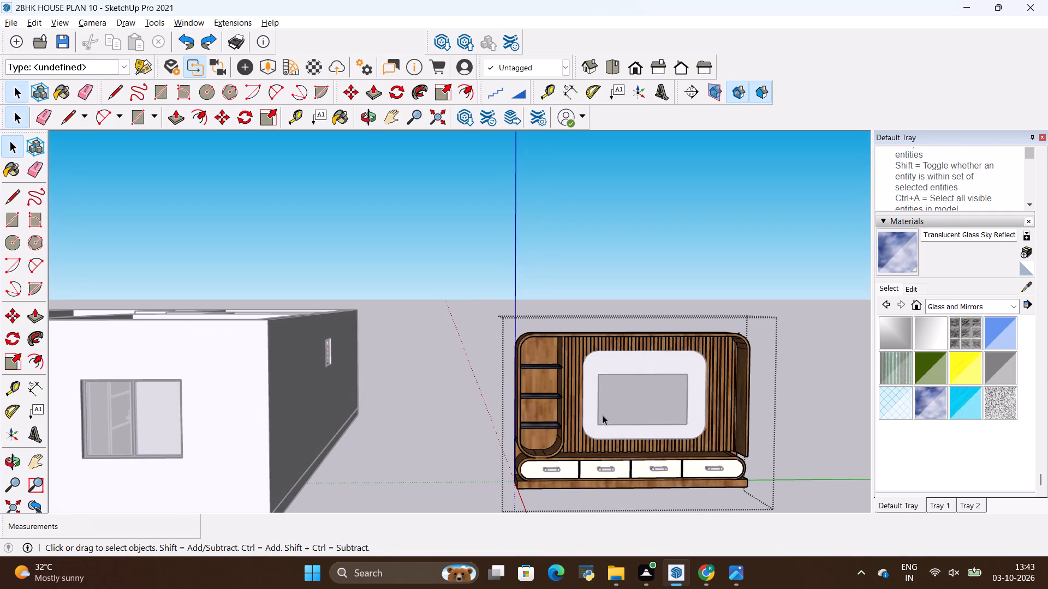
pyautogui.hotkey('alt', 'Tab')
pyautogui.hotkey('alt', 'Tab')
pyautogui.hotkey('alt', 'Tab')
pyautogui.scroll(-20, 612, 367)
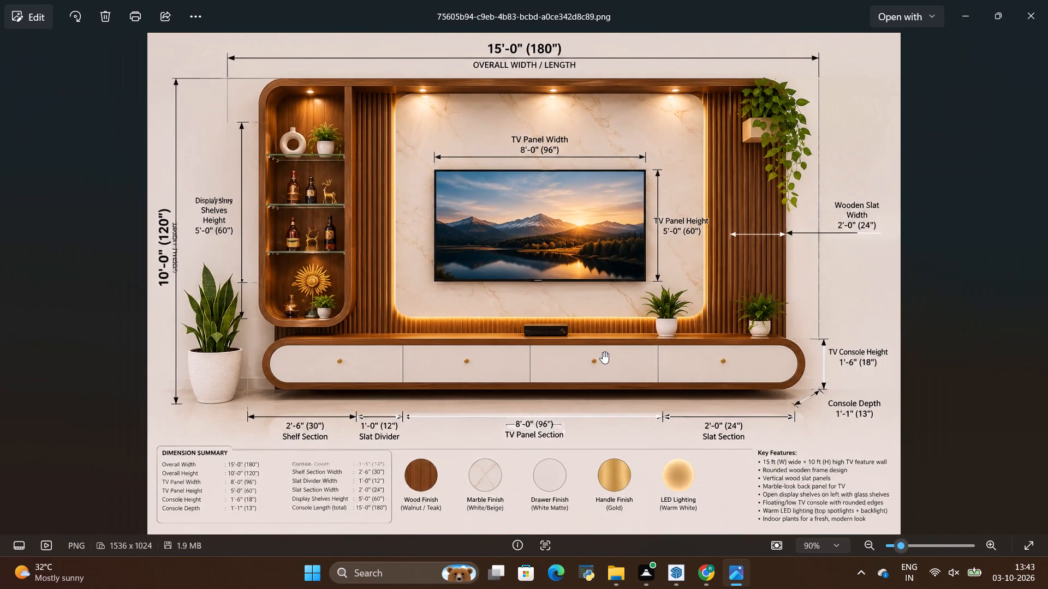
pyautogui.scroll(3, 575, 280)
pyautogui.scroll(-3, 575, 280)
pyautogui.hotkey('alt', 'Tab')
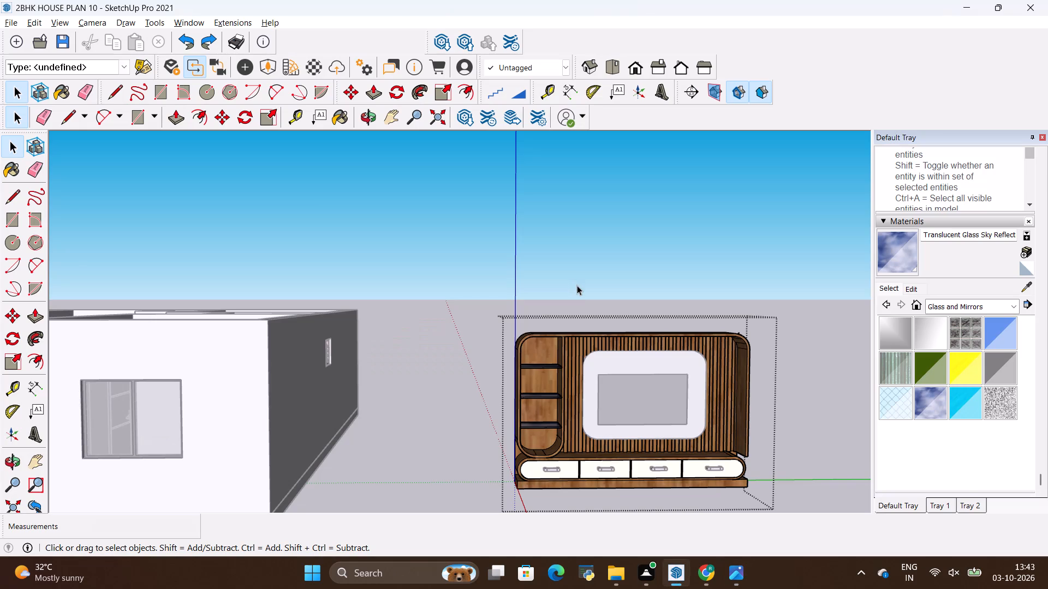
pyautogui.hotkey('alt', 'Tab')
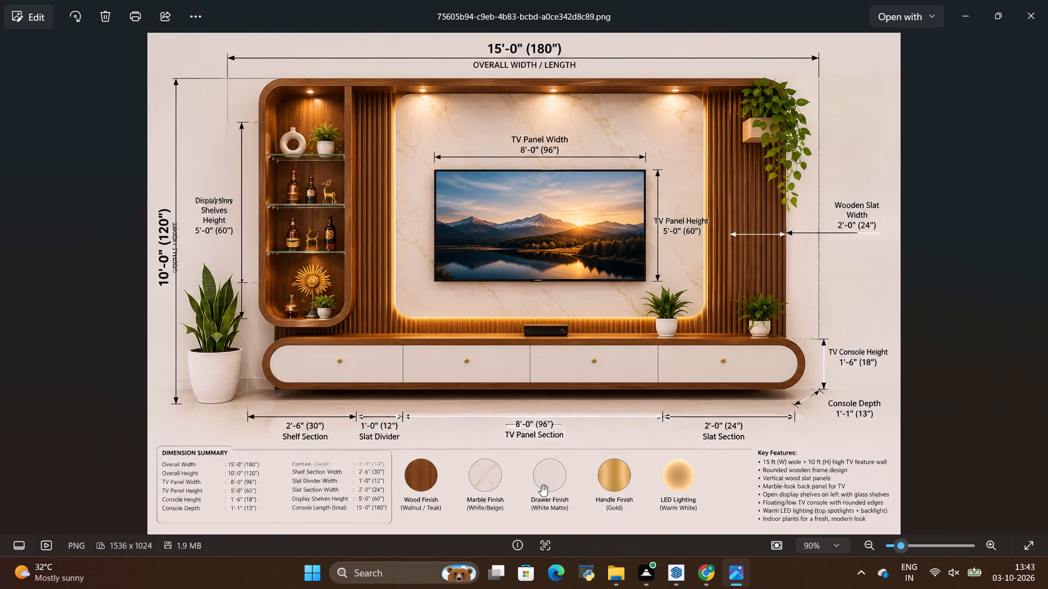
pyautogui.hotkey('alt', 'Tab')
pyautogui.scroll(8, 480, 465)
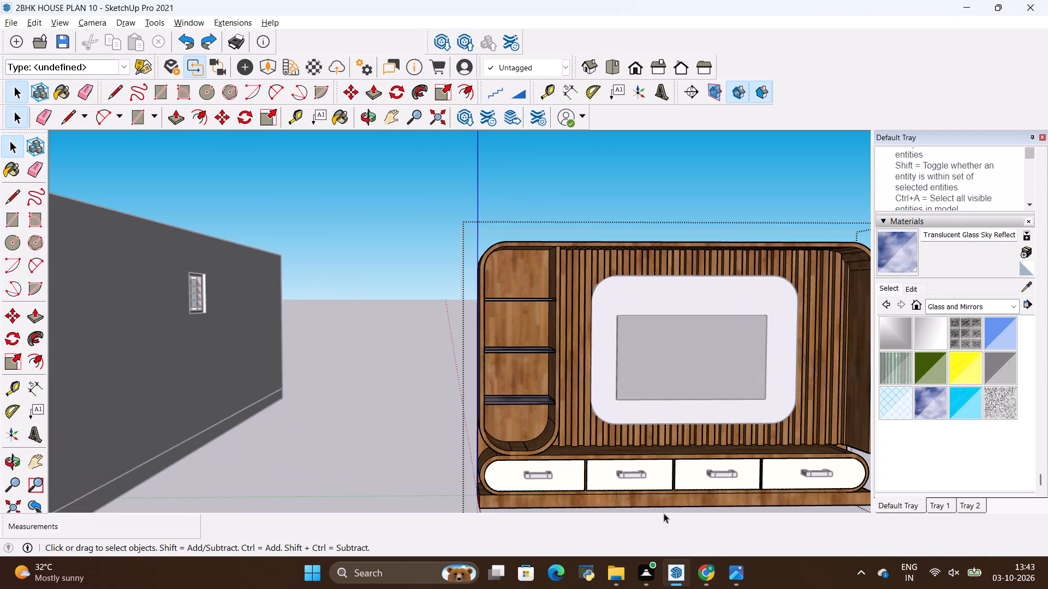
pyautogui.scroll(-5, 580, 427)
pyautogui.scroll(8, 654, 478)
pyautogui.scroll(1, 576, 406)
pyautogui.moveTo(576, 406); pyautogui.dragTo(579, 417, button='middle')
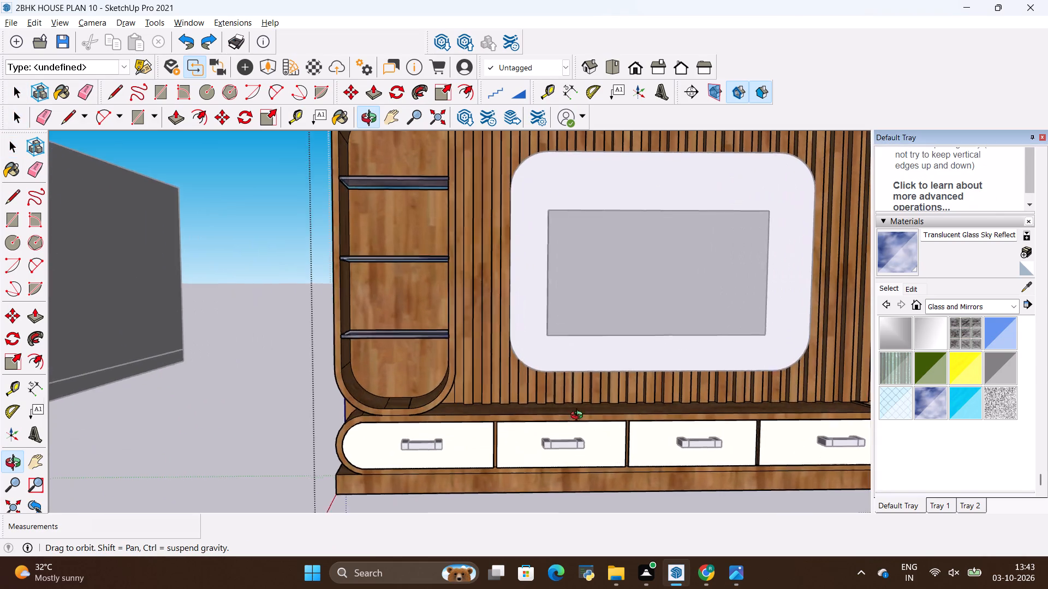
pyautogui.moveTo(579, 417); pyautogui.dragTo(595, 458, button='middle')
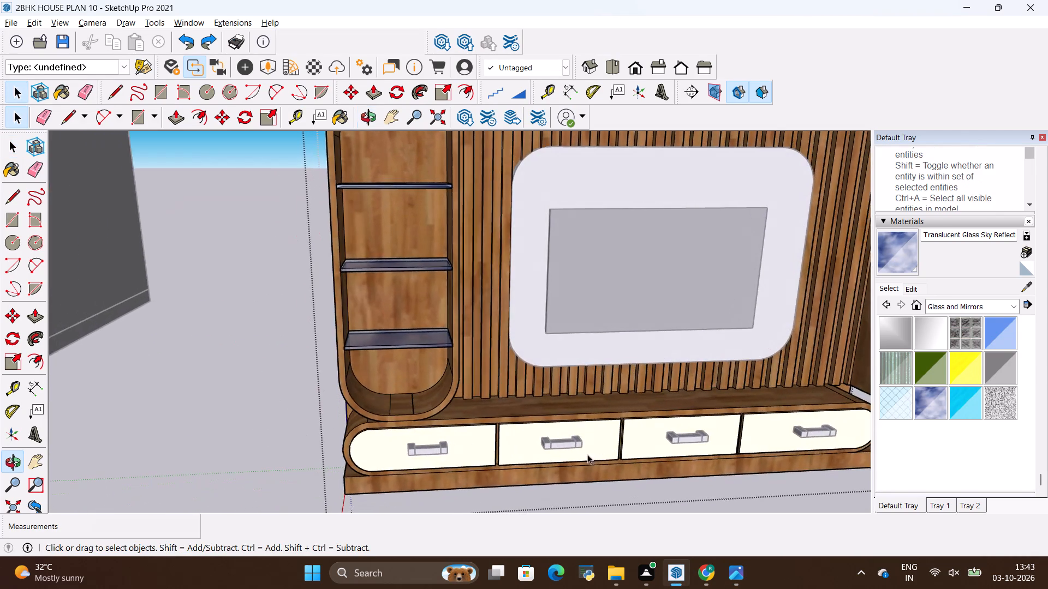
# Exit editing of the shelf unit's group and check the whole TV wall unit against the reference image.
pyautogui.scroll(-5, 576, 450)
pyautogui.press('space')
pyautogui.click(363, 429)
pyautogui.moveTo(618, 464); pyautogui.dragTo(617, 461, button='middle')
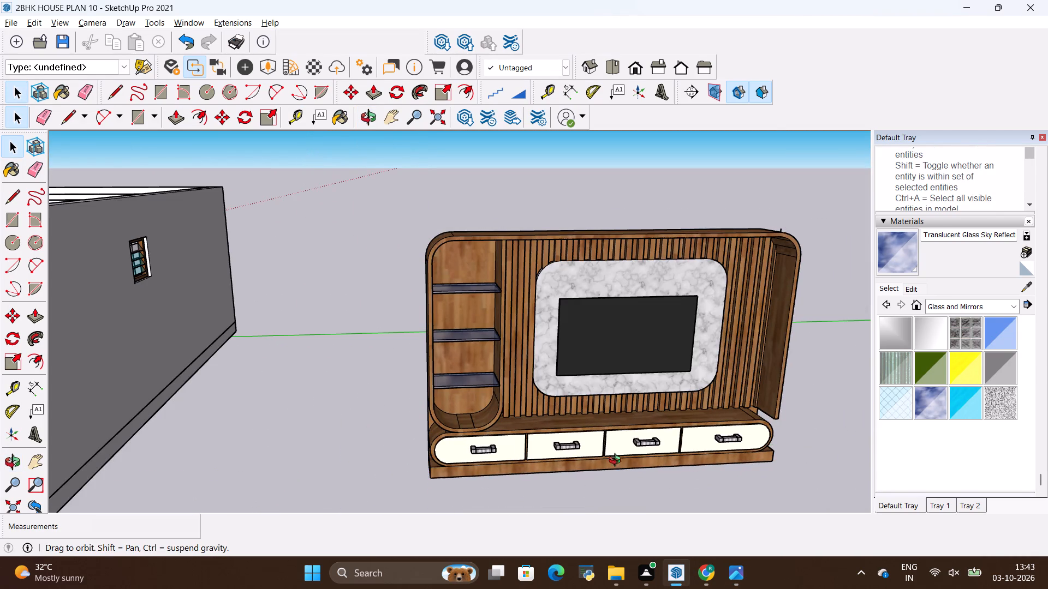
pyautogui.moveTo(617, 461); pyautogui.dragTo(653, 413, button='middle')
pyautogui.hotkey('alt', 'Tab')
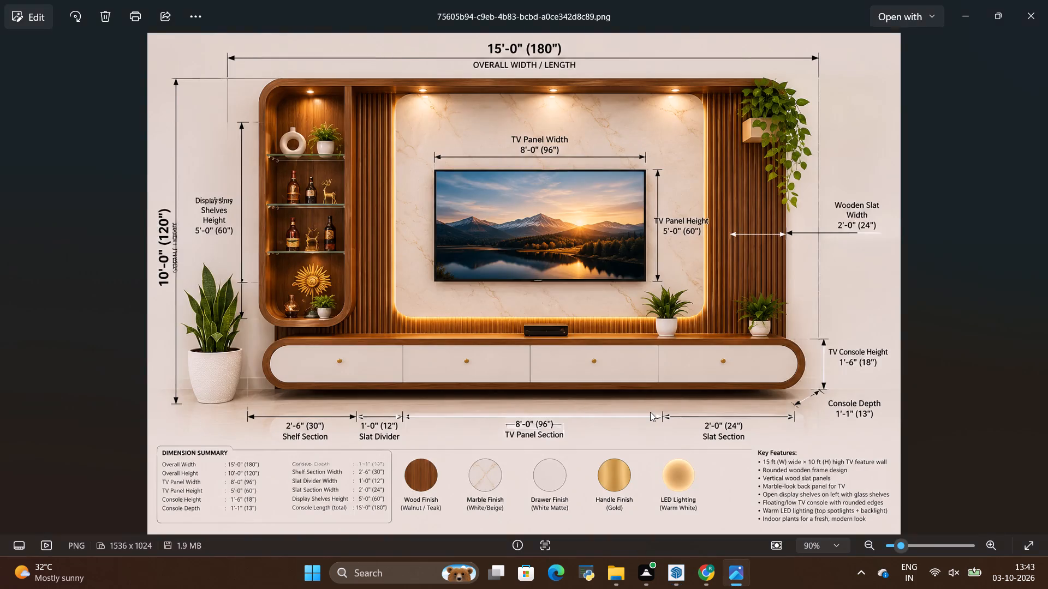
pyautogui.hotkey('alt', 'Tab')
# Save the 2BHK HOUSE PLAN 10 model.
pyautogui.hotkey('ctrl', 's')
pyautogui.hotkey('ctrl', 's')
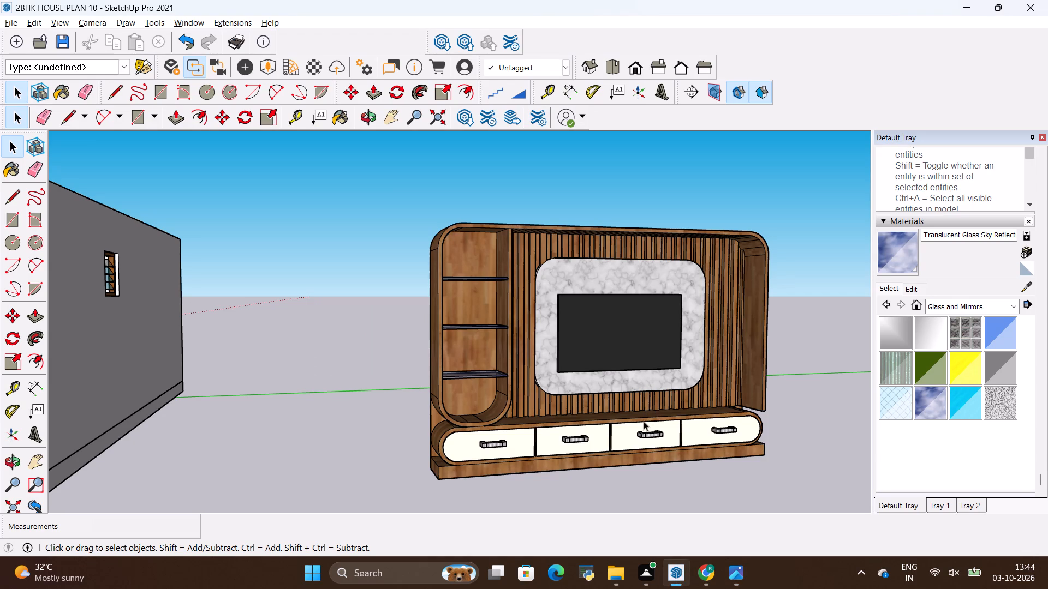